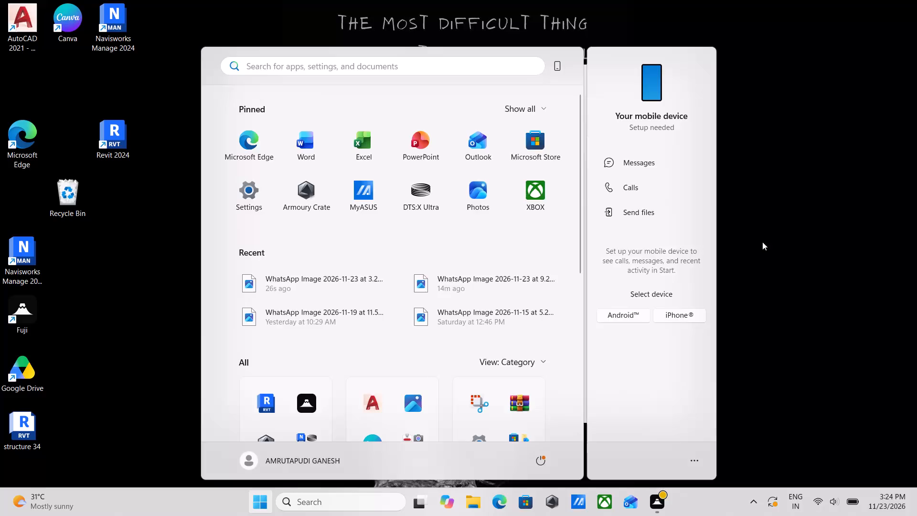
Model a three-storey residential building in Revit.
Launch Revit 2024 from the desktop.
left_click(767, 241)
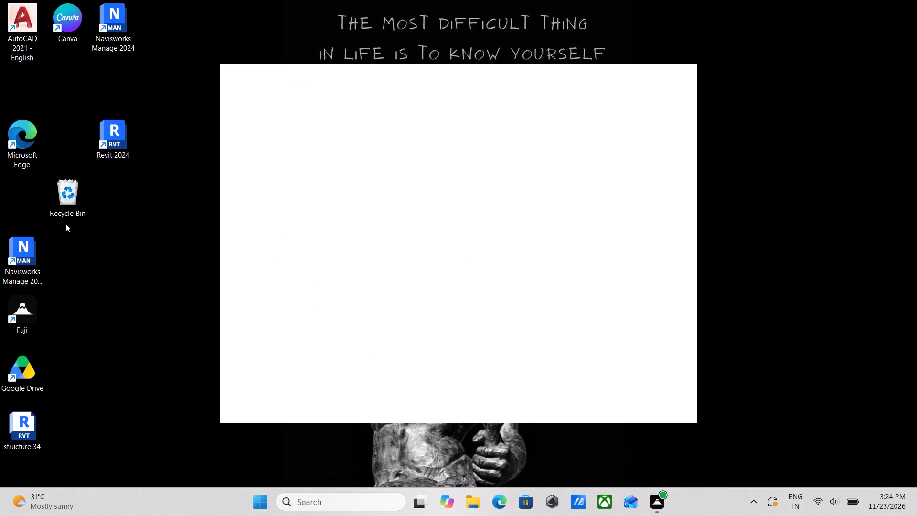
double_click(124, 136)
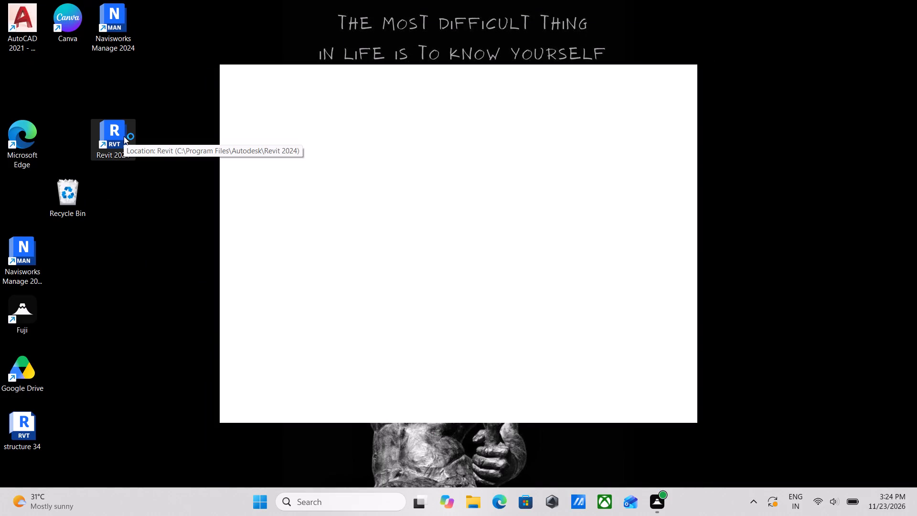
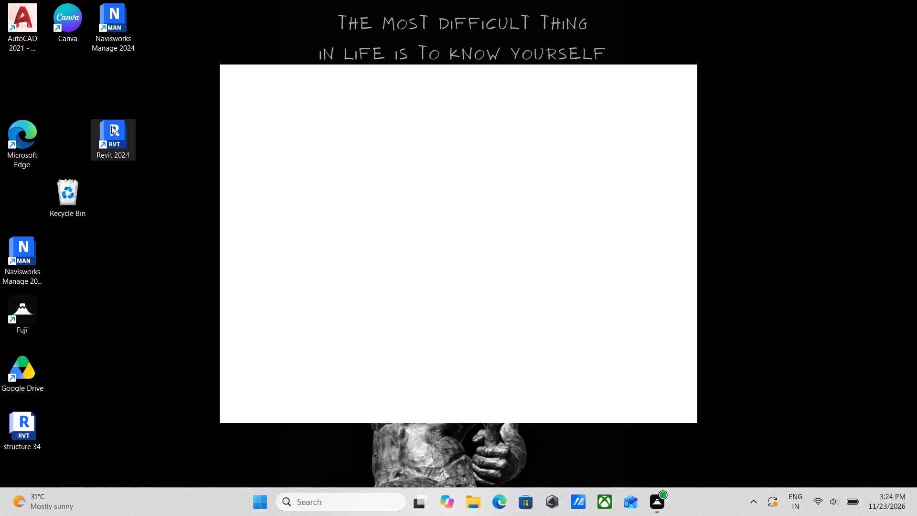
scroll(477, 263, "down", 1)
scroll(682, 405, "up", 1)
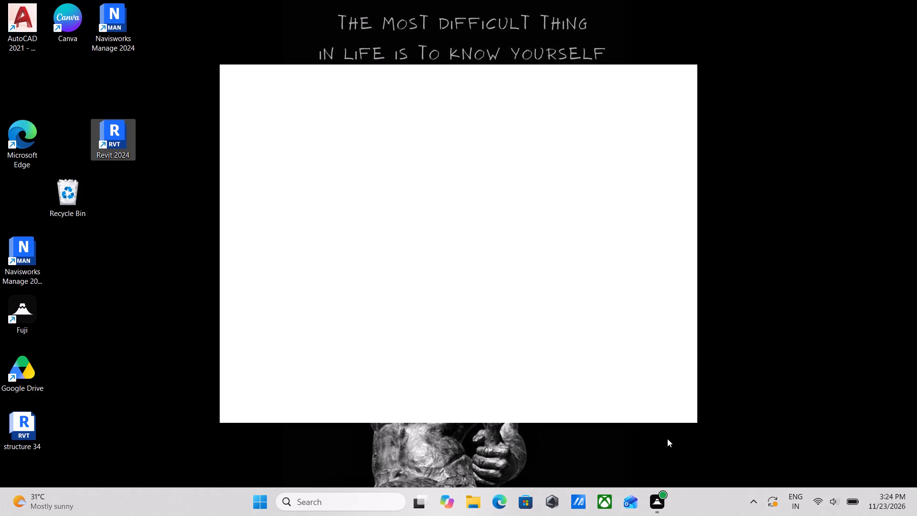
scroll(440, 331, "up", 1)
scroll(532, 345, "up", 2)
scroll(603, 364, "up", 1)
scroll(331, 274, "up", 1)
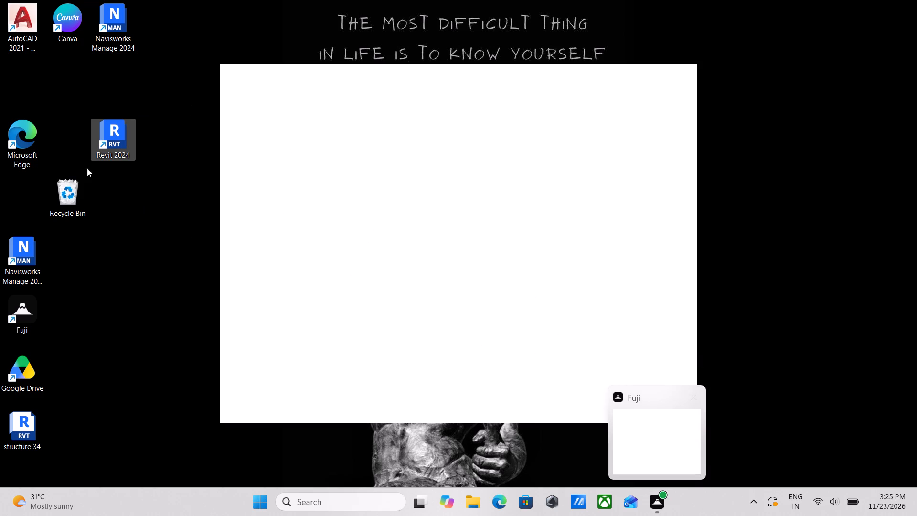
Launch Revit 2024 again from its desktop shortcut.
triple_click(101, 132)
left_click(757, 321)
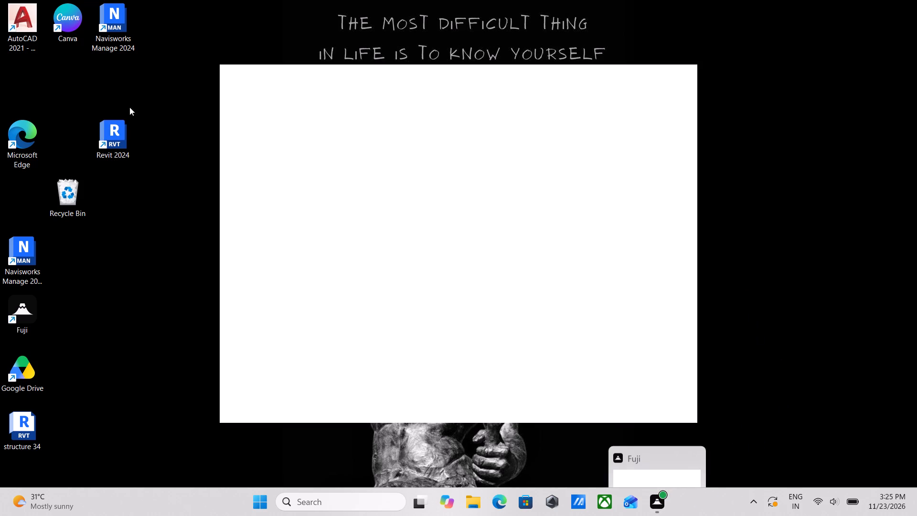
double_click(113, 131)
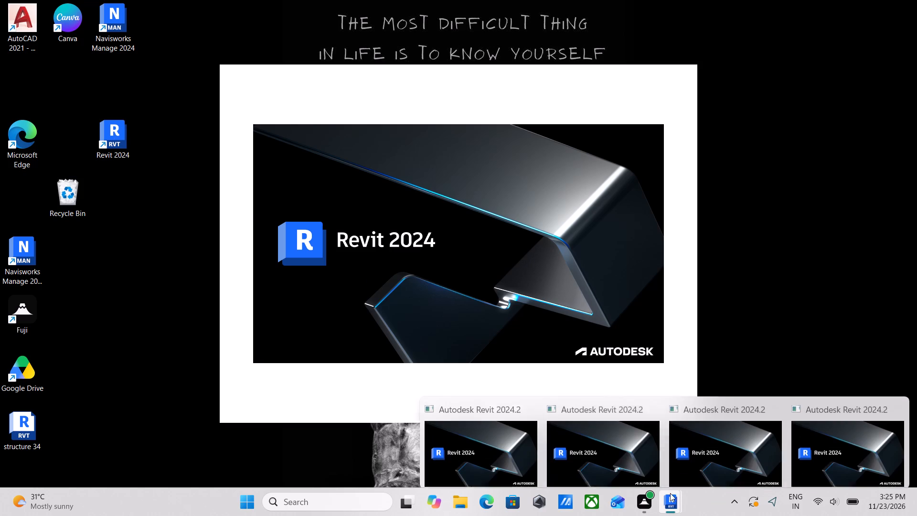
Try to close the duplicate Autodesk Revit 2024.2 windows that are still starting up.
left_click(893, 391)
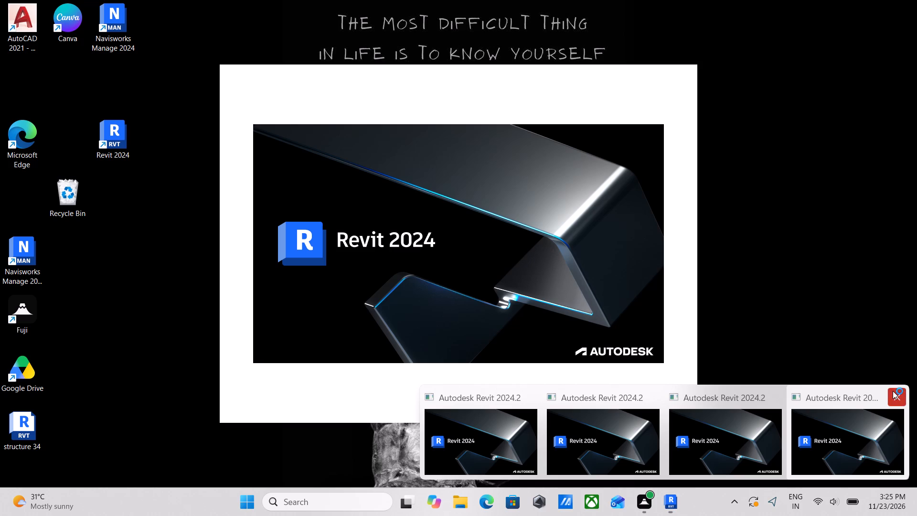
left_click(894, 395)
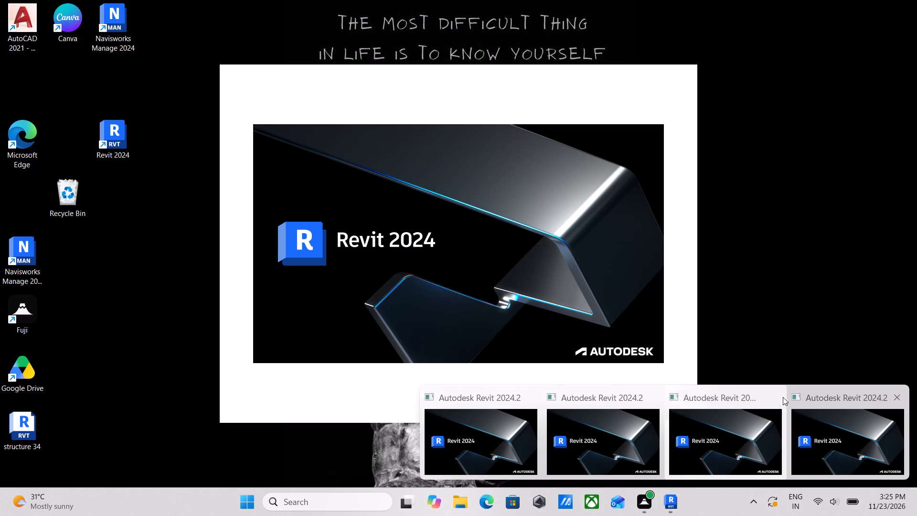
left_click(895, 397)
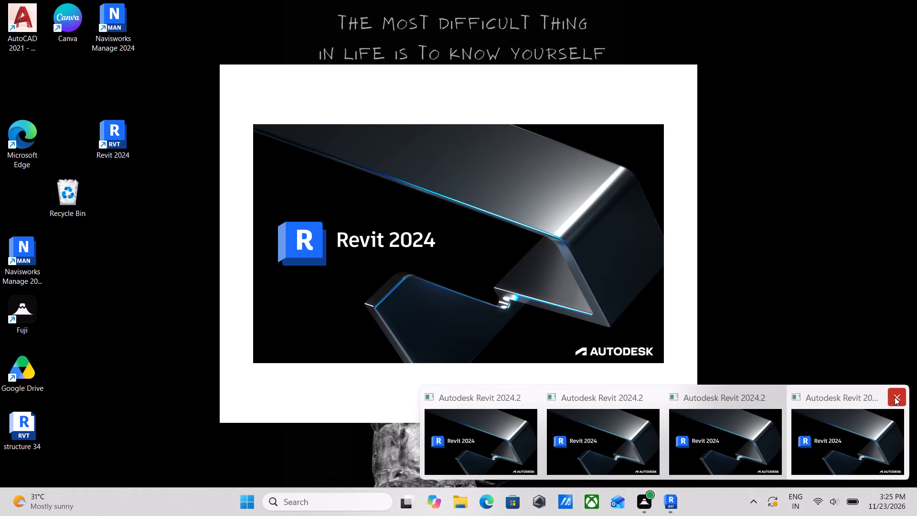
left_click(772, 396)
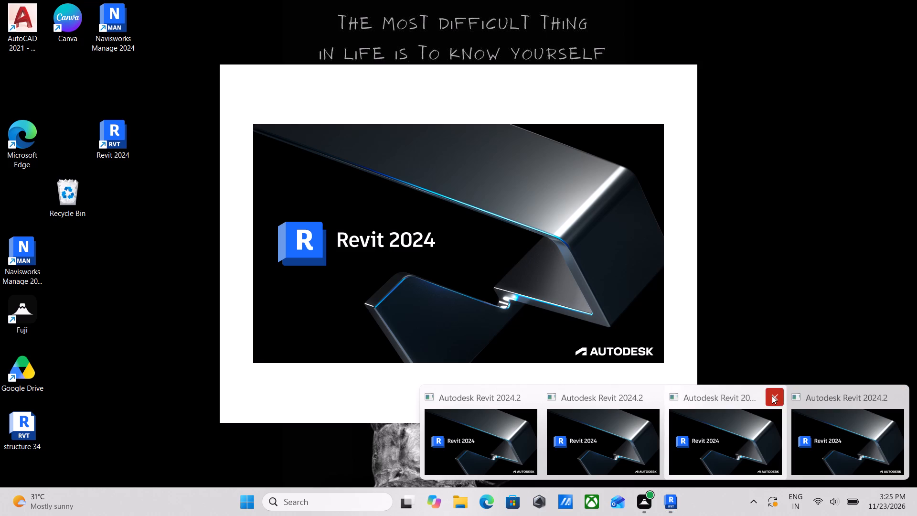
left_click(899, 393)
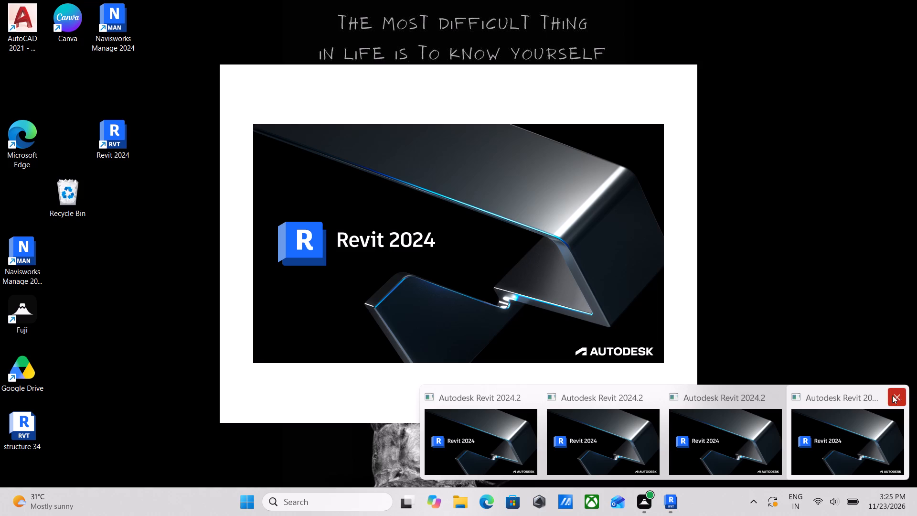
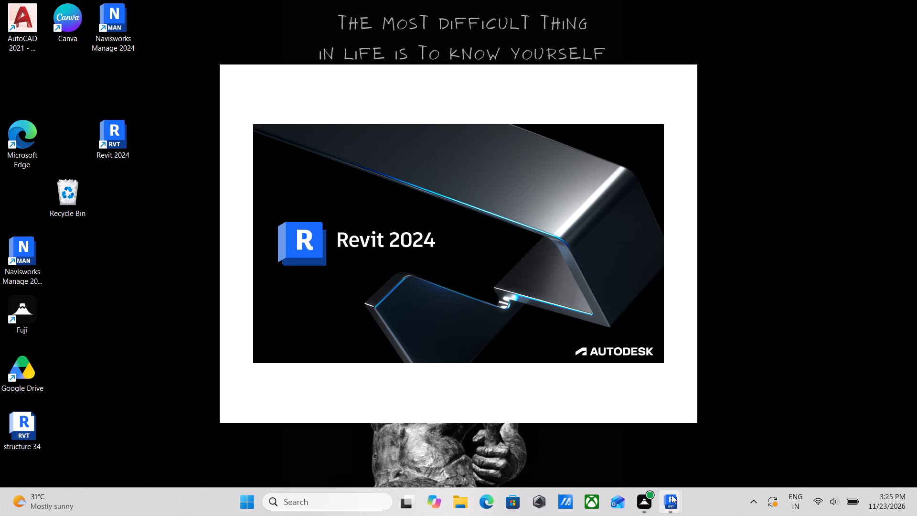
Try again to close the last two of the four Autodesk Revit 2024.2 windows that are still loading.
left_click(899, 396)
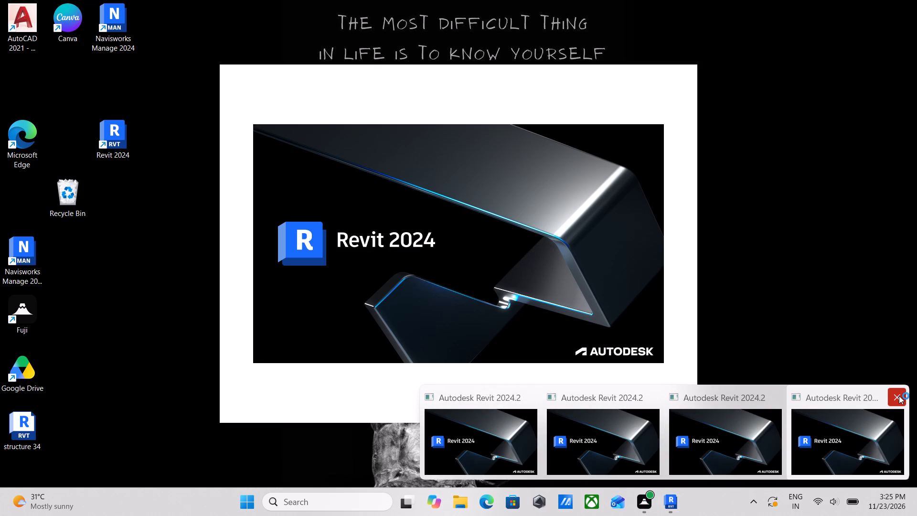
left_click(894, 397)
left_click(774, 395)
left_click(774, 395)
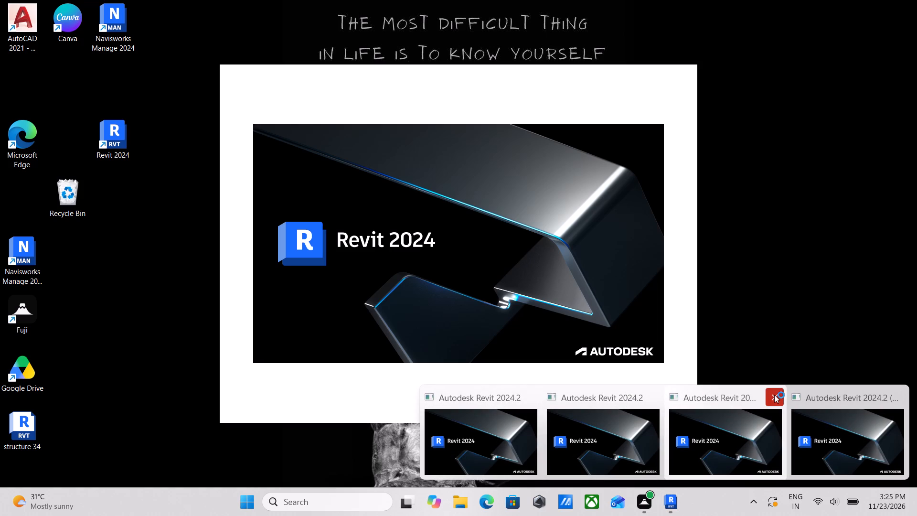
double_click(774, 395)
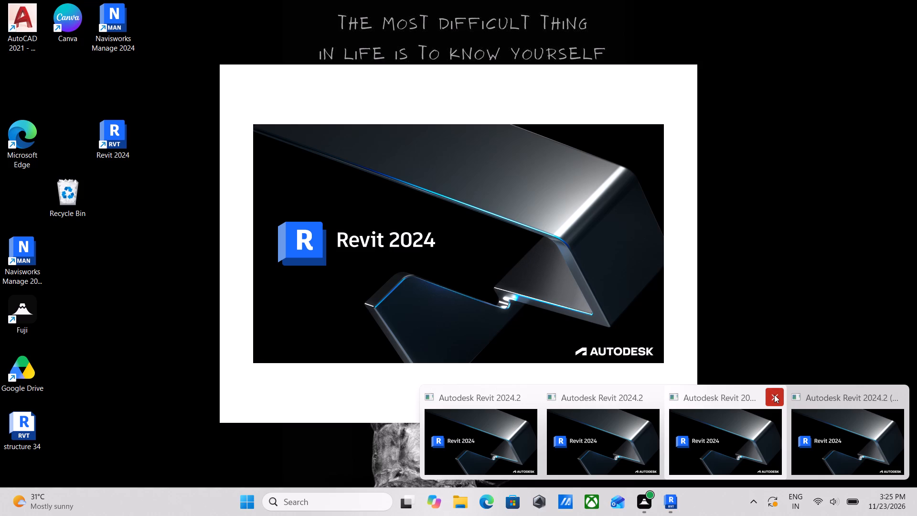
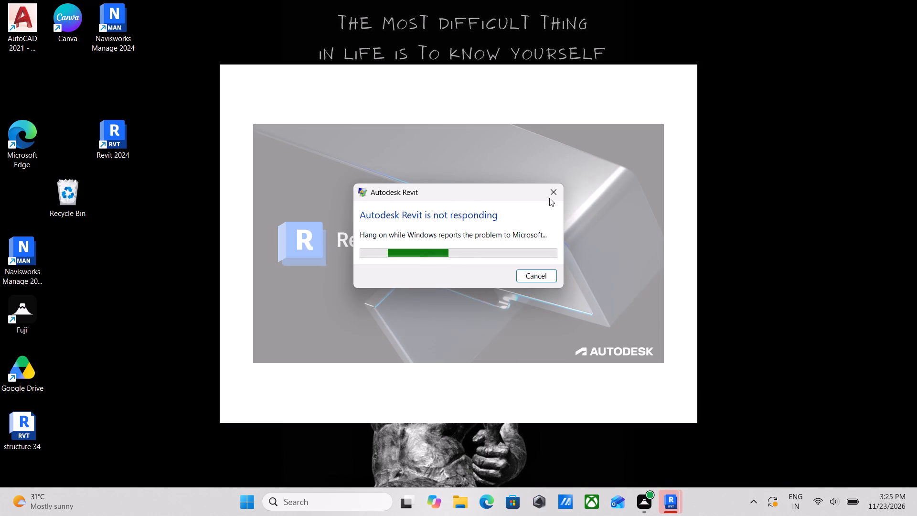
Try to cancel the Windows problem report for Autodesk Revit and dismiss its dialog.
left_click(560, 188)
left_click(556, 191)
left_click(552, 198)
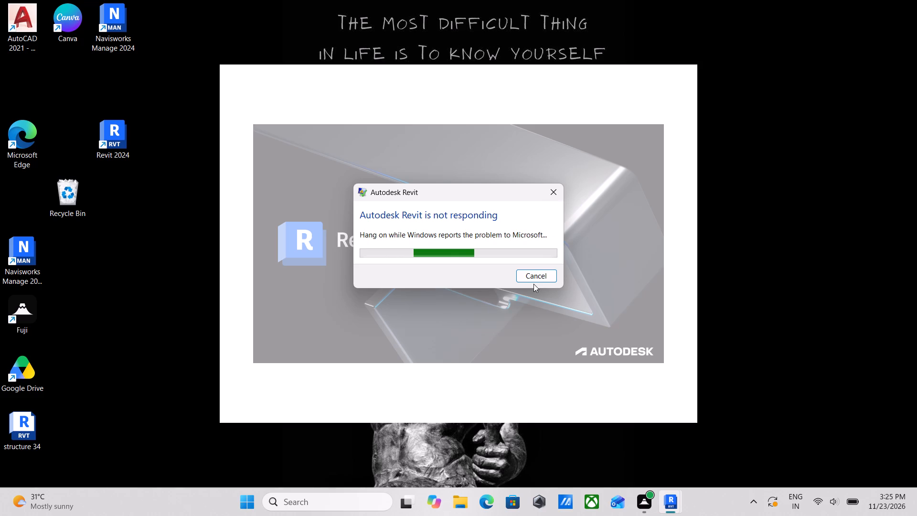
left_click(533, 284)
left_click(534, 279)
left_click(534, 279)
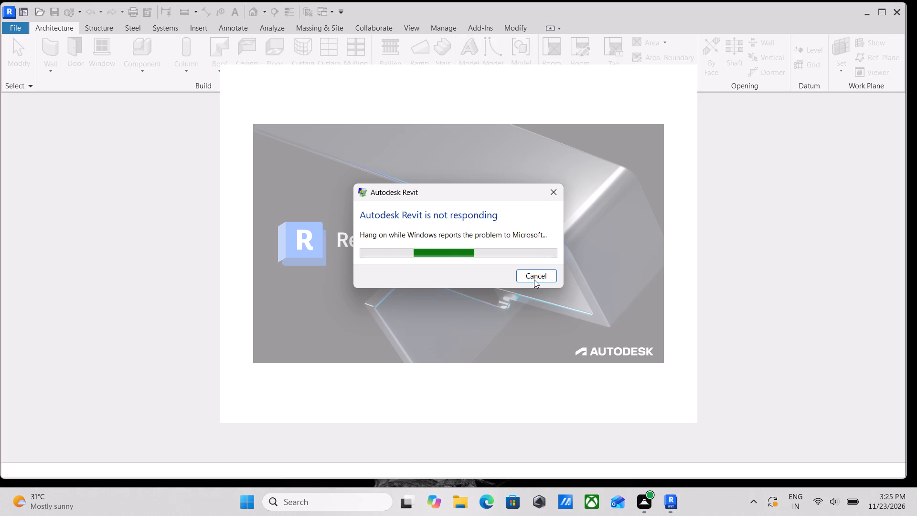
triple_click(537, 279)
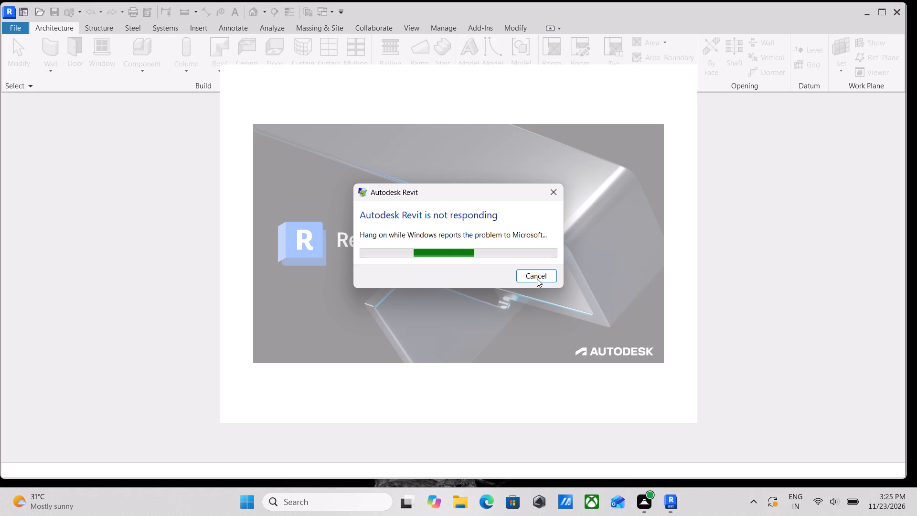
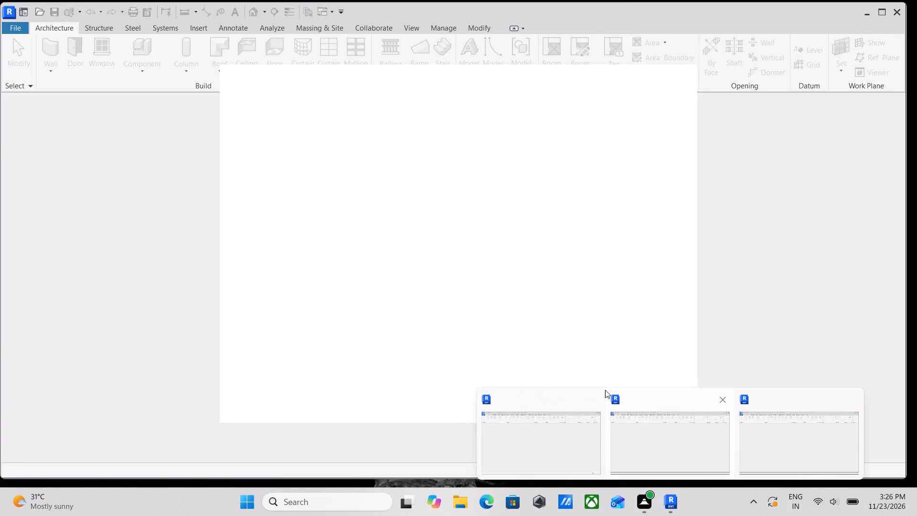
Try to close the third of the three open Revit windows.
left_click(846, 398)
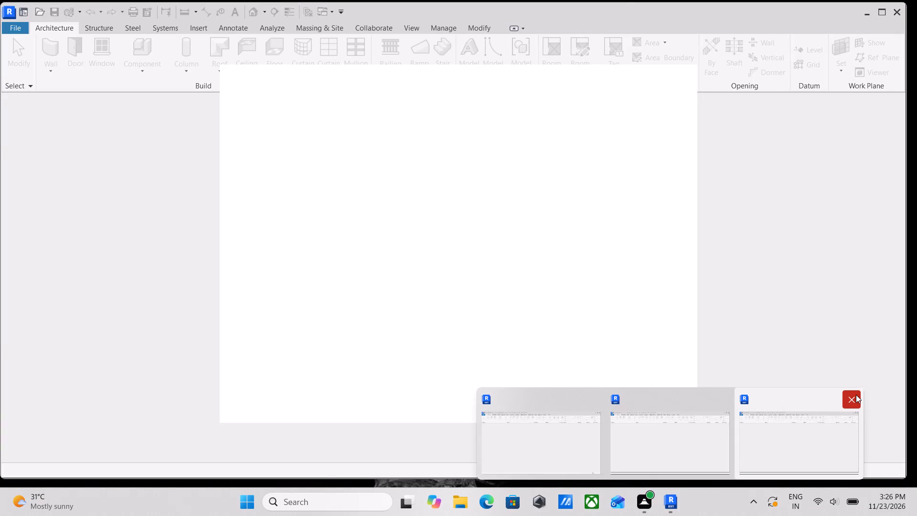
left_click(856, 395)
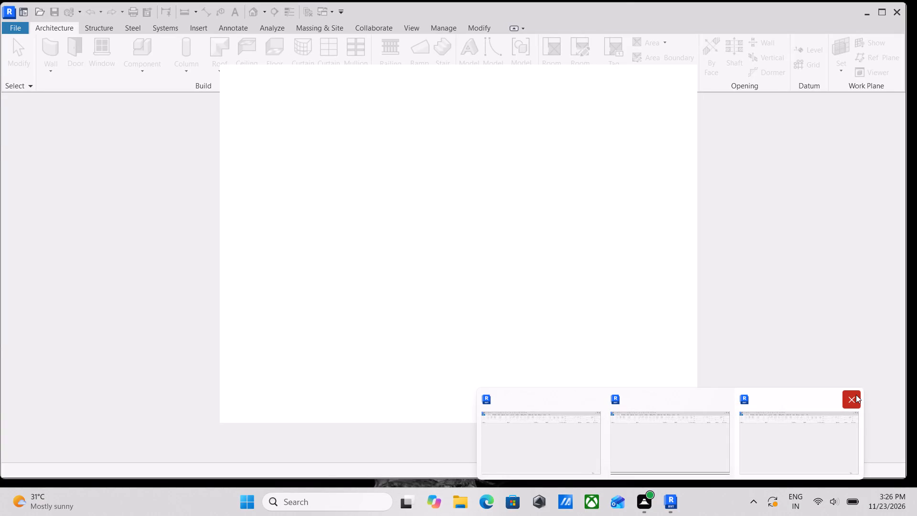
left_click(848, 402)
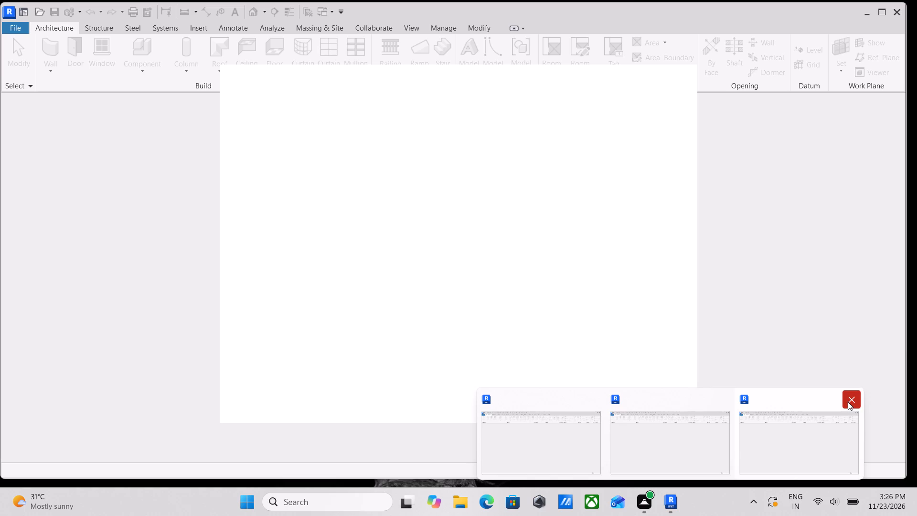
left_click(855, 400)
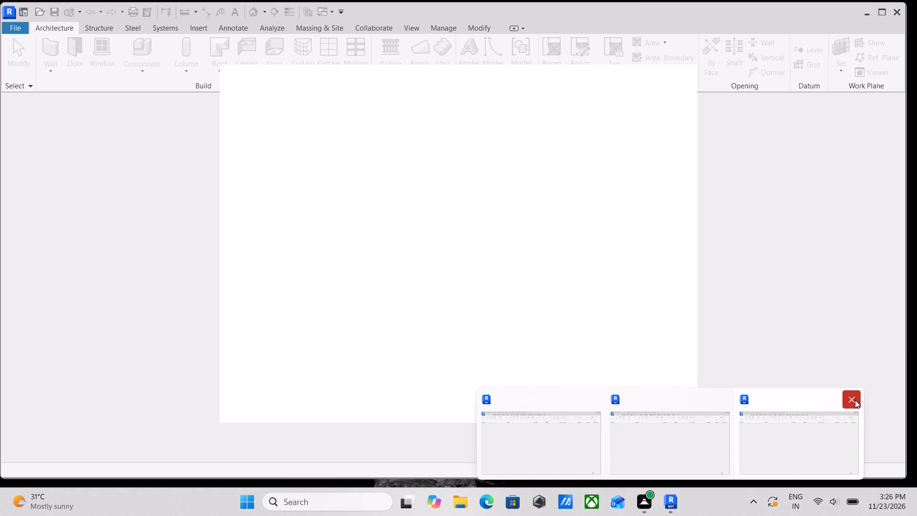
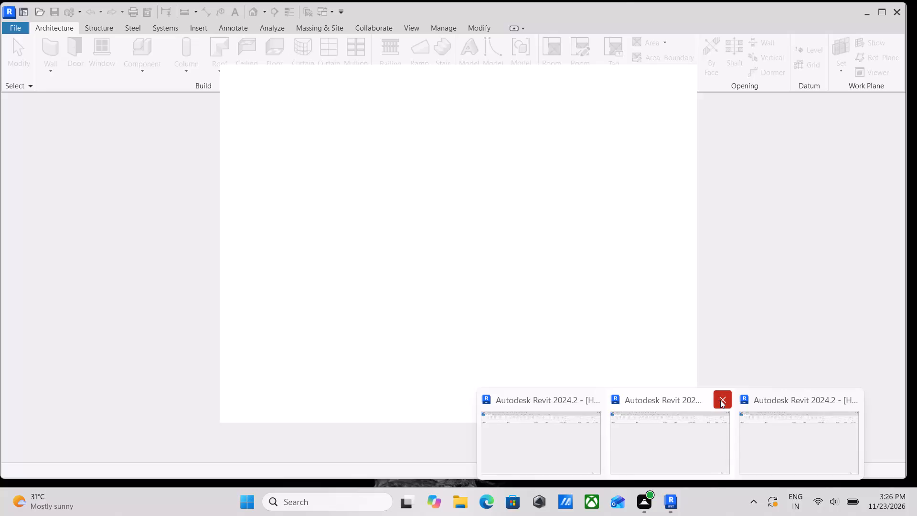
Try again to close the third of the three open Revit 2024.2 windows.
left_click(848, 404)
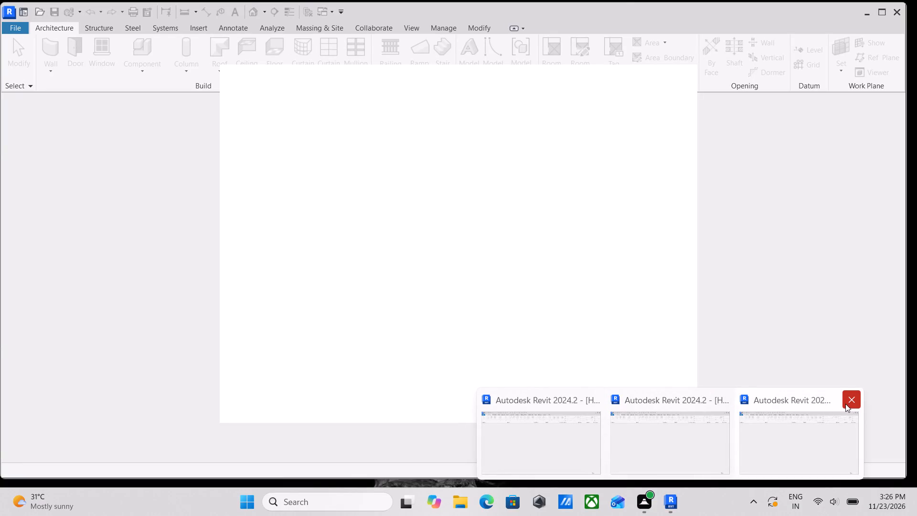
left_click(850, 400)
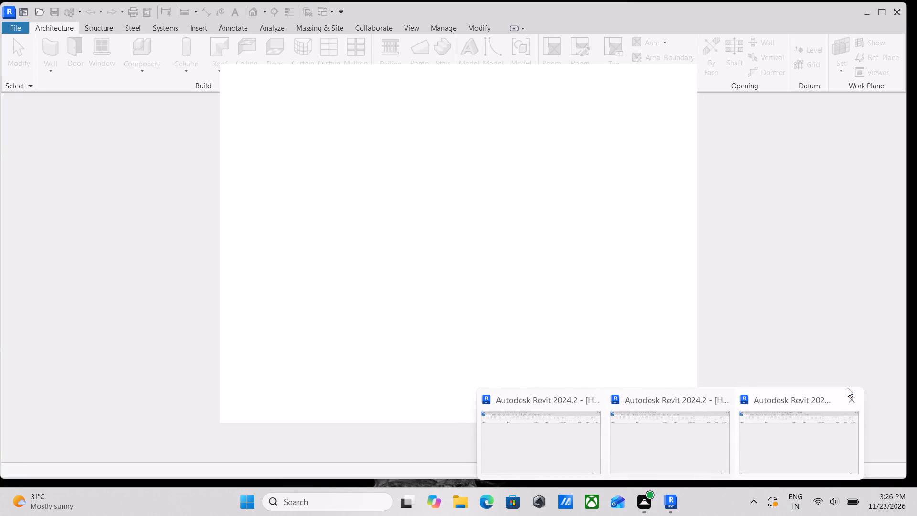
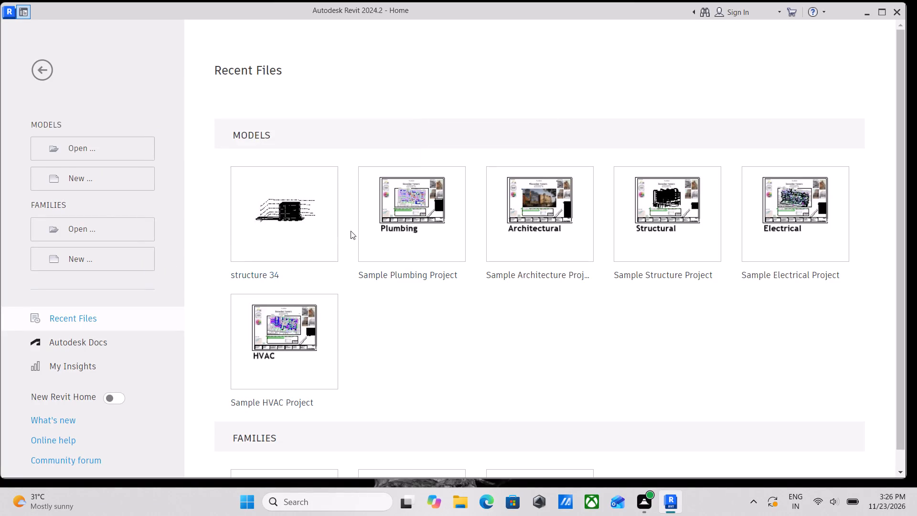
Create a new project based on the default template file.
scroll(351, 231, "down", 2)
scroll(117, 175, "up", 3)
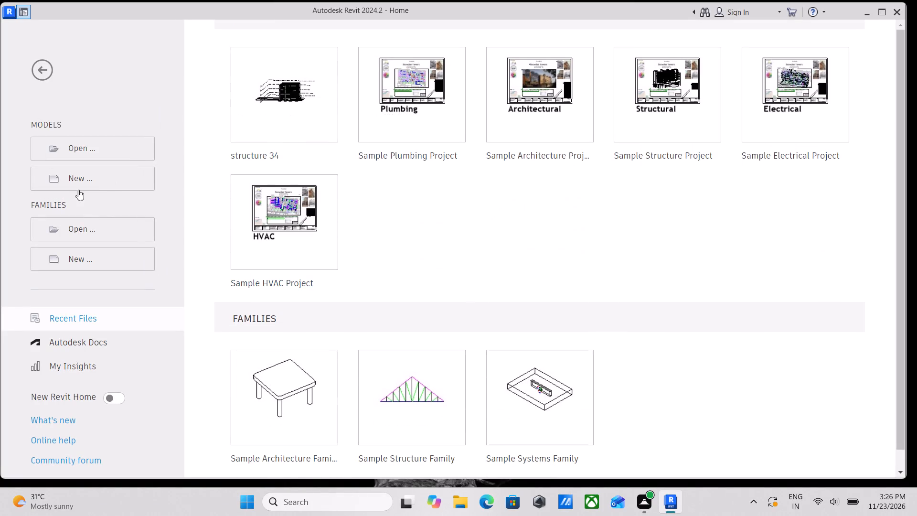
left_click(83, 182)
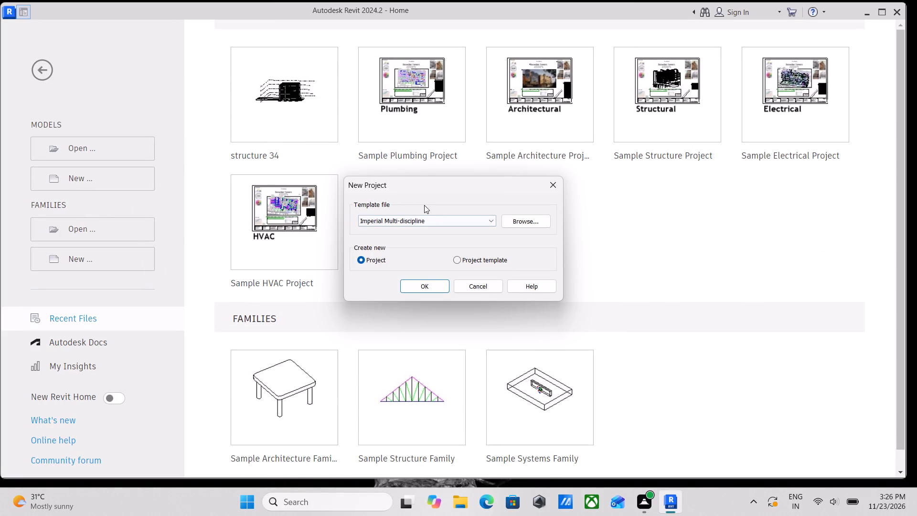
left_click(456, 218)
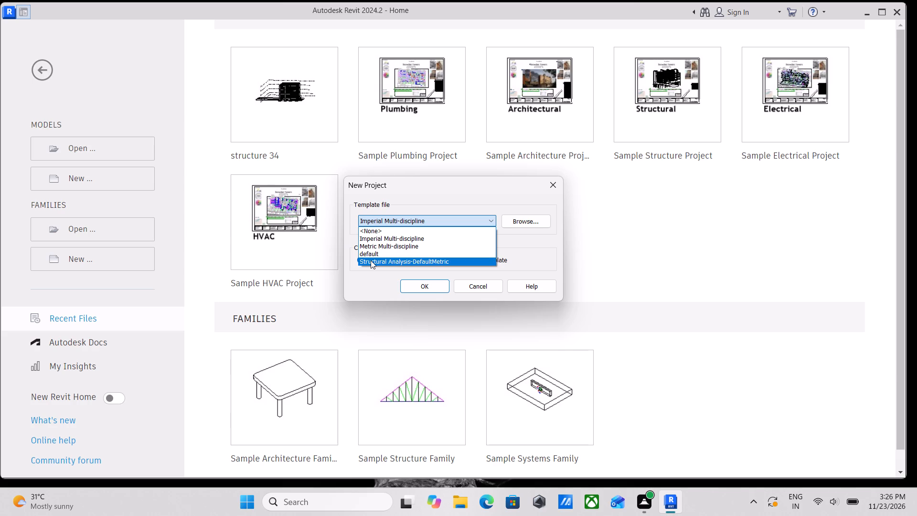
left_click(374, 256)
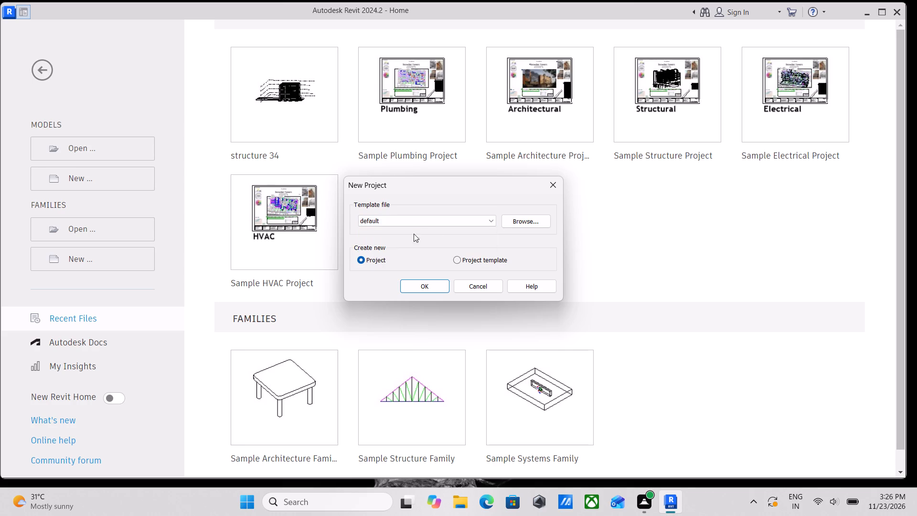
left_click(415, 286)
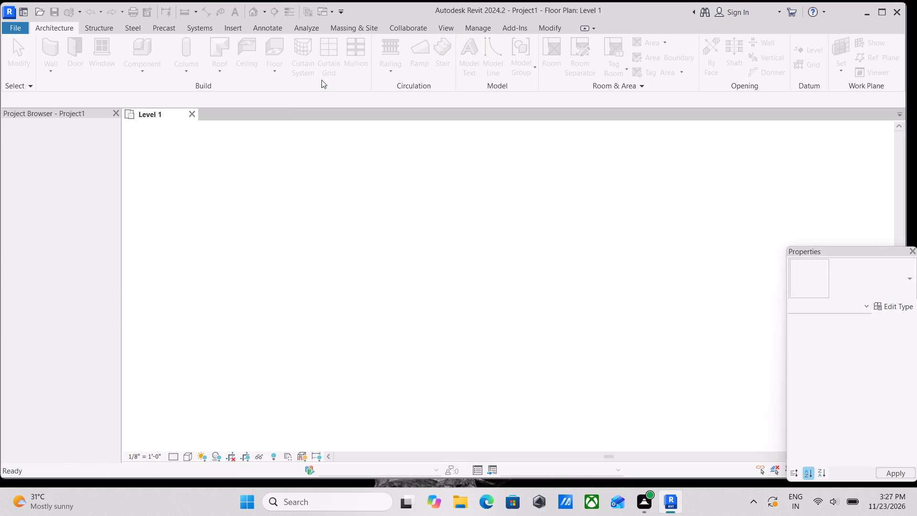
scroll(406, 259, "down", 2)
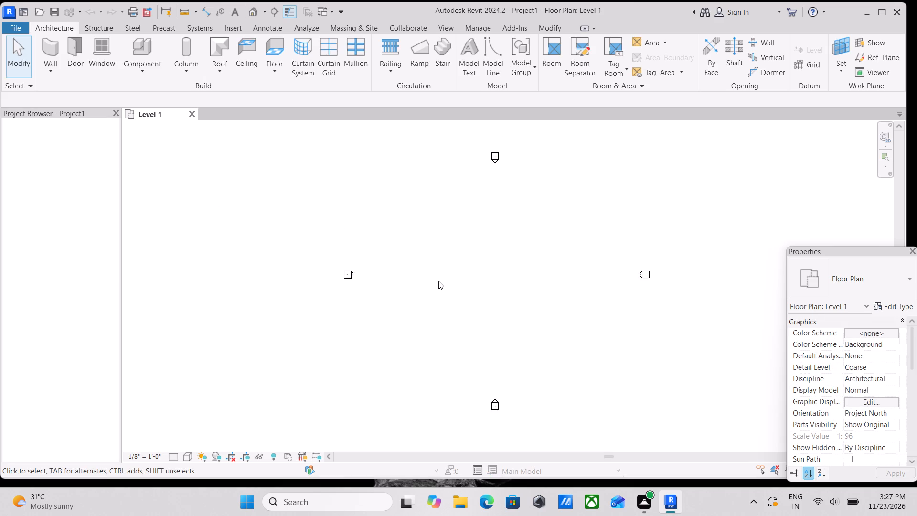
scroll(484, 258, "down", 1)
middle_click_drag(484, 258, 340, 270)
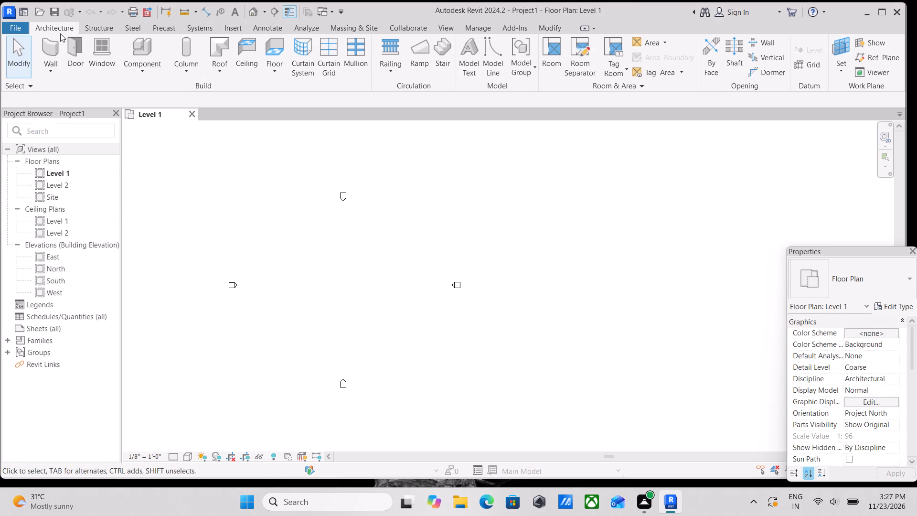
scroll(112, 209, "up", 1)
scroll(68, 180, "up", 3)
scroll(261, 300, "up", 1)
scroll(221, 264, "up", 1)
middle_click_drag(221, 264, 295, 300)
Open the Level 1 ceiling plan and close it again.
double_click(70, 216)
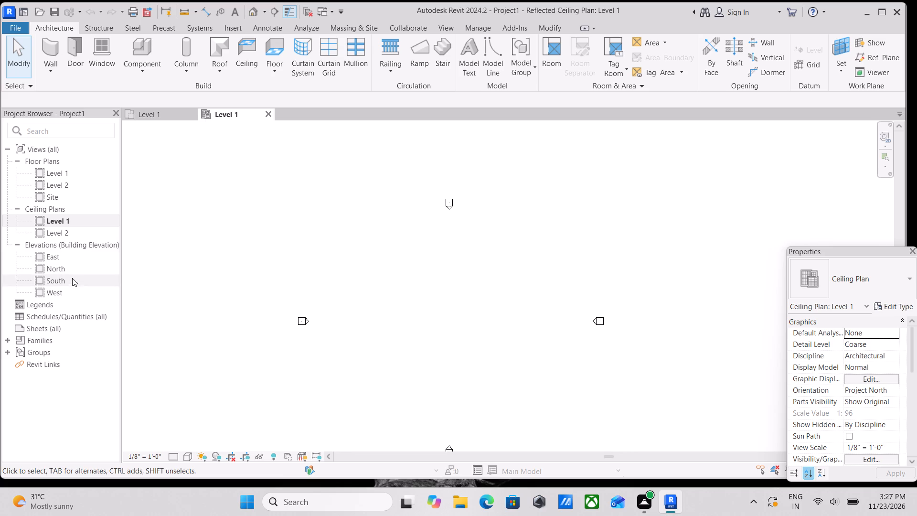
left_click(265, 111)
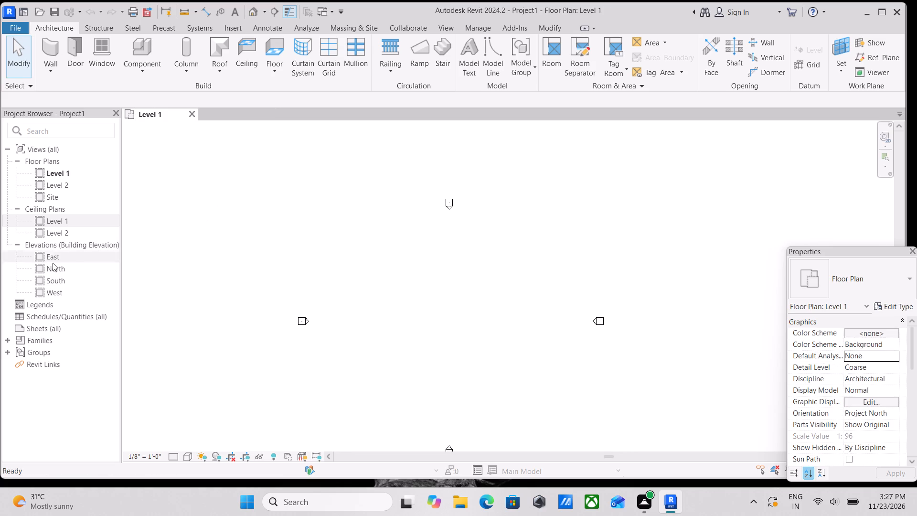
Open the North elevation view and examine the Level 1 and Level 2 lines at their heads.
double_click(43, 264)
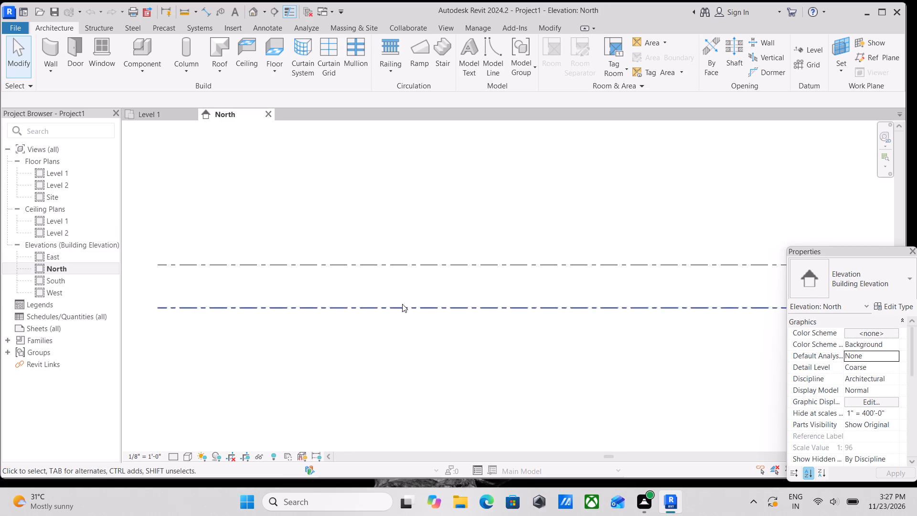
middle_click_drag(431, 285, 187, 241)
scroll(596, 263, "up", 5)
key("Escape")
middle_click_drag(541, 267, 554, 307)
scroll(663, 304, "up", 2)
key("Escape")
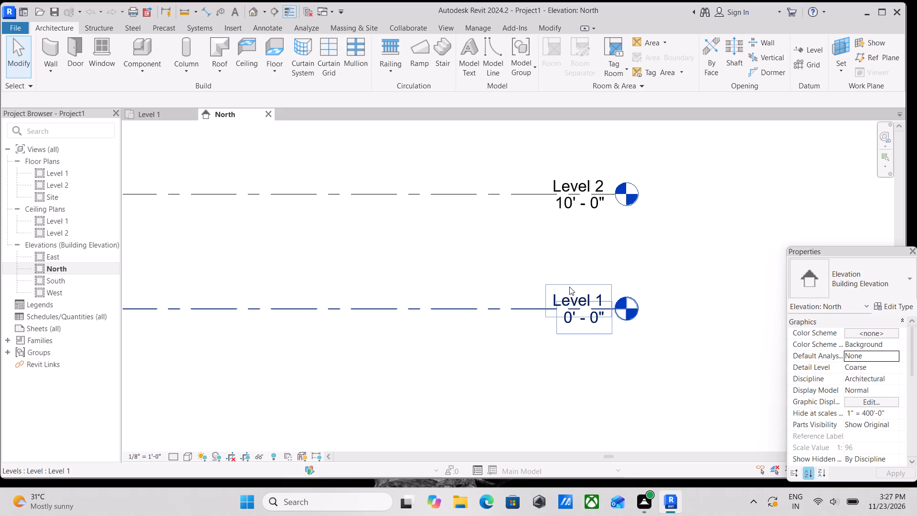
middle_click_drag(569, 287, 659, 301)
middle_click_drag(659, 309, 757, 303)
scroll(749, 306, "down", 1)
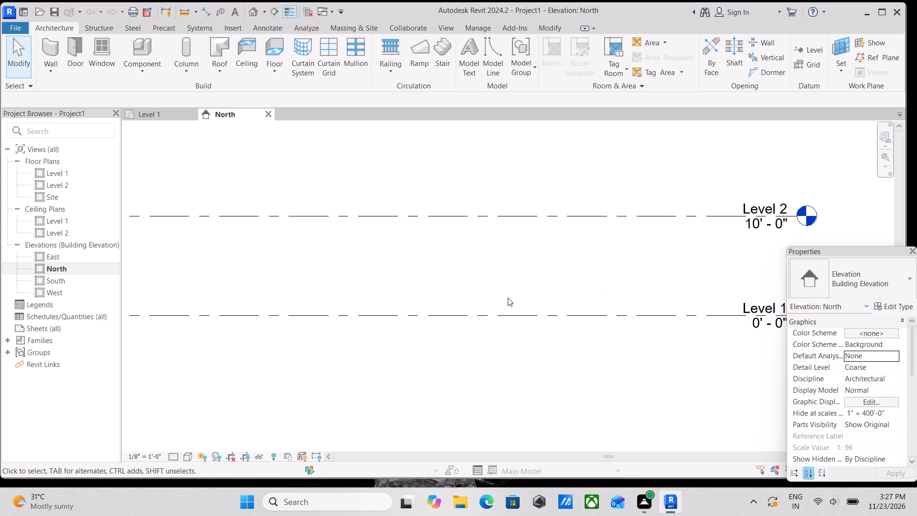
scroll(508, 298, "down", 1)
middle_click(508, 298)
Add a new level offset 2' above Level 1 by picking the Level 1 line, and finish placing levels.
type("ll")
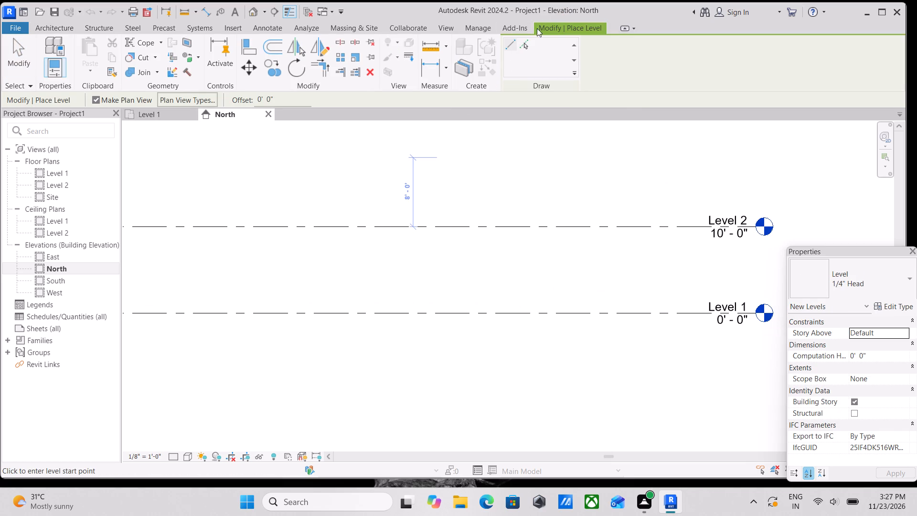
left_click(527, 39)
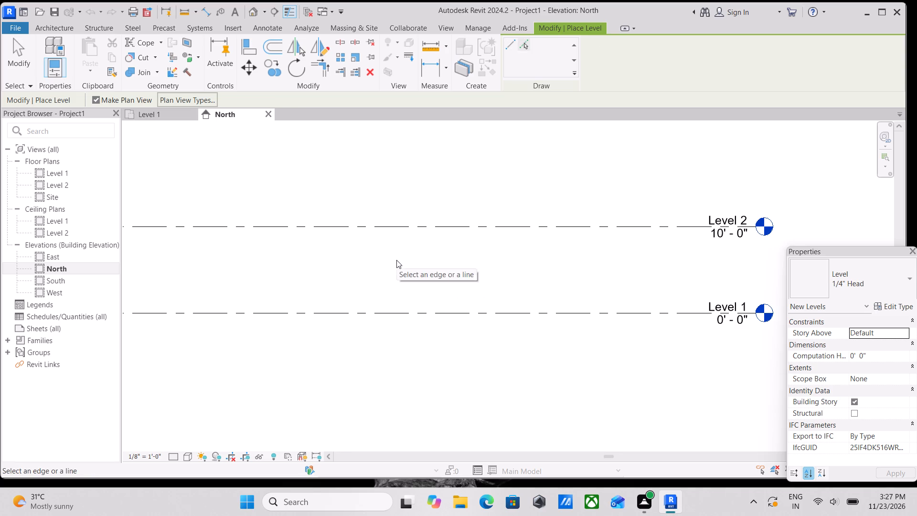
middle_click_drag(396, 260, 589, 250)
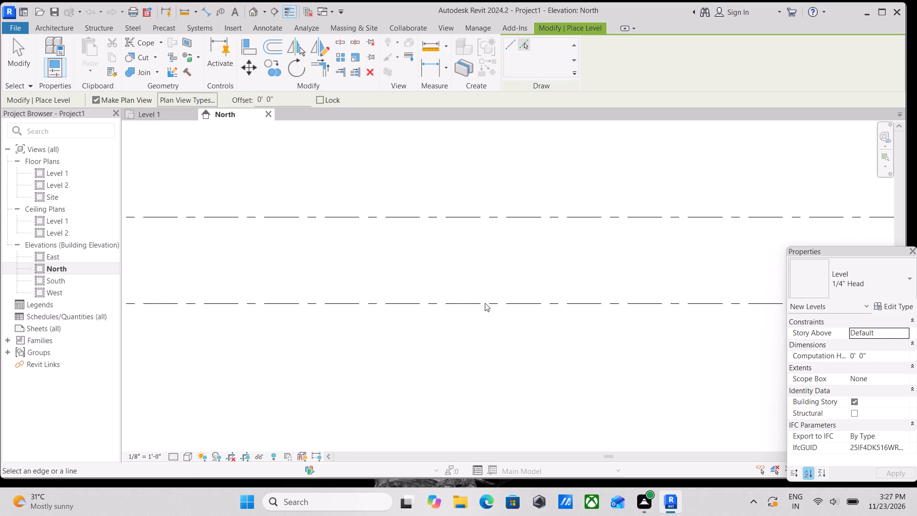
left_click_drag(289, 103, 210, 107)
type("2'")
key("Return")
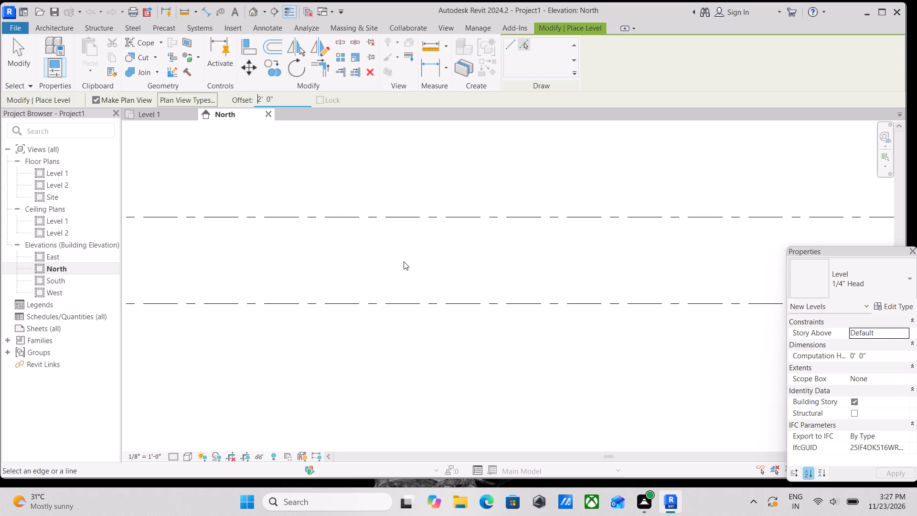
scroll(404, 261, "down", 1)
middle_click_drag(404, 261, 335, 222)
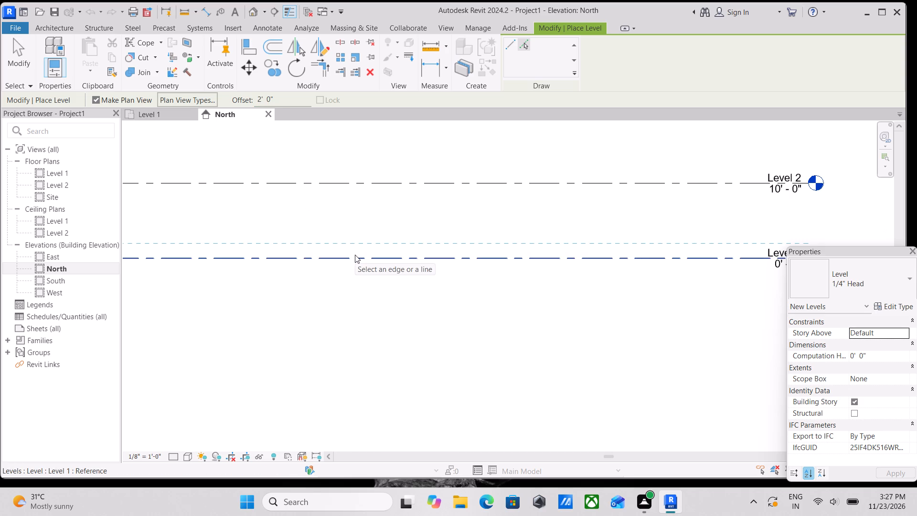
middle_click_drag(355, 255, 382, 286)
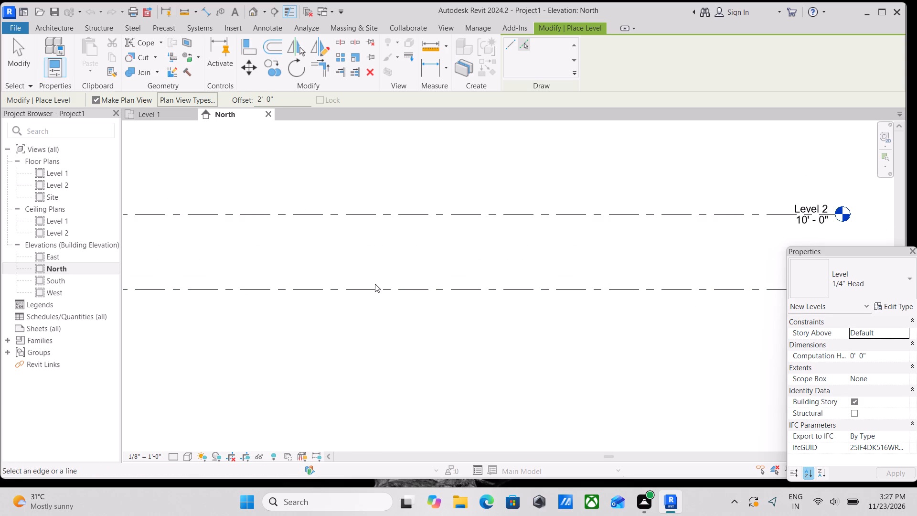
left_click(374, 288)
key("Escape")
scroll(425, 242, "down", 1)
key("Escape")
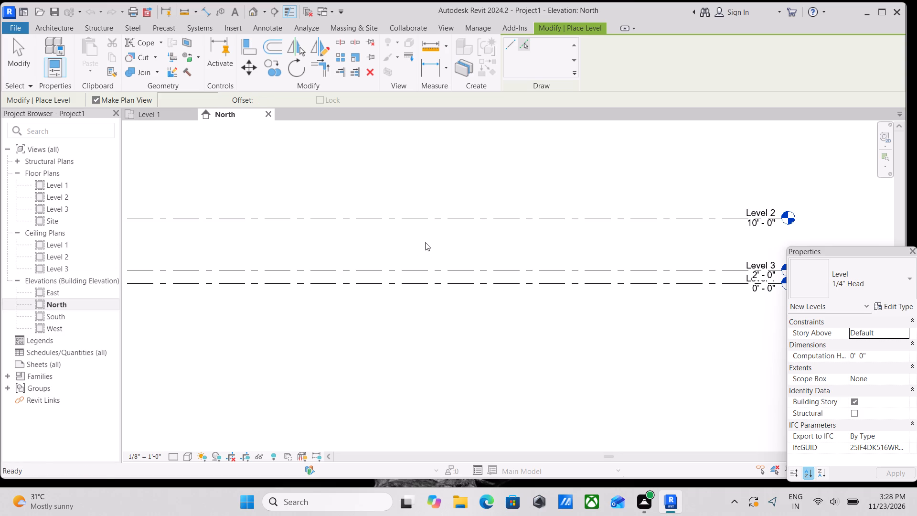
key("Escape")
Release the alignment lock that ties the head ends of the Level 1 and Level 3 lines to the other levels.
middle_click_drag(615, 267, 466, 270)
scroll(669, 333, "up", 2)
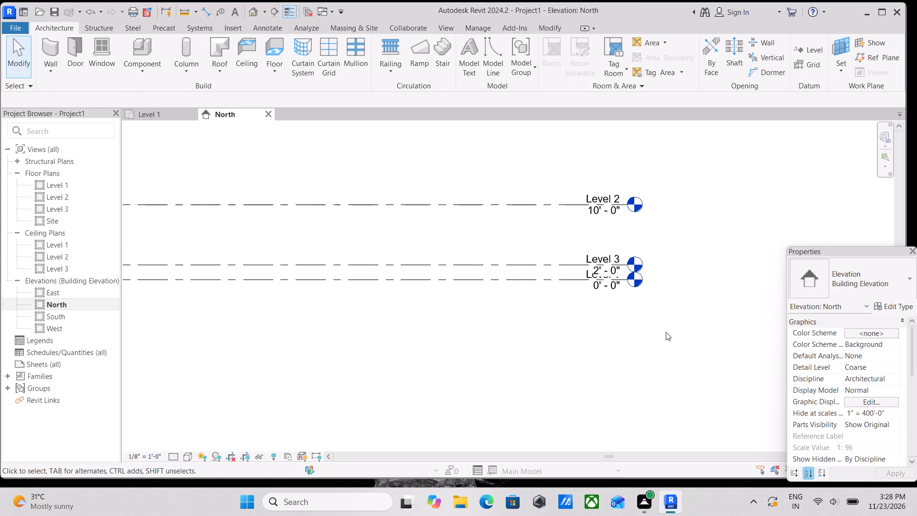
scroll(597, 235, "up", 5)
scroll(580, 263, "down", 2)
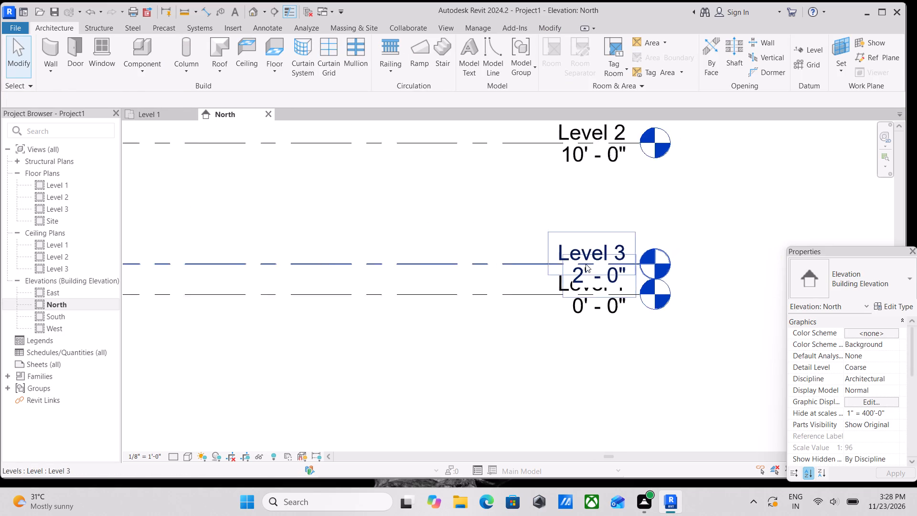
middle_click_drag(467, 264, 544, 277)
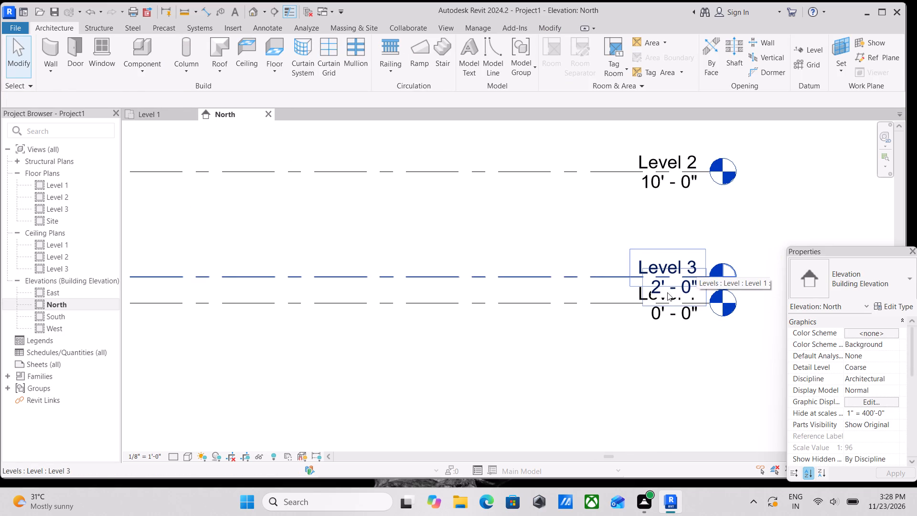
scroll(520, 305, "down", 2)
middle_click_drag(520, 305, 490, 294)
left_click(505, 290)
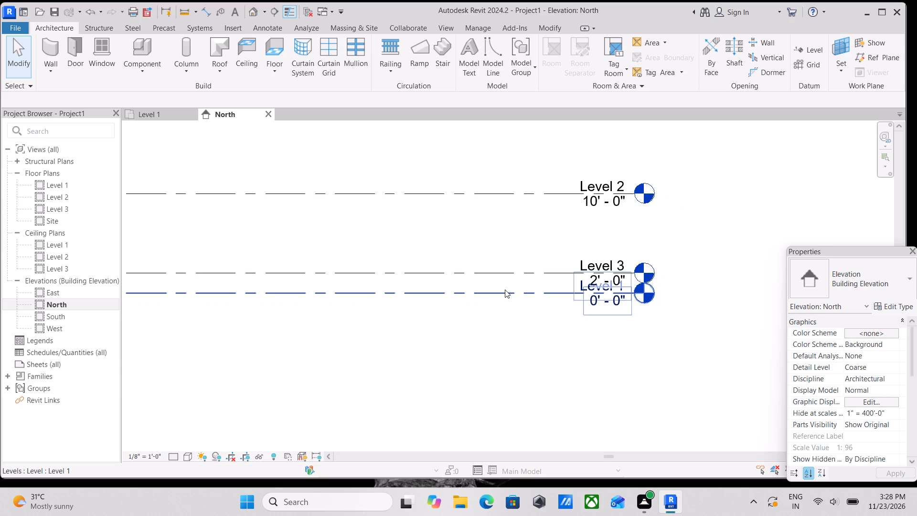
left_click(668, 326)
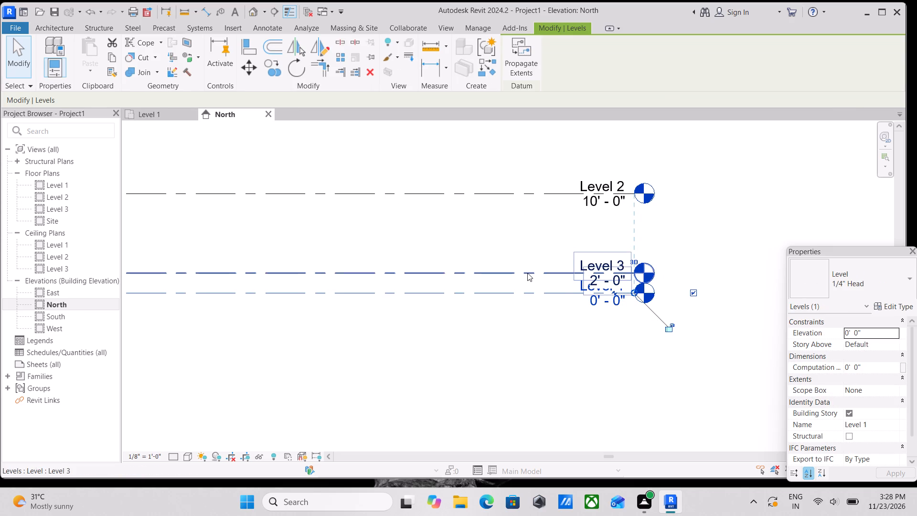
left_click(527, 273)
left_click(670, 300)
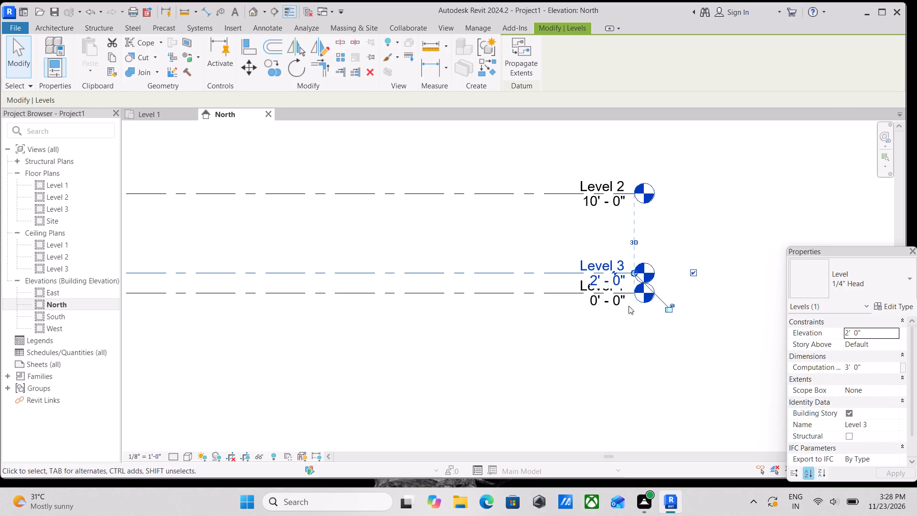
left_click(555, 298)
left_click(664, 323)
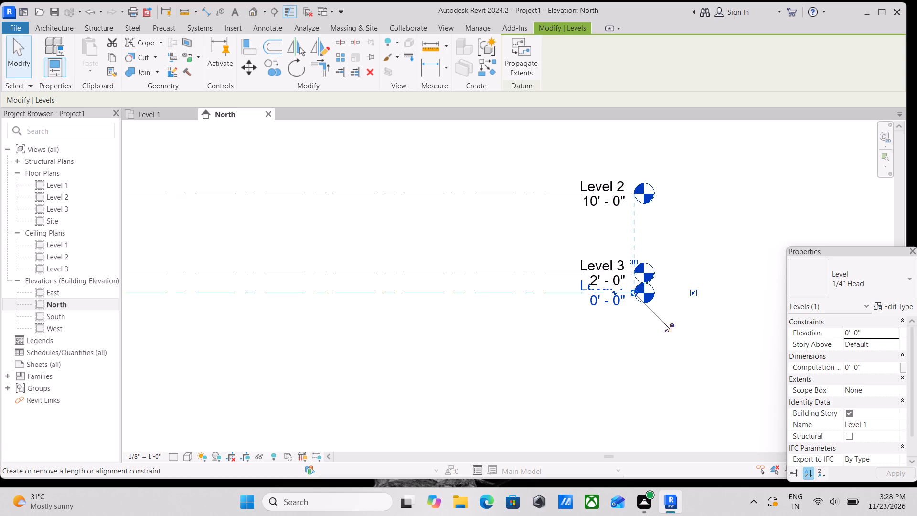
Extend the head end of the Level 1 line outward, well past the Level 2 and Level 3 heads.
left_click_drag(634, 294, 647, 294)
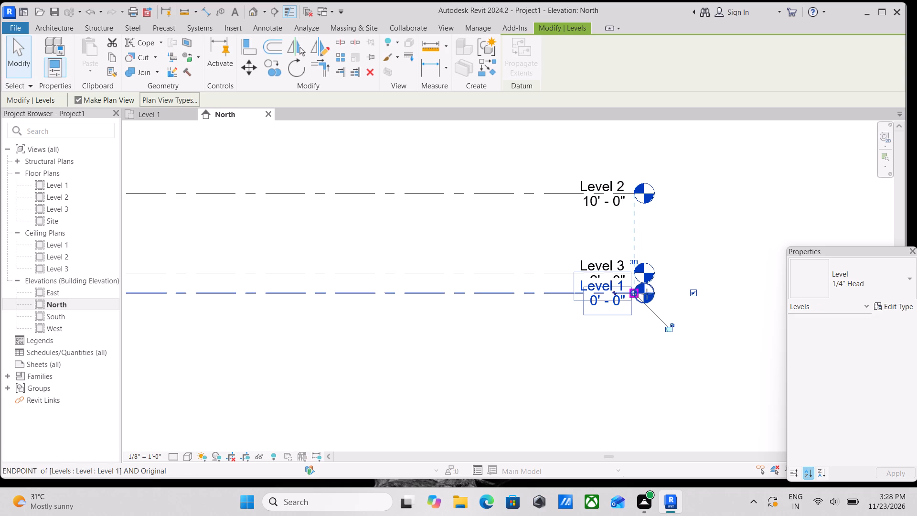
left_click_drag(647, 294, 742, 292)
Add an elbow to the Level 1 line so its head is offset below the line.
middle_click_drag(672, 305, 665, 305)
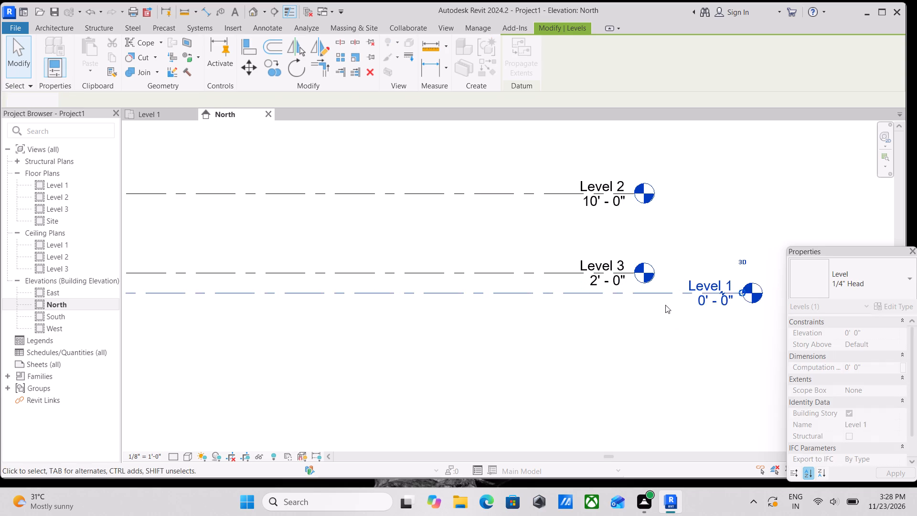
middle_click_drag(665, 305, 457, 290)
left_click(461, 280)
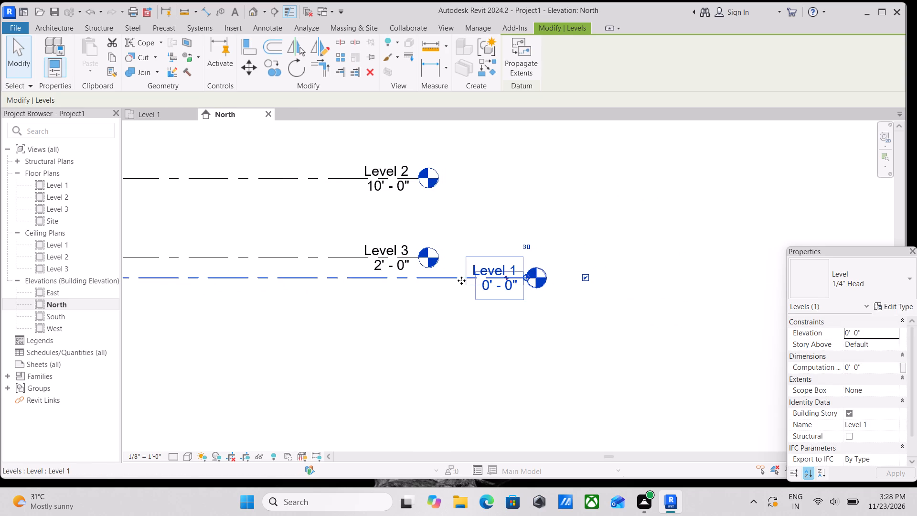
left_click(506, 278)
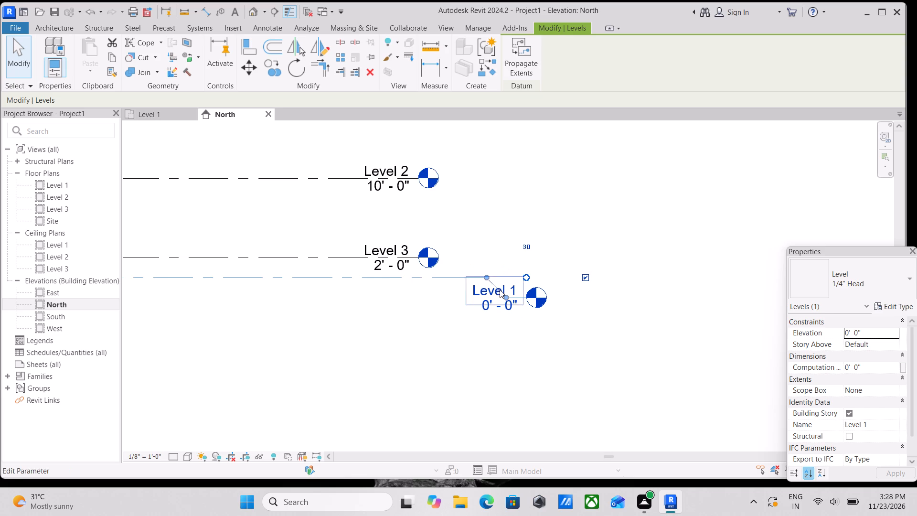
Extend the head end of the Level 1 line further outward, farther from the Level 2 and Level 3 heads.
scroll(500, 290, "up", 1)
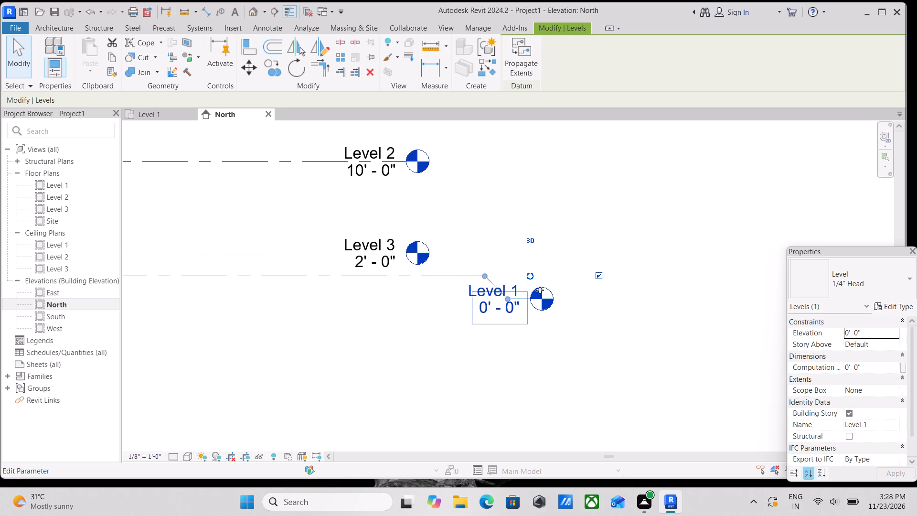
left_click(528, 276)
left_click_drag(529, 275, 542, 282)
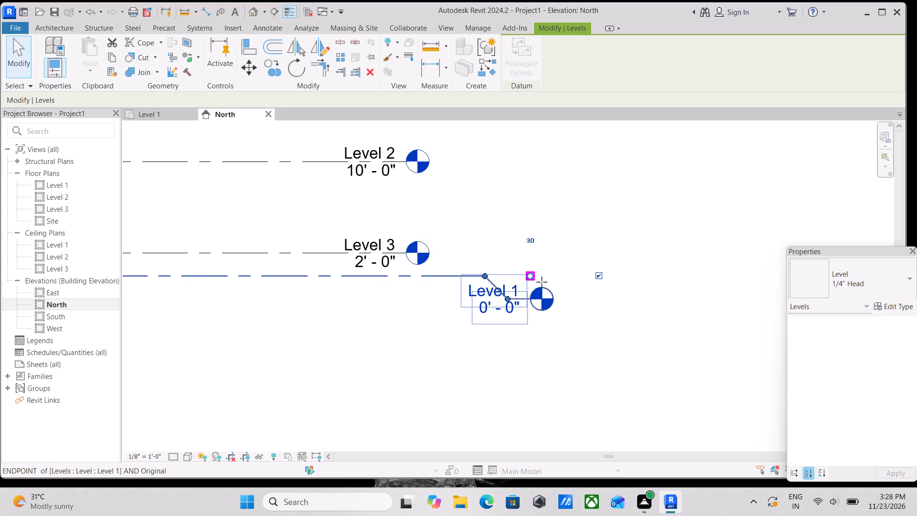
left_click_drag(542, 282, 633, 282)
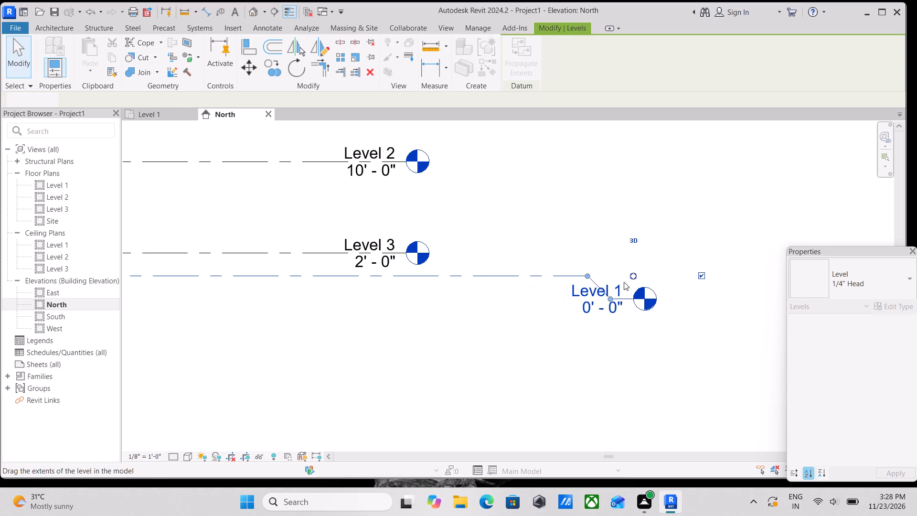
scroll(478, 276, "up", 1)
key("Escape")
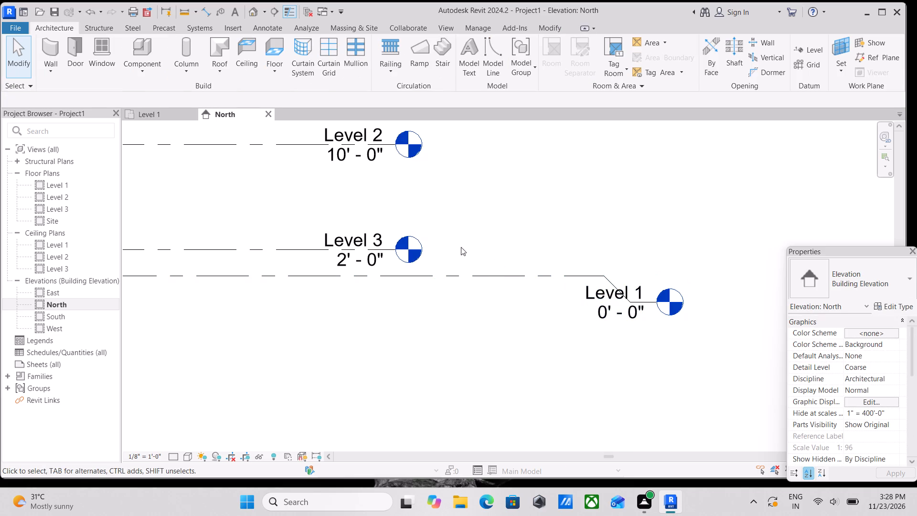
Rename Level 1 as GROUND LEVEL and rename its corresponding views too.
scroll(617, 289, "up", 5)
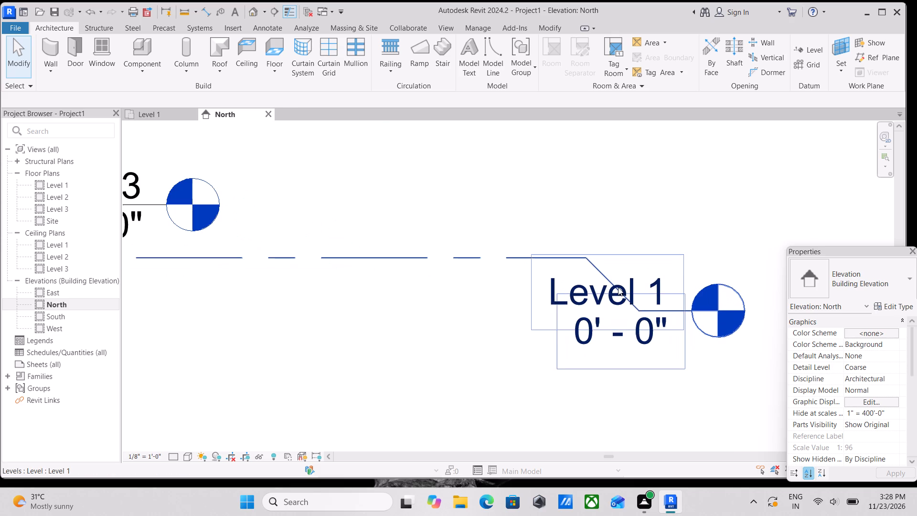
double_click(618, 287)
scroll(618, 287, "down", 5)
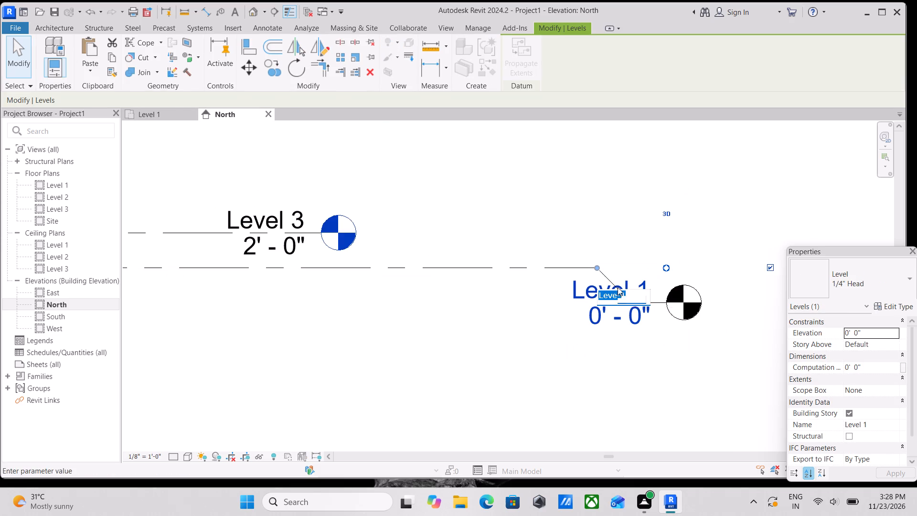
scroll(618, 287, "down", 1)
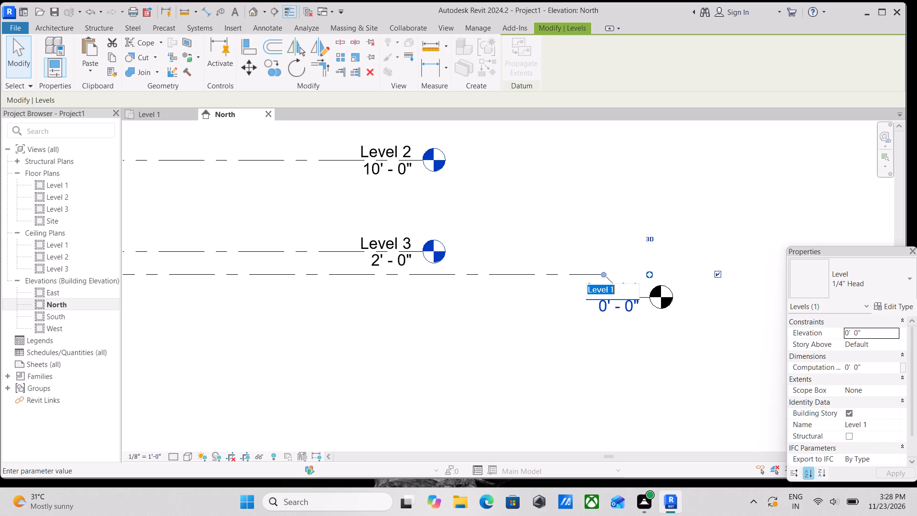
type("gr")
key("BackSpace")
key("BackSpace")
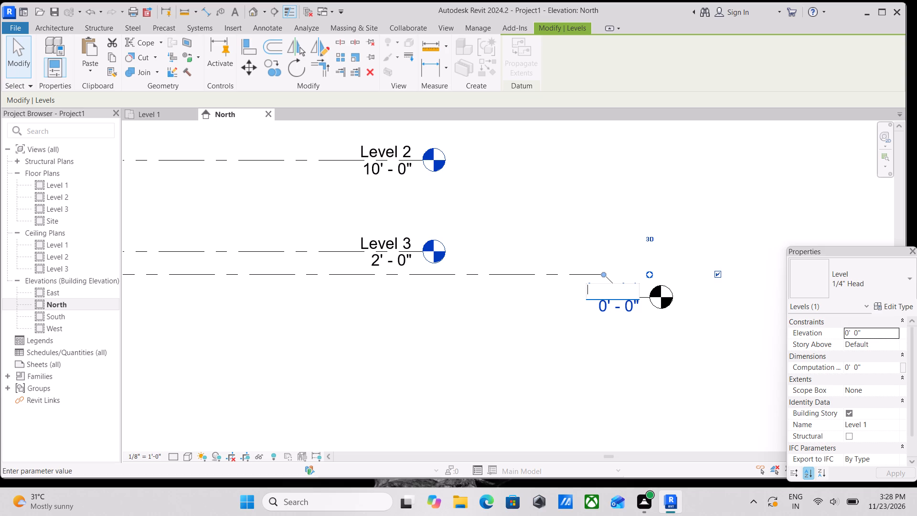
type("GROUND")
key("space")
type("FL")
key("BackSpace")
key("BackSpace")
type("LEVEL")
key("Return")
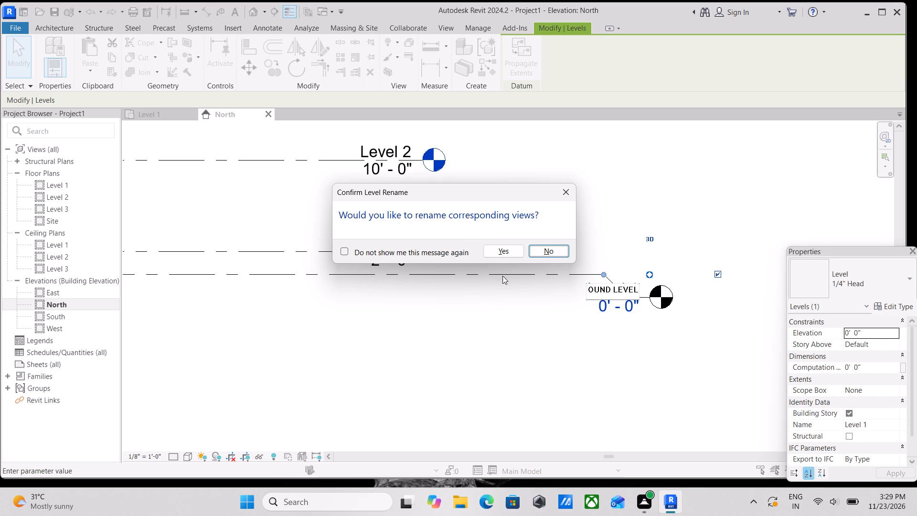
left_click(493, 247)
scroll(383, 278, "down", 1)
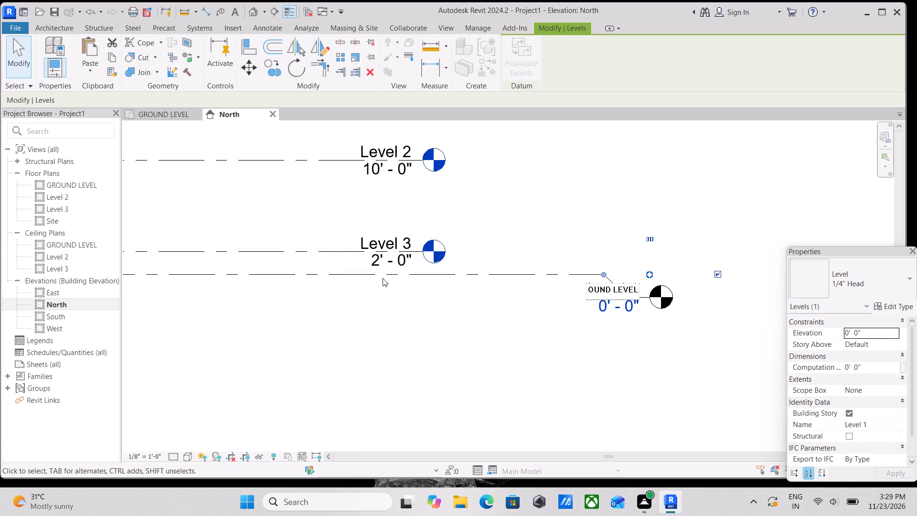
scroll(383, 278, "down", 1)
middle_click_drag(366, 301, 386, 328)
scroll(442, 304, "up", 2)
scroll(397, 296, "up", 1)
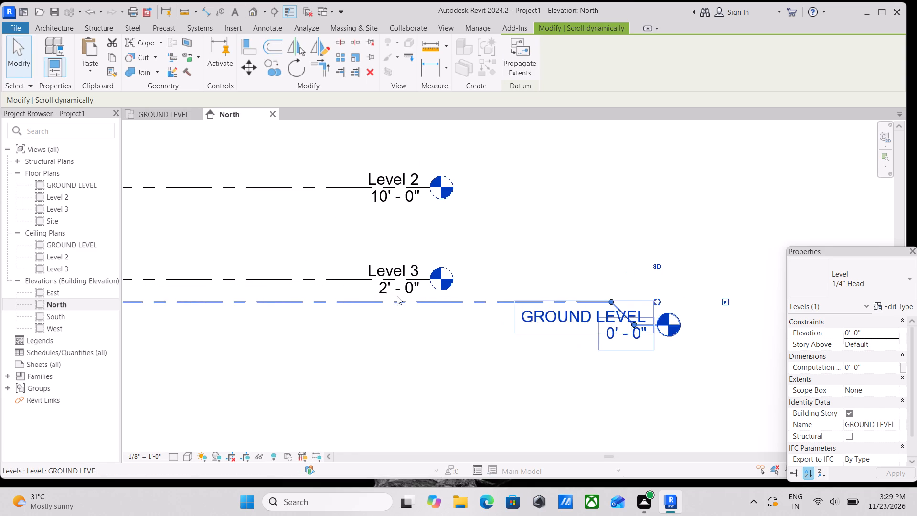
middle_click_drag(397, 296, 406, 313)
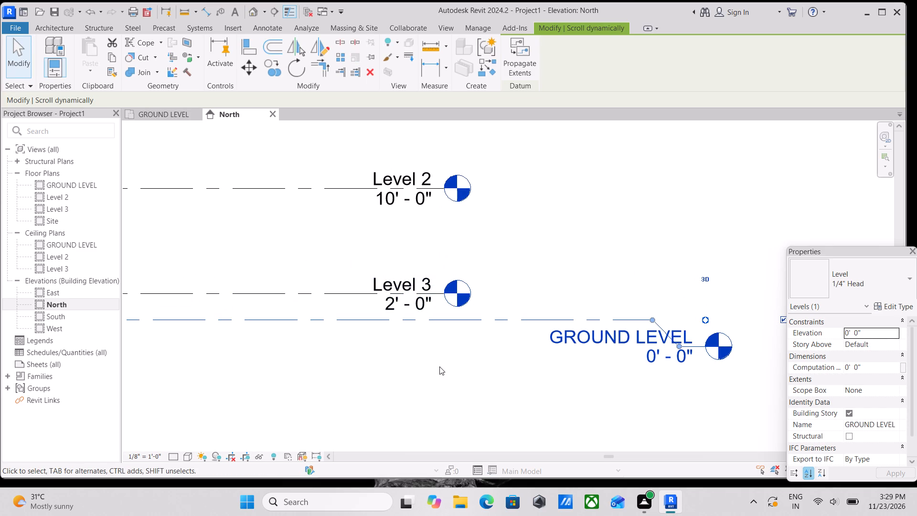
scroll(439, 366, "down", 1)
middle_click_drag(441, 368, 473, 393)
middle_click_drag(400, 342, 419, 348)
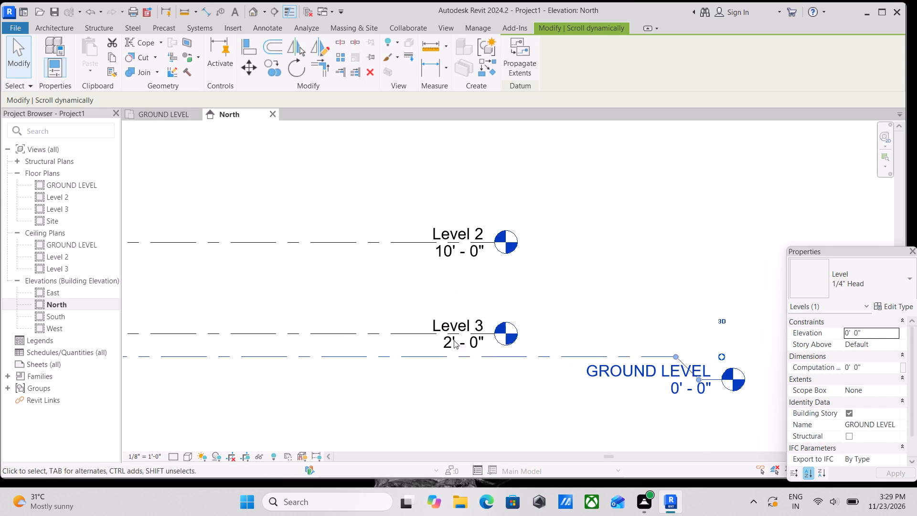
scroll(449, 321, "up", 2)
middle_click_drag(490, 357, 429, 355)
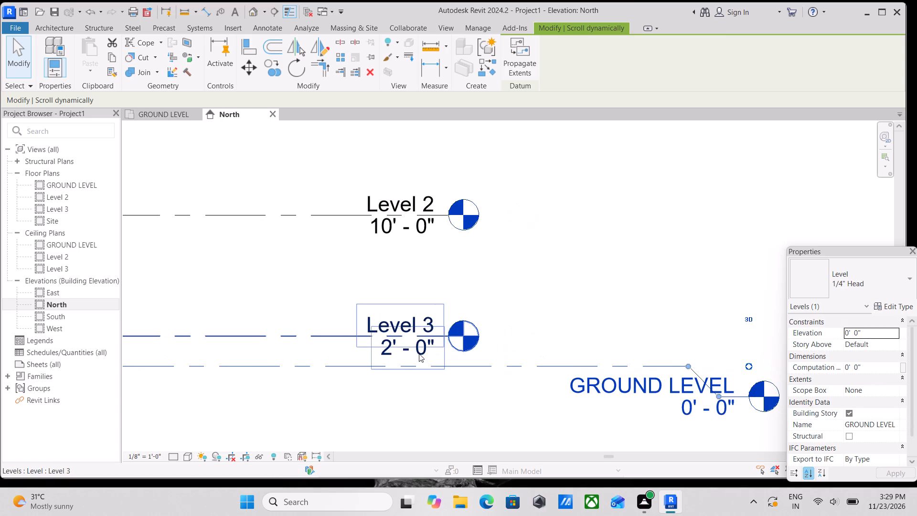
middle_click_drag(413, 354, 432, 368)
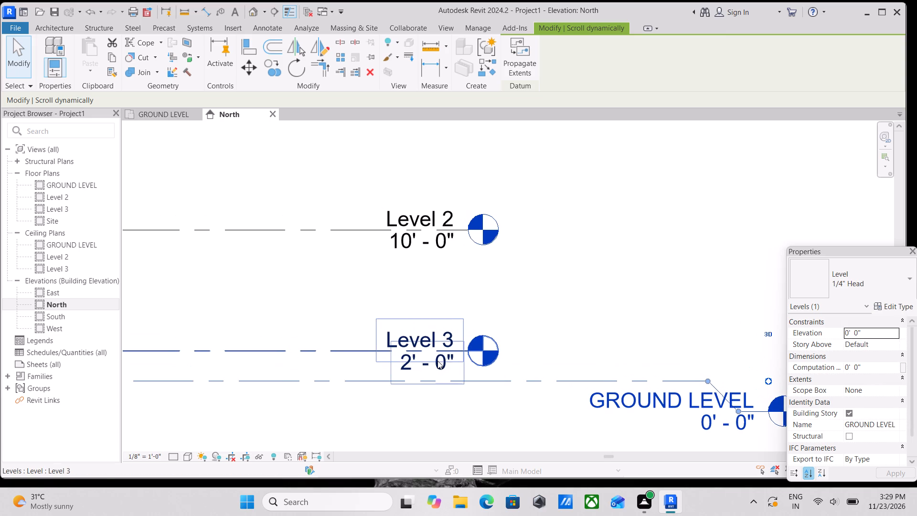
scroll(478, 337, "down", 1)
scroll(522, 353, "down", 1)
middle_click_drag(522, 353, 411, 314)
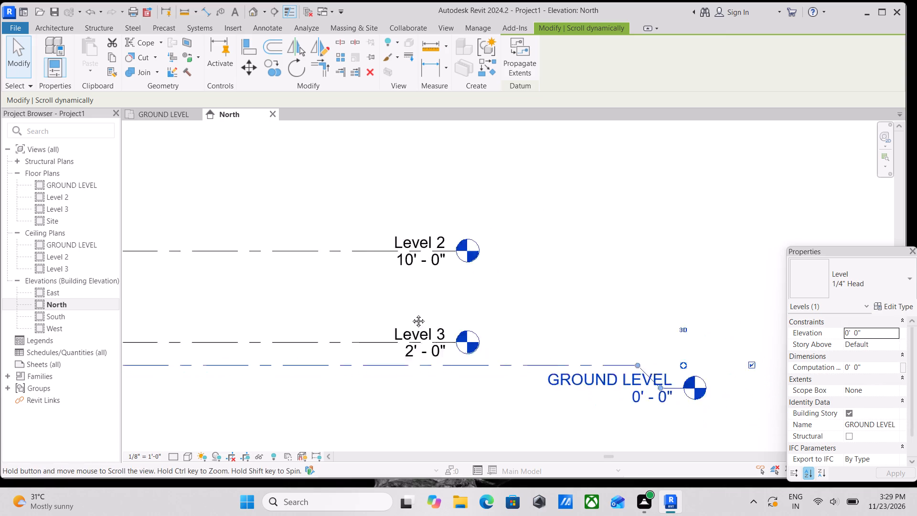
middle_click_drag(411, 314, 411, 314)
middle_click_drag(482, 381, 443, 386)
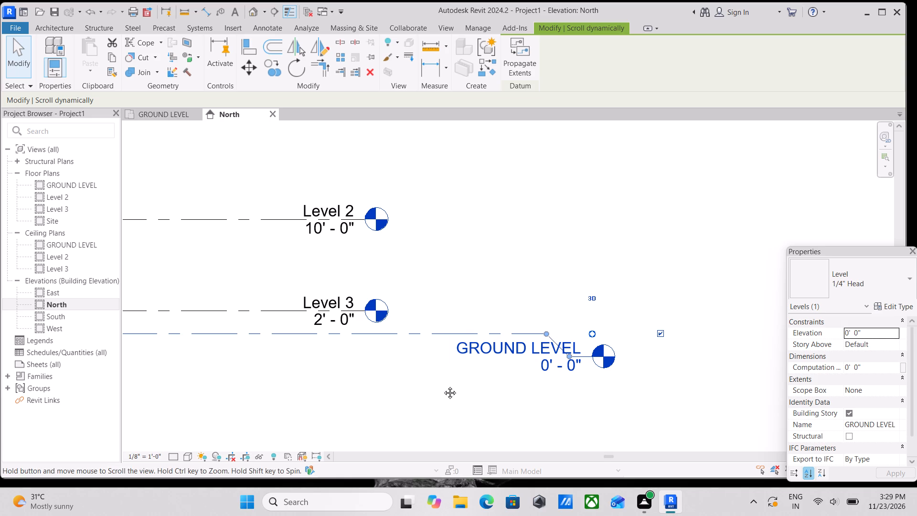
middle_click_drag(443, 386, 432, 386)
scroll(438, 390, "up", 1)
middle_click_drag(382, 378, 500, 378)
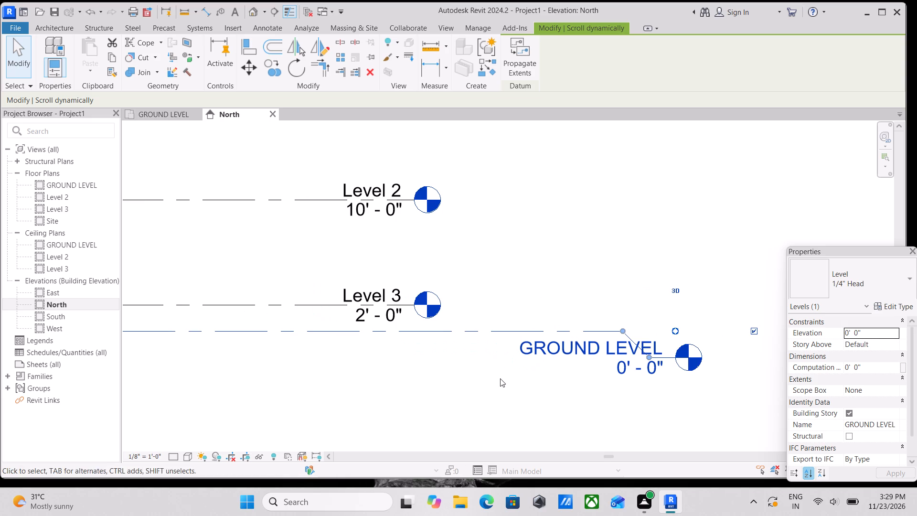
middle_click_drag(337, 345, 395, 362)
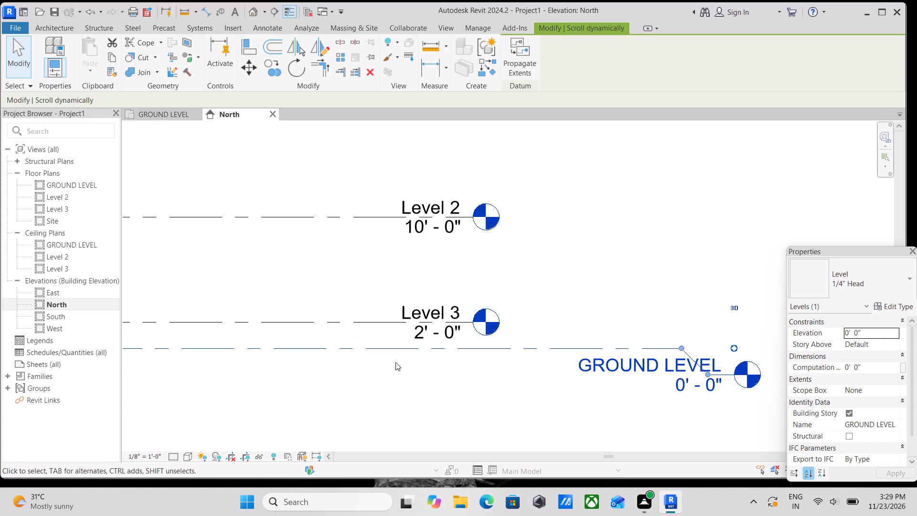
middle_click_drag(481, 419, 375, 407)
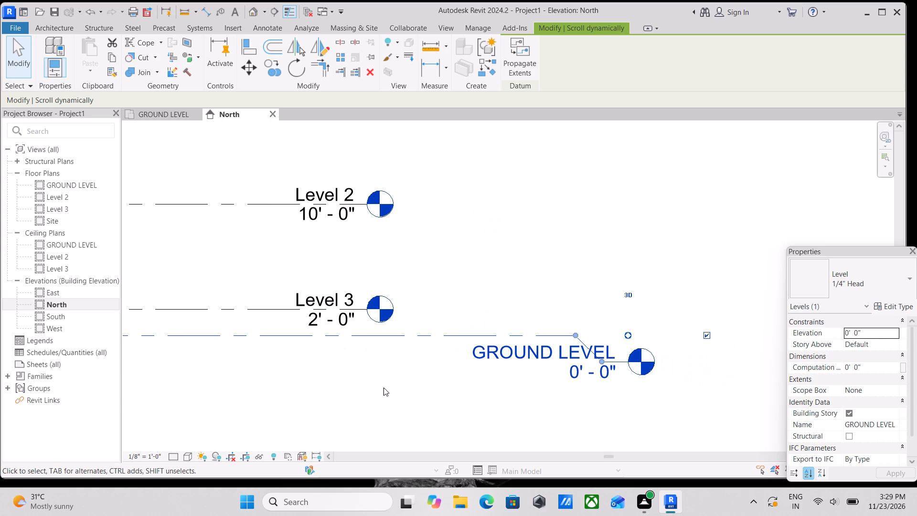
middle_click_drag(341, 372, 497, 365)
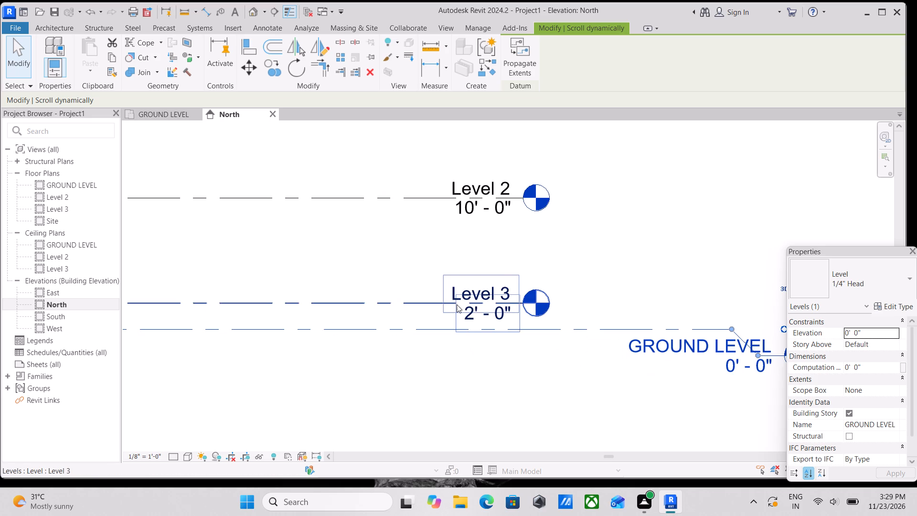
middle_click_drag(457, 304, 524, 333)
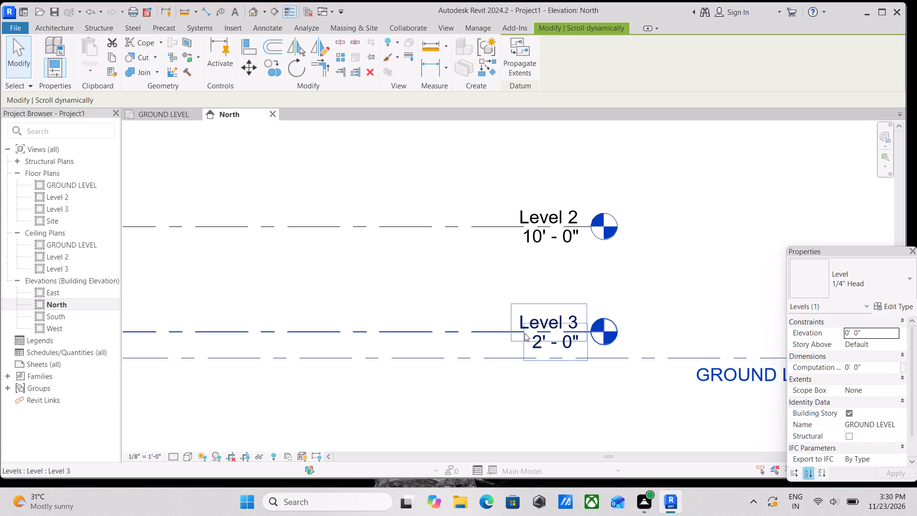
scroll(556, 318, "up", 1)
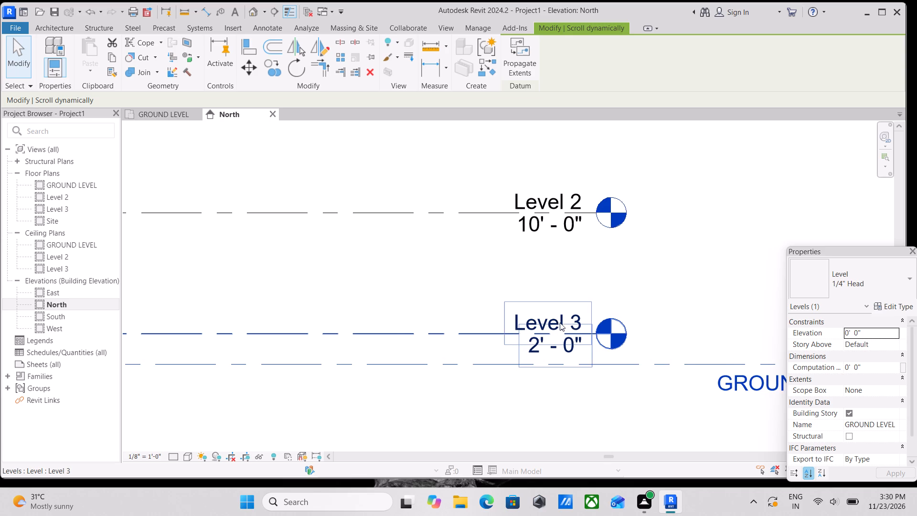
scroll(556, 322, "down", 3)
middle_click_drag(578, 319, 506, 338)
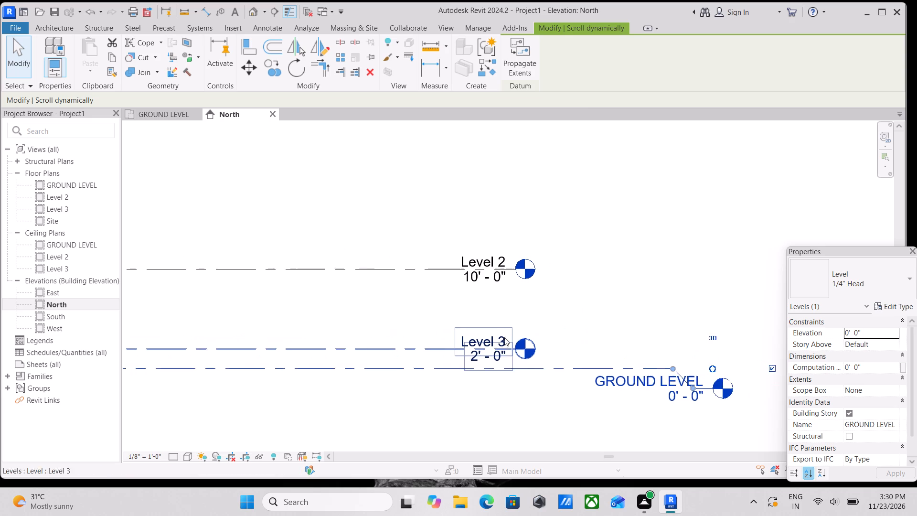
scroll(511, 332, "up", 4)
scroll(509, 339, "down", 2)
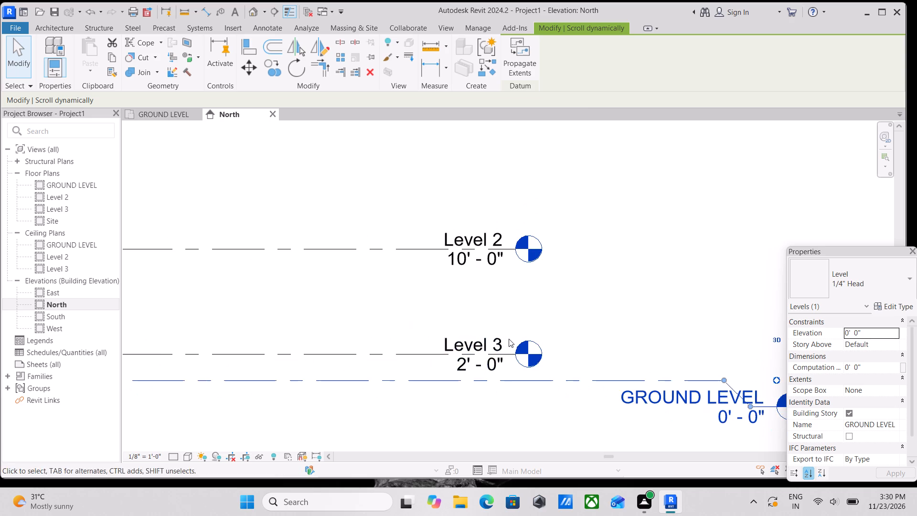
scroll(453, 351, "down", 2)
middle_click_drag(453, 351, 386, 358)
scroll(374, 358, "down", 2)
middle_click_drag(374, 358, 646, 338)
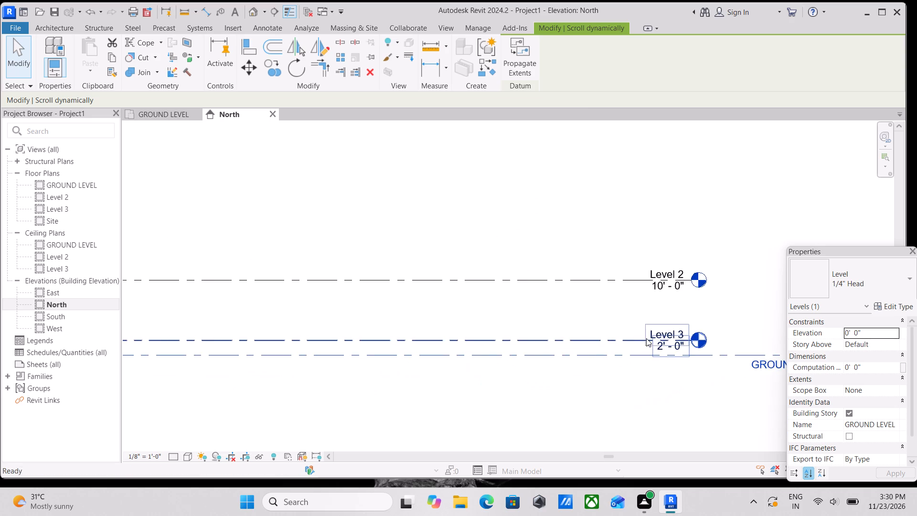
Rename Level 3, the level at 2' - 0", as GROUND FLR and rename its corresponding views too.
scroll(446, 350, "down", 1)
middle_click_drag(446, 350, 363, 364)
scroll(551, 346, "up", 3)
double_click(571, 348)
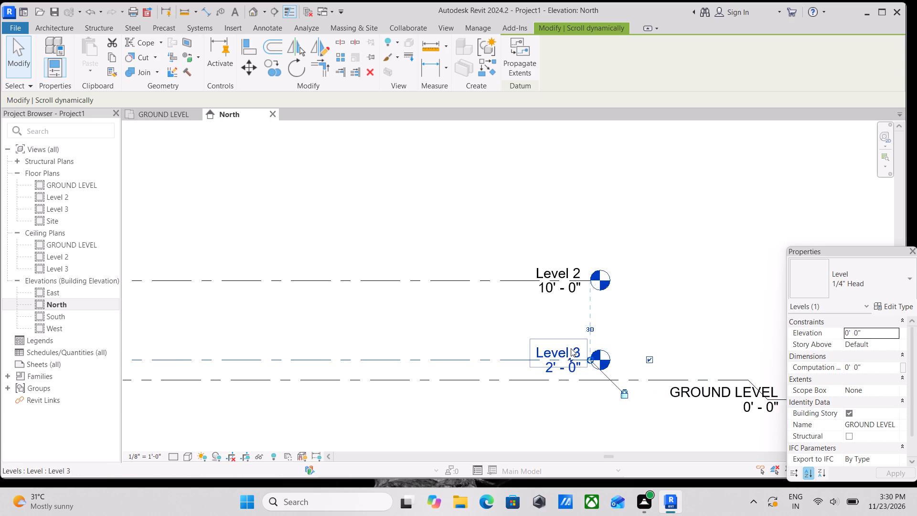
scroll(571, 348, "up", 3)
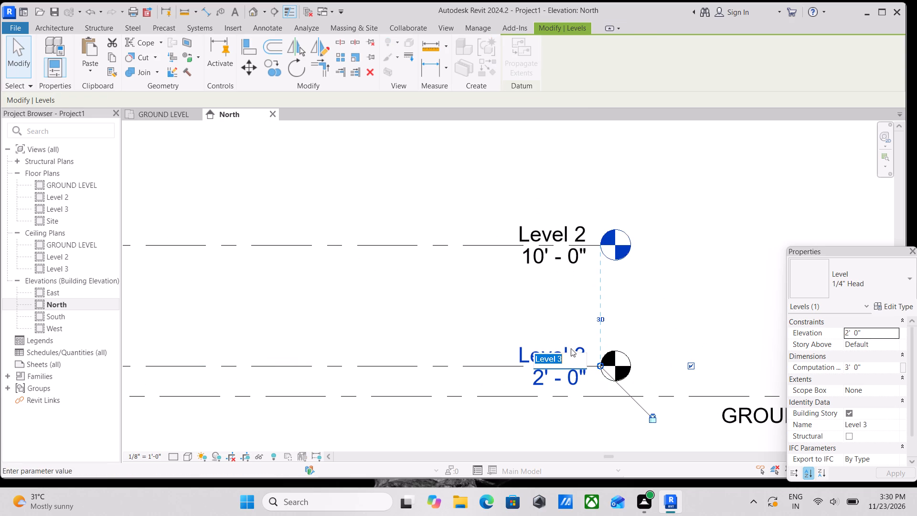
type("GR")
type("OUND")
key("space")
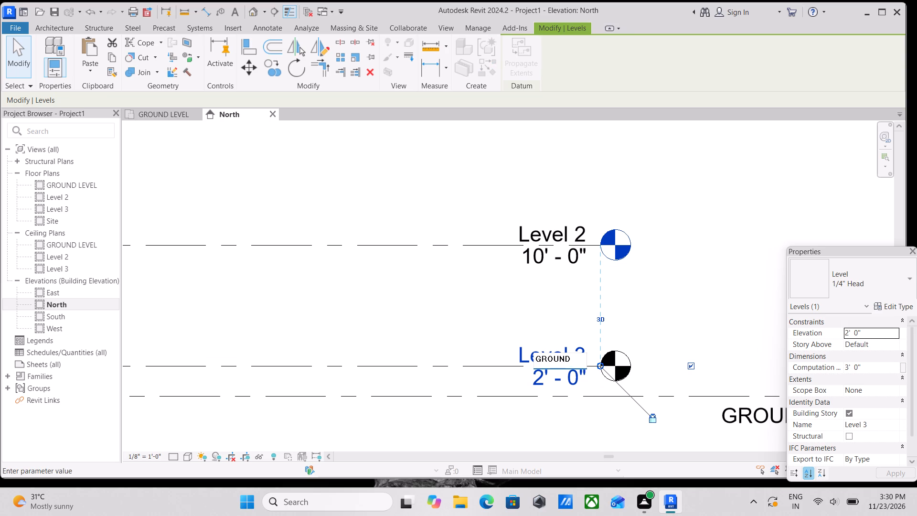
type("FLR")
key("Return")
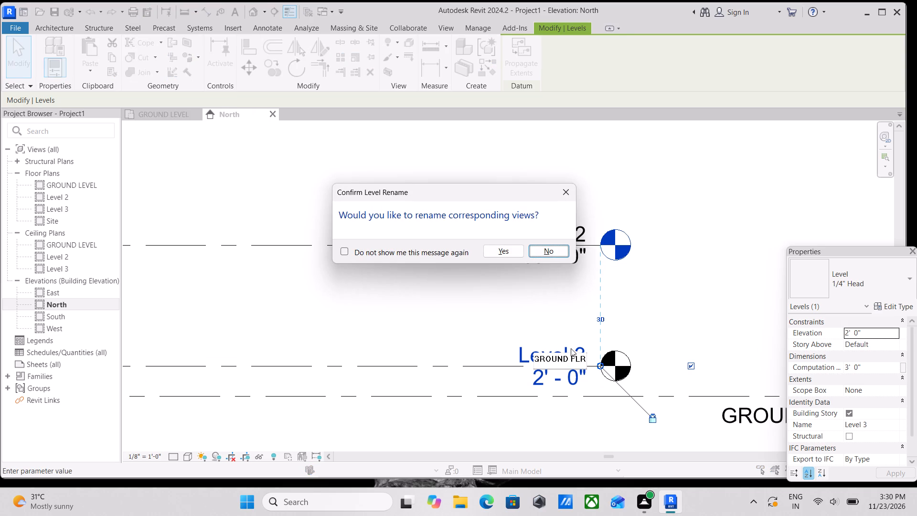
left_click(510, 253)
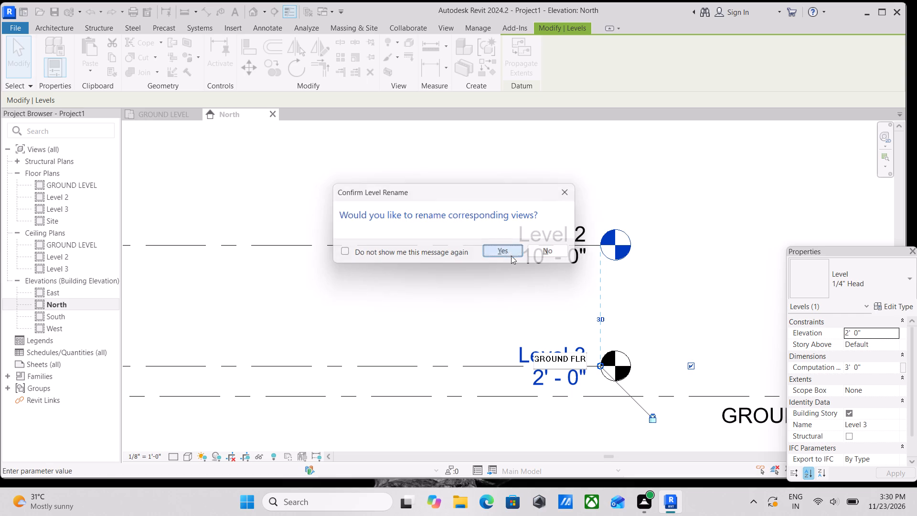
Unlock the GROUND FLR head from the other level heads and extend its line outward beyond the GROUND LEVEL head.
scroll(608, 391, "down", 1)
middle_click_drag(606, 391, 588, 343)
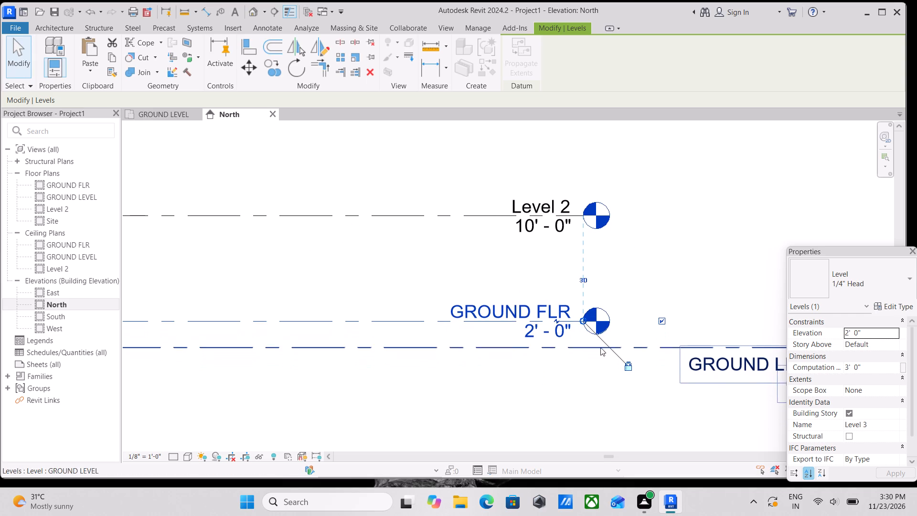
key("Escape")
scroll(456, 323, "down", 2)
left_click(386, 322)
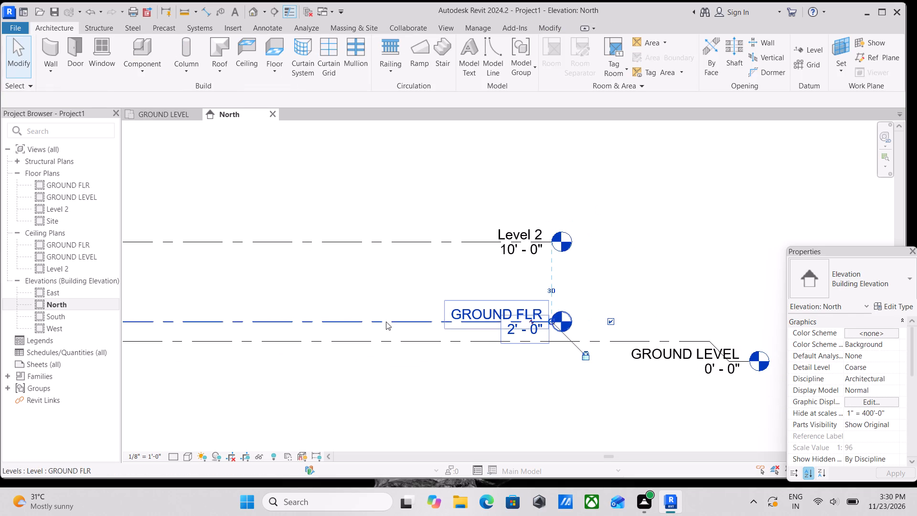
left_click(586, 358)
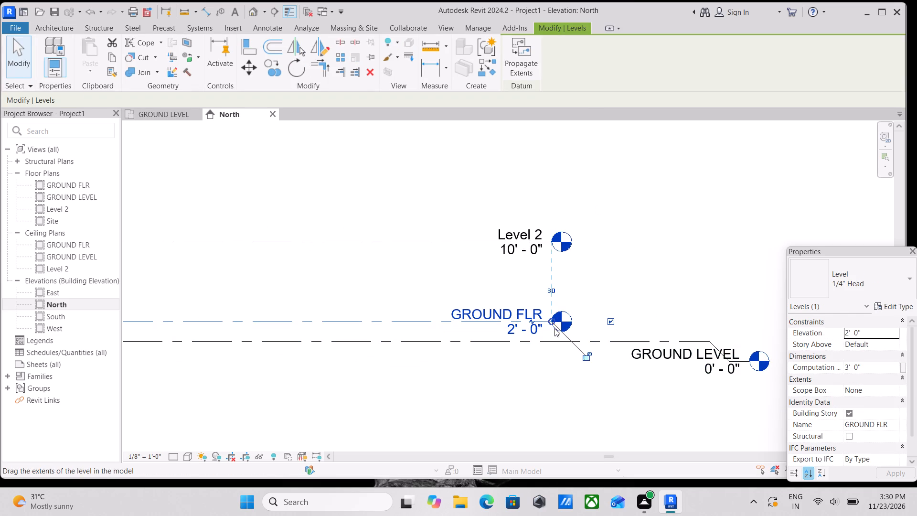
left_click_drag(549, 322, 821, 330)
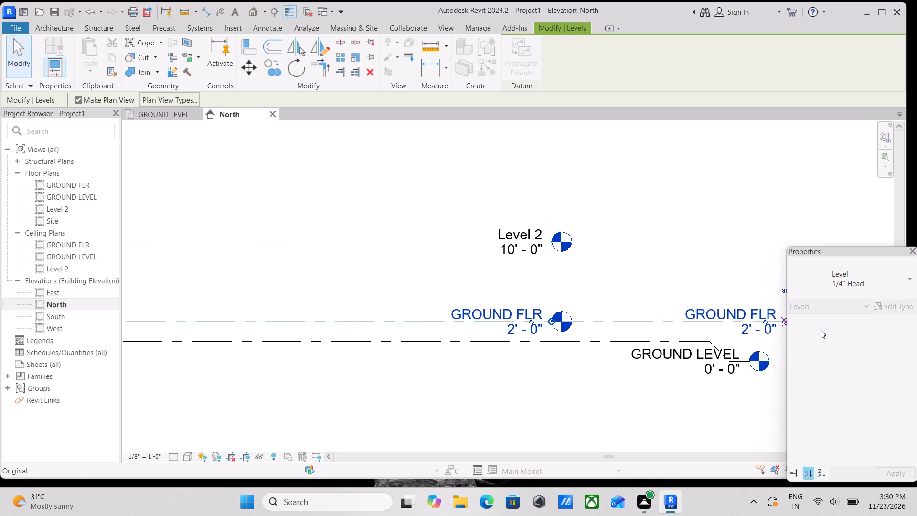
left_click_drag(821, 330, 824, 330)
middle_click_drag(712, 338, 631, 342)
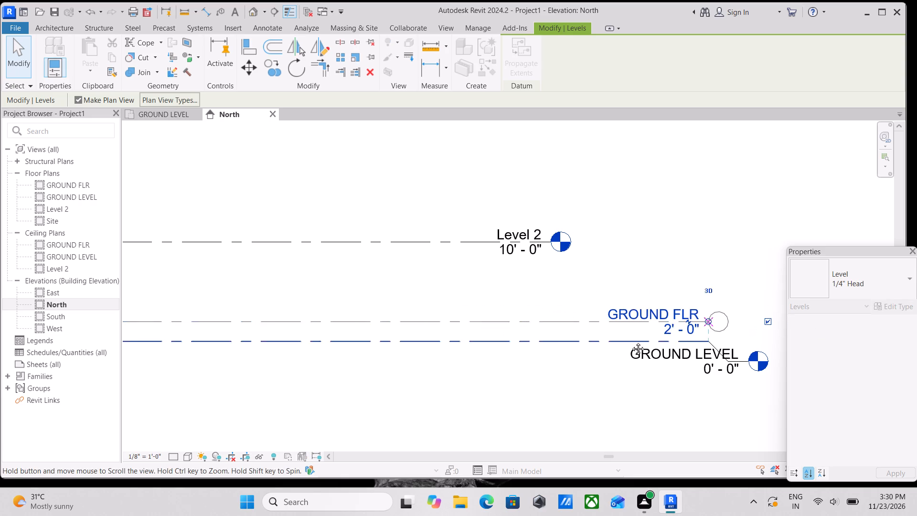
middle_click_drag(631, 342, 573, 348)
left_click(753, 342)
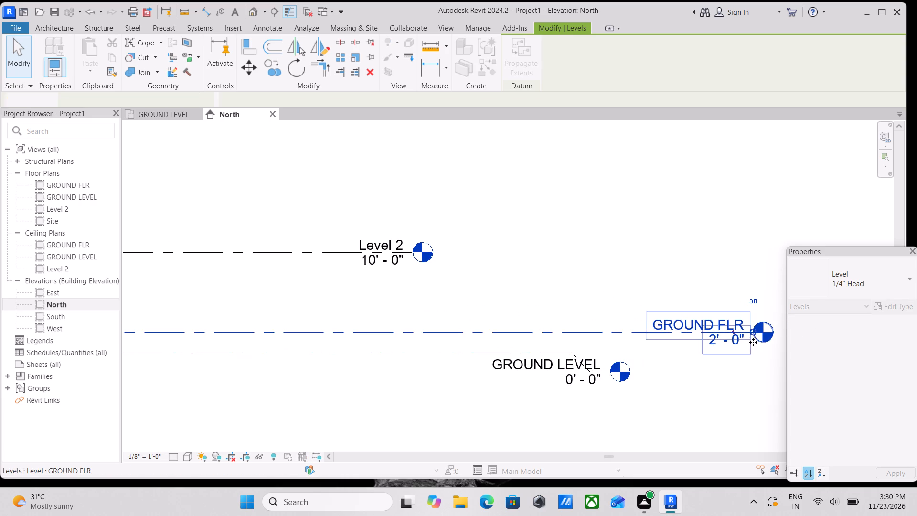
key("Escape")
Place an aligned dimension between the Level 2 and GROUND FLR lines.
middle_click_drag(421, 350, 605, 357)
key("Escape")
middle_click_drag(450, 331, 620, 368)
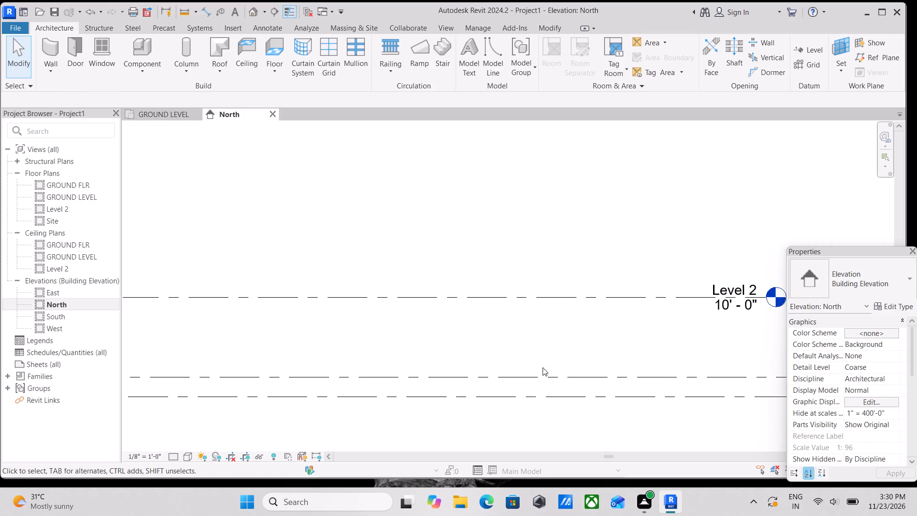
middle_click_drag(338, 332, 364, 335)
type("DI")
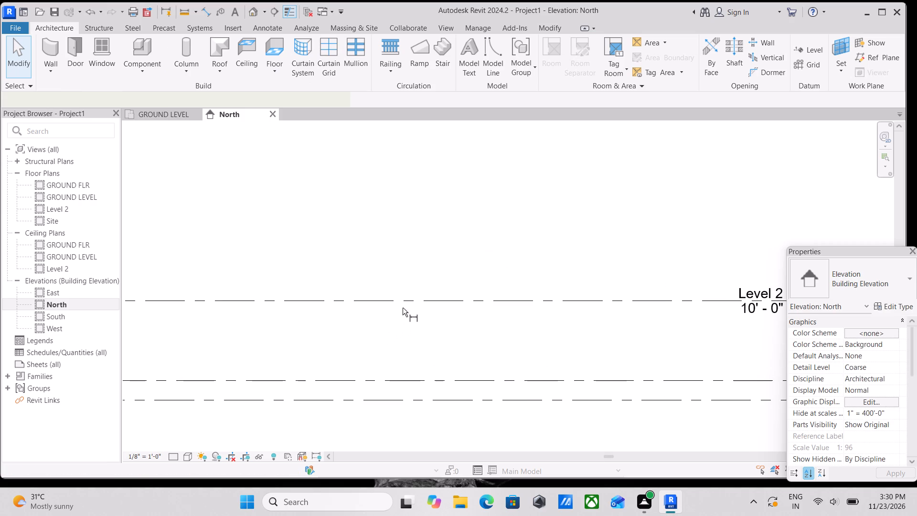
left_click(403, 297)
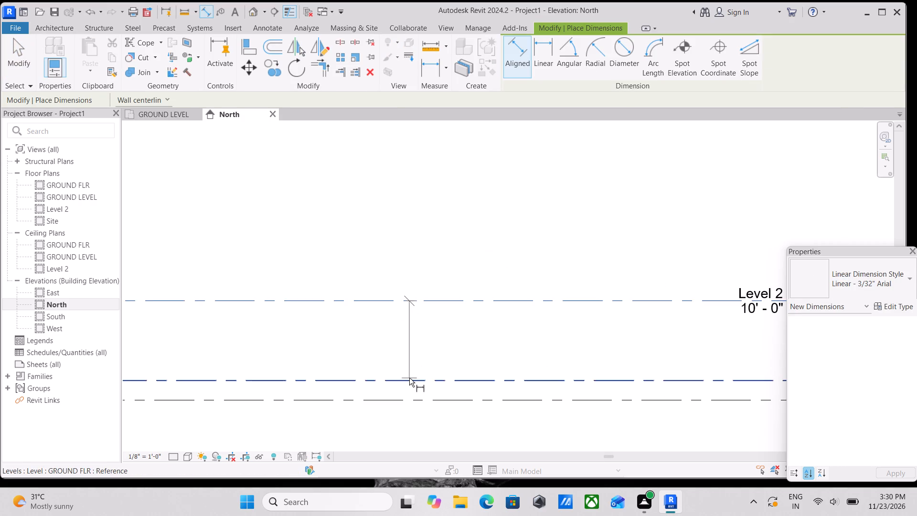
left_click(409, 378)
left_click(412, 347)
key("Escape")
key("Escape")
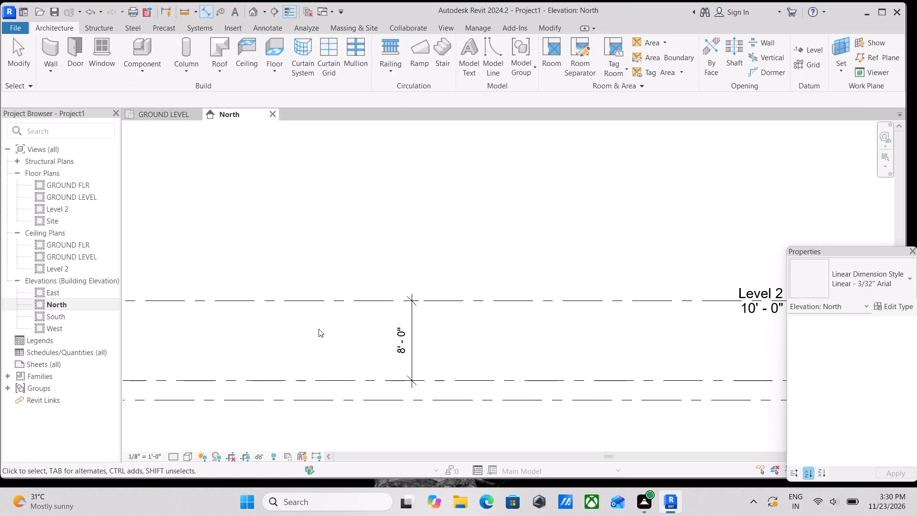
key("Escape")
Move Level 2 by setting its dimension above GROUND FLR to 10'.
middle_click_drag(313, 329, 408, 323)
left_click(405, 292)
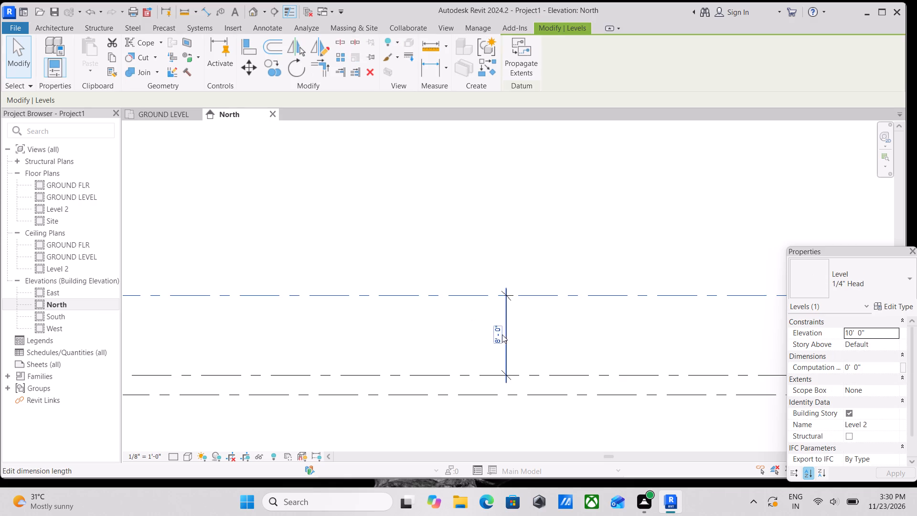
left_click(498, 335)
type("10'")
key("Return")
key("Escape")
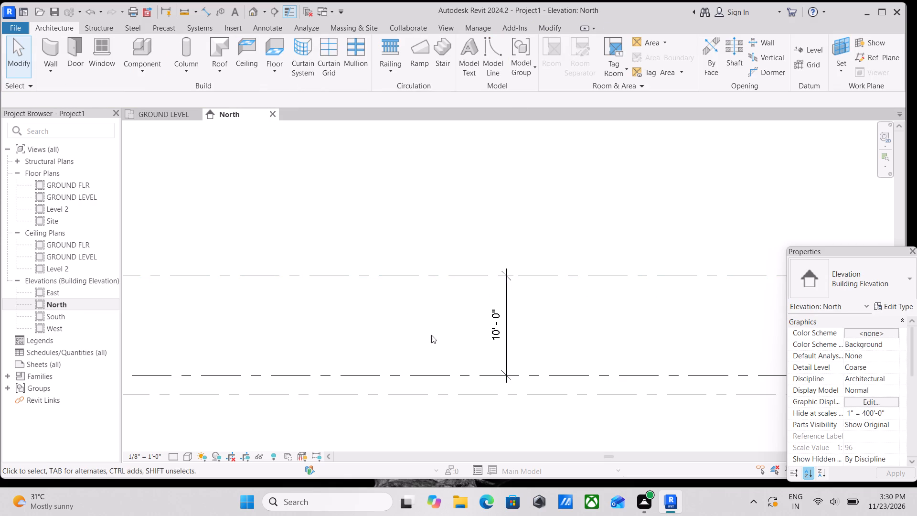
key("Escape")
Add a new level offset 10' above Level 2 by picking the Level 2 line.
scroll(377, 319, "down", 3)
middle_click_drag(412, 329, 400, 388)
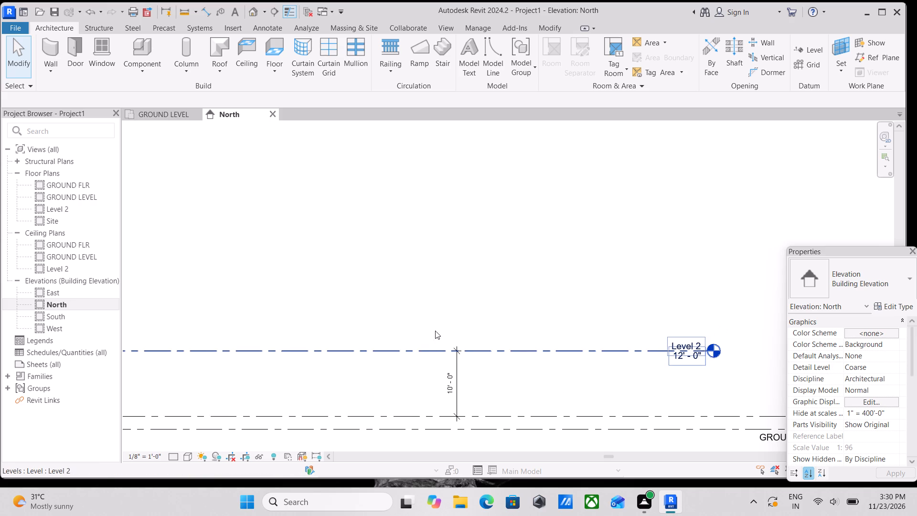
middle_click_drag(426, 336, 430, 363)
scroll(434, 362, "up", 1)
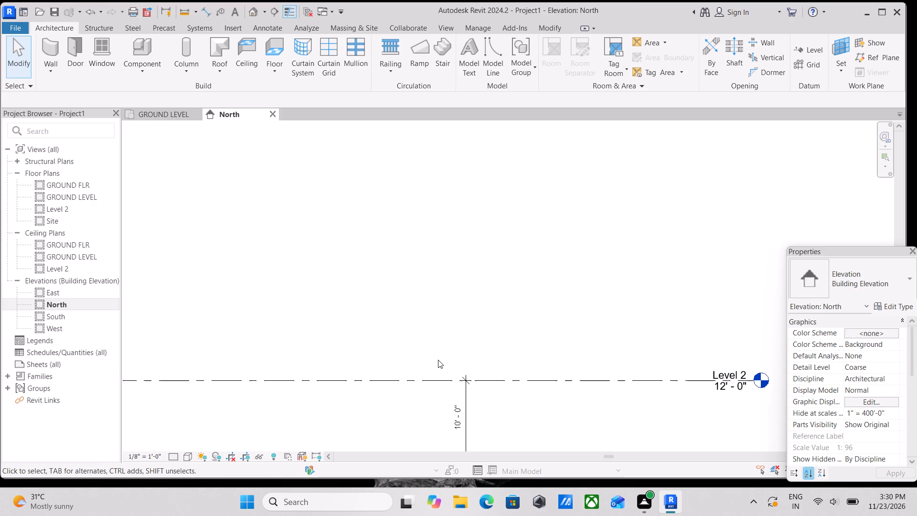
middle_click_drag(435, 360, 452, 317)
type("LL")
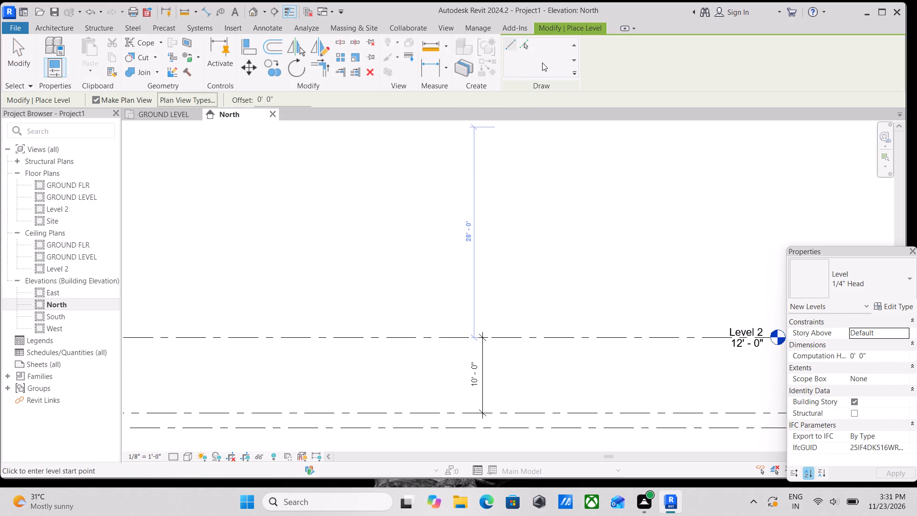
left_click(541, 35)
double_click(520, 46)
left_click_drag(290, 103, 236, 106)
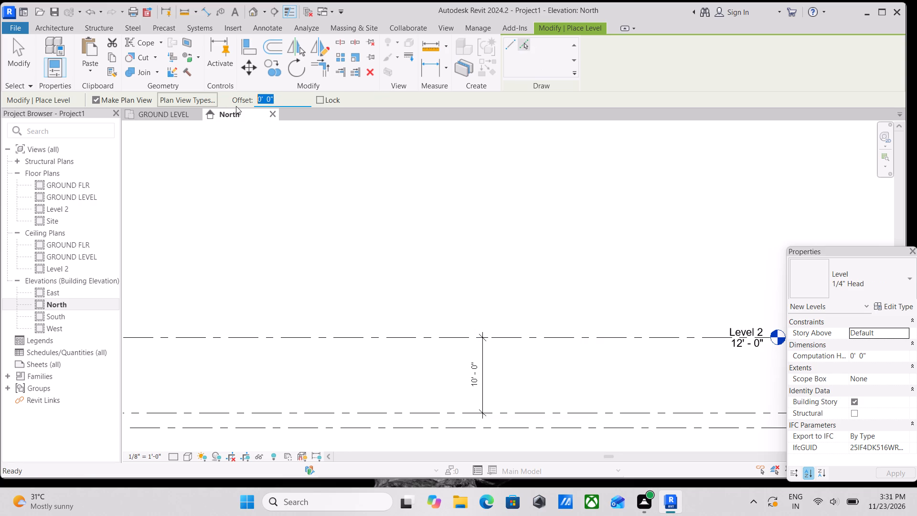
type("10'")
key("Return")
left_click(383, 336)
scroll(414, 280, "down", 2)
middle_click_drag(414, 280, 441, 308)
key("Escape")
middle_click_drag(489, 314, 378, 281)
key("Escape")
scroll(549, 302, "up", 2)
key("Escape")
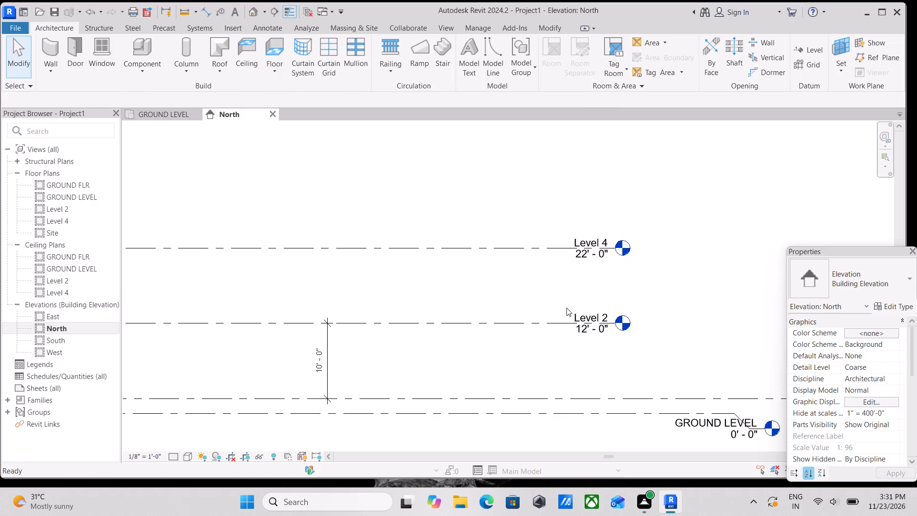
Rename Level 2 as FIRST FLR and rename its corresponding views too.
scroll(580, 328, "up", 3)
key("Escape")
scroll(603, 321, "up", 2)
key("Escape")
scroll(607, 310, "up", 3)
key("Escape")
scroll(624, 304, "up", 3)
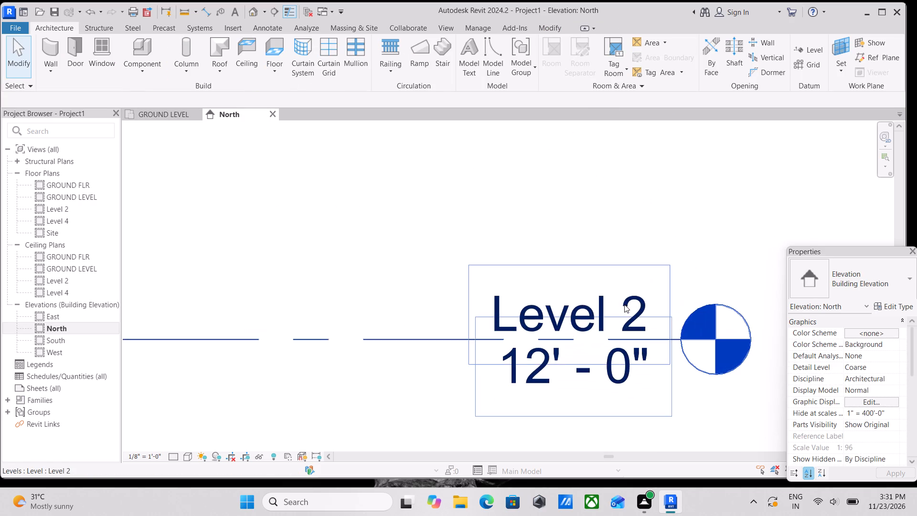
double_click(620, 306)
scroll(620, 306, "down", 9)
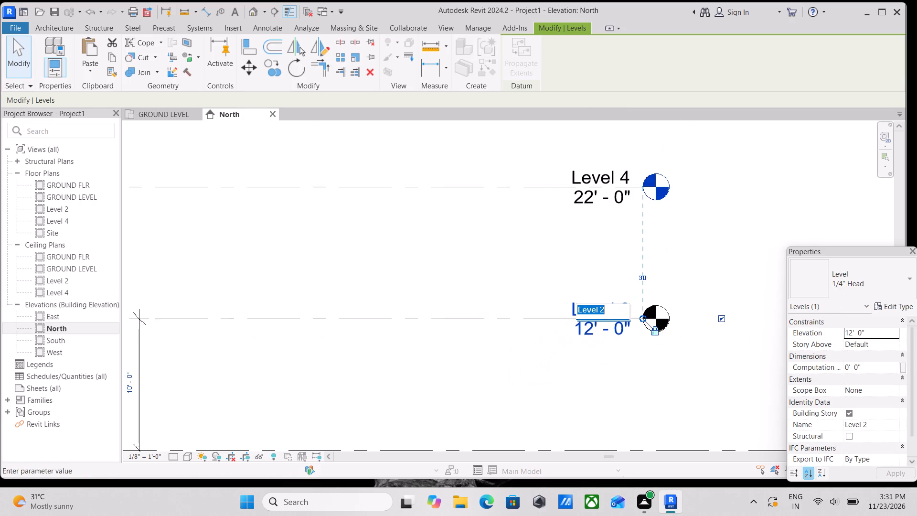
scroll(620, 306, "down", 1)
middle_click_drag(620, 306, 351, 321)
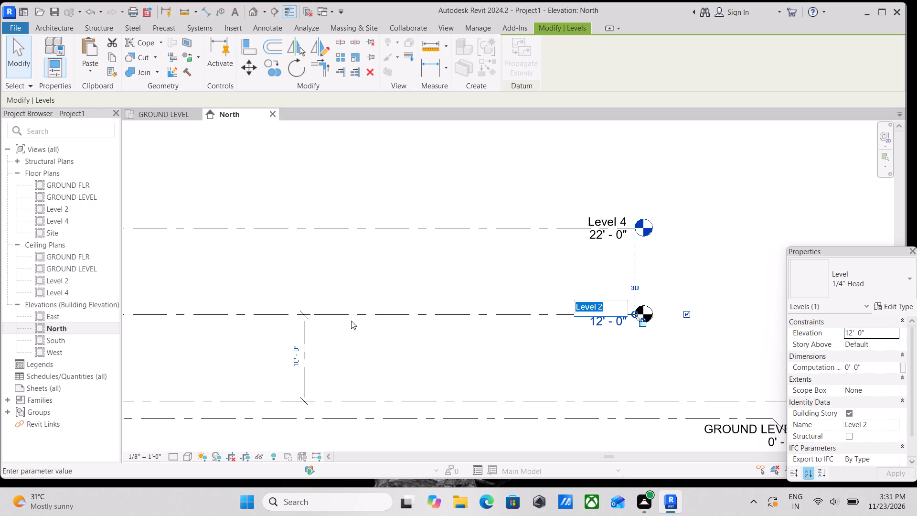
middle_click_drag(351, 321, 286, 321)
scroll(469, 344, "down", 2)
scroll(597, 338, "up", 2)
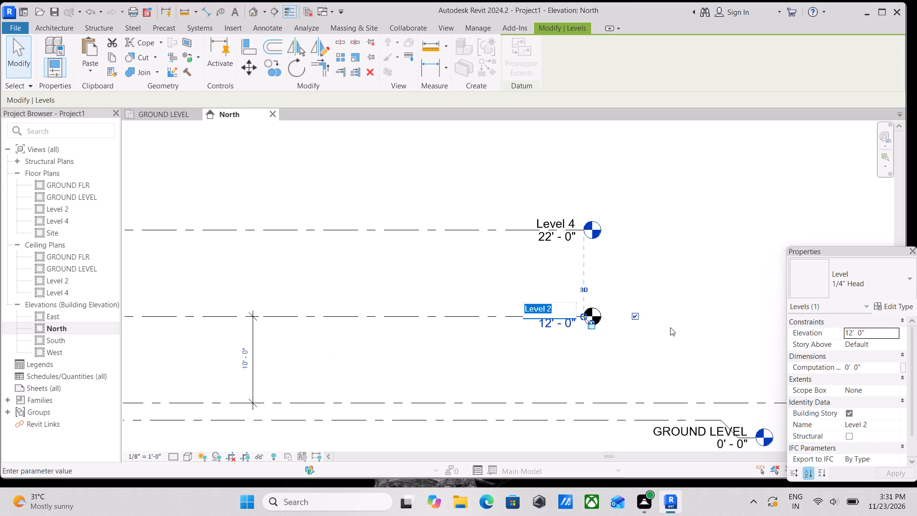
middle_click_drag(670, 327, 547, 324)
middle_click_drag(511, 303, 483, 325)
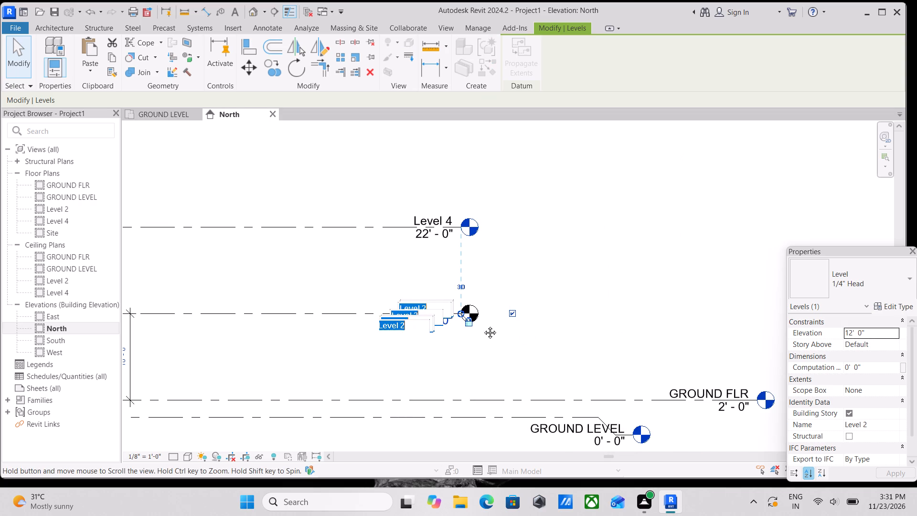
middle_click_drag(483, 325, 473, 333)
scroll(475, 333, "down", 1)
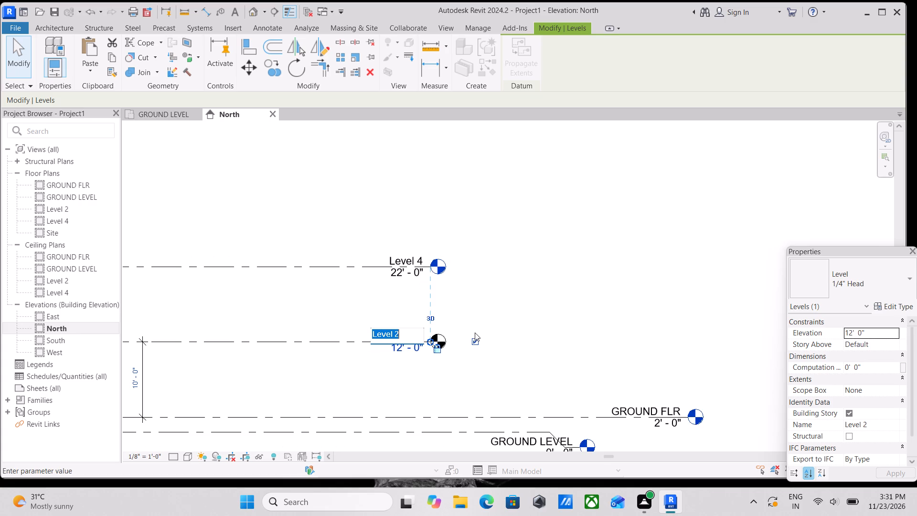
type("FI")
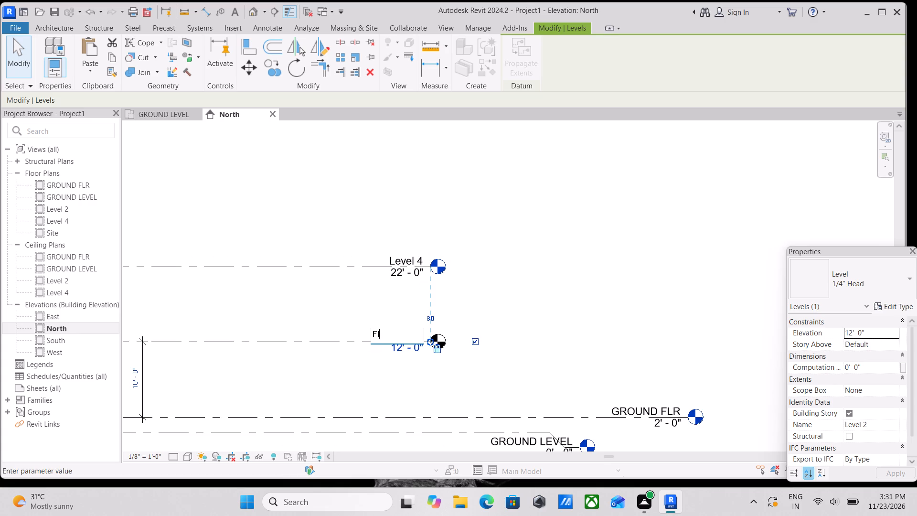
key("r")
type("ST")
key("space")
type("FLR")
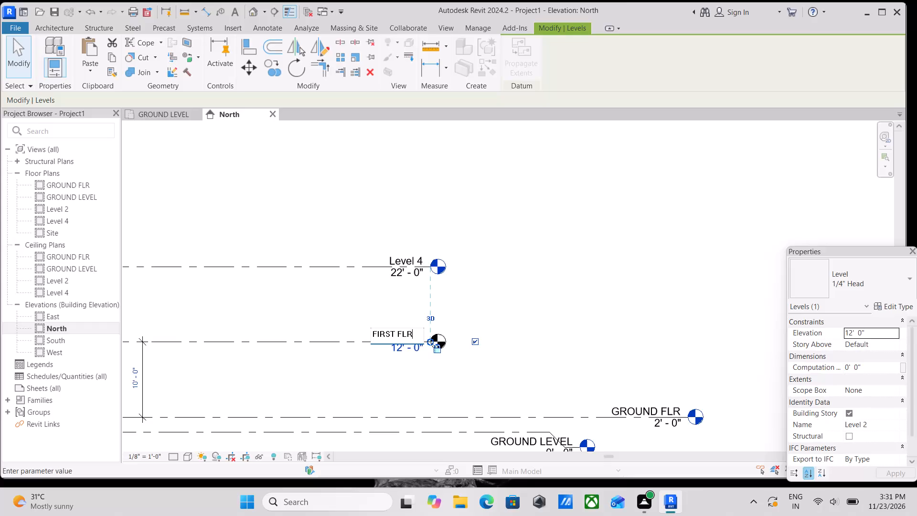
key("Return")
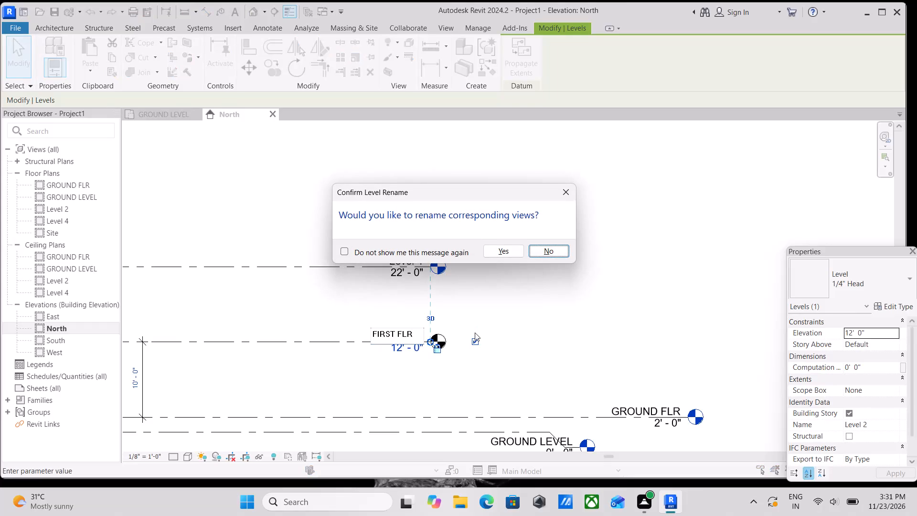
left_click(501, 250)
scroll(487, 337, "down", 2)
key("Escape")
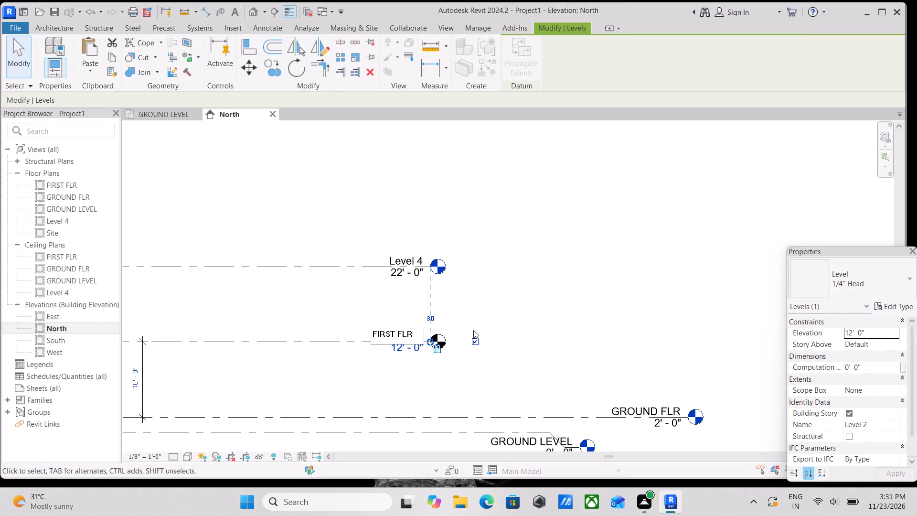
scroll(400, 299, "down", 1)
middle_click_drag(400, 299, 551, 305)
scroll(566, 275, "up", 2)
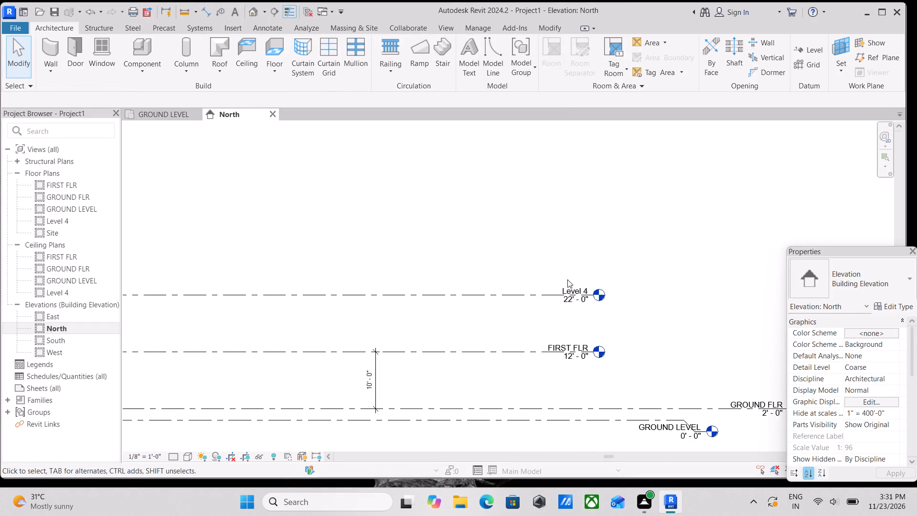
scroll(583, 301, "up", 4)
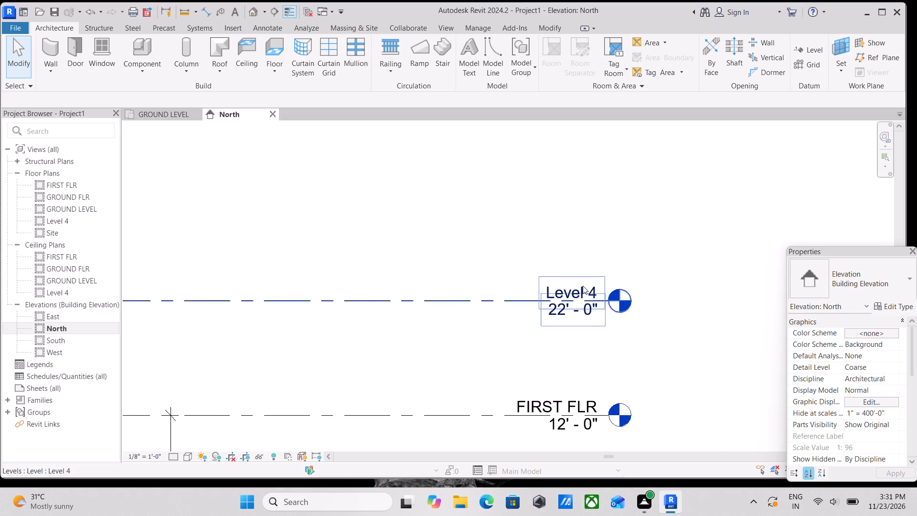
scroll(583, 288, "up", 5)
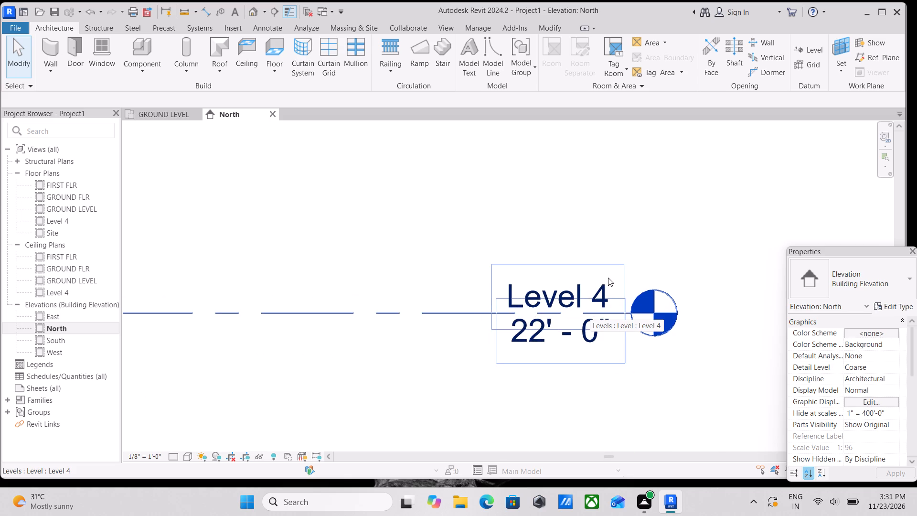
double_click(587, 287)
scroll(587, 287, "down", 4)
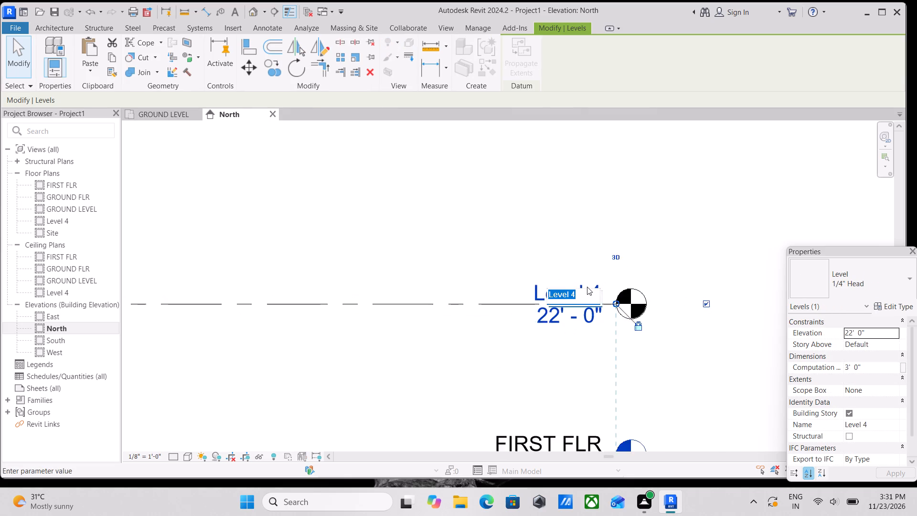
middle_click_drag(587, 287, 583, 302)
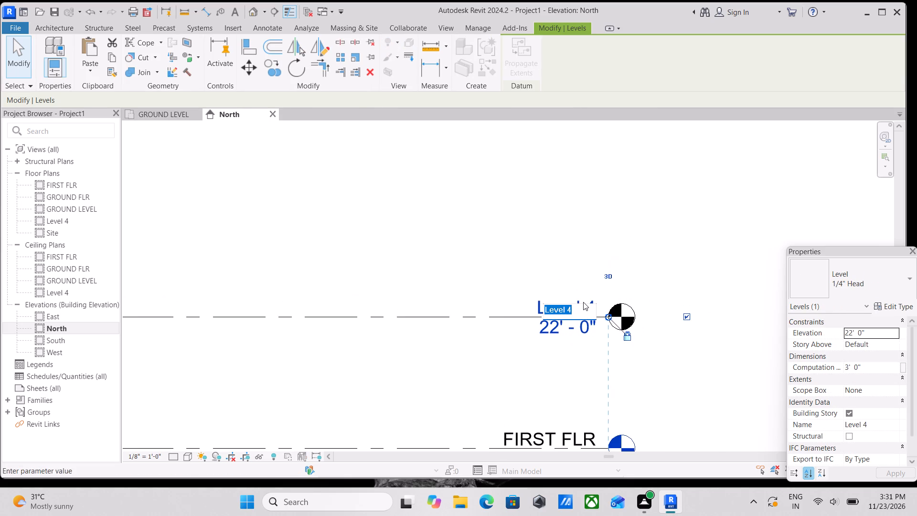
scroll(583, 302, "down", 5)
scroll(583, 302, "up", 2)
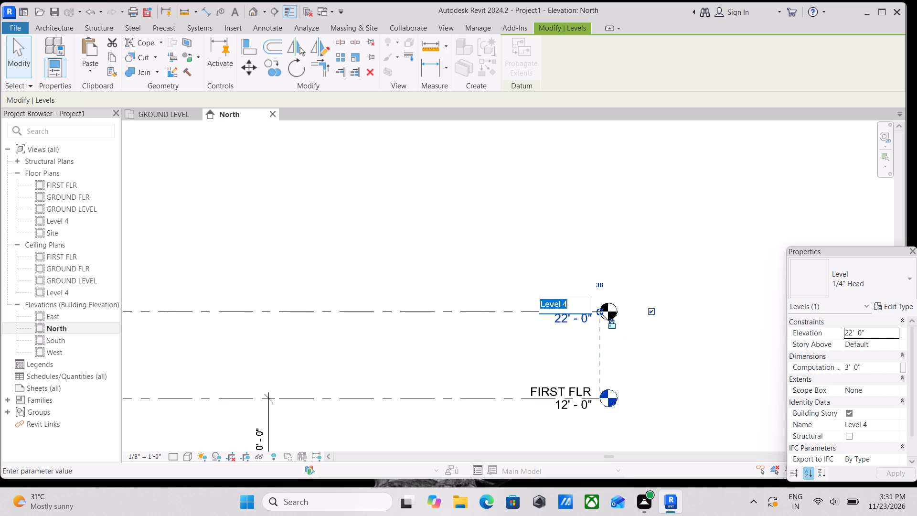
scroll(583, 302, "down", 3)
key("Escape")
Add a new level offset 7' above Level 4 by picking the Level 4 line.
scroll(583, 302, "down", 3)
middle_click_drag(419, 317, 566, 304)
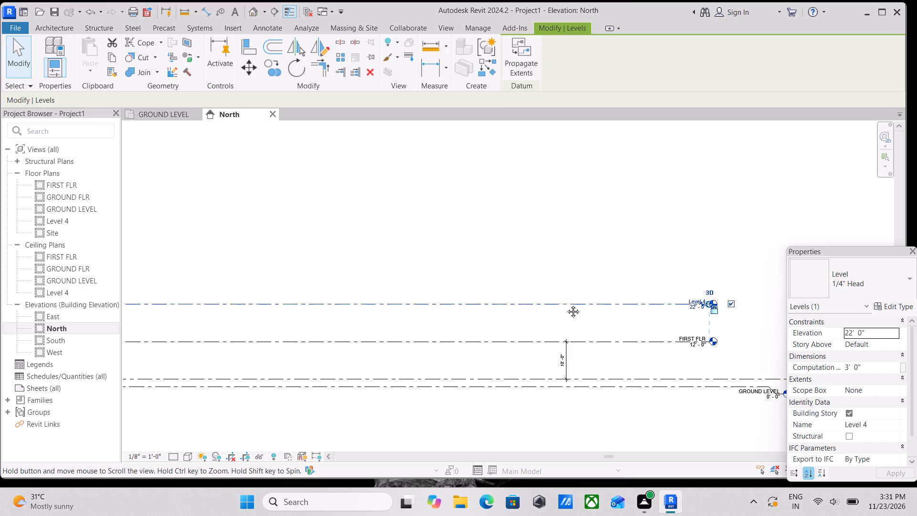
middle_click_drag(566, 304, 568, 302)
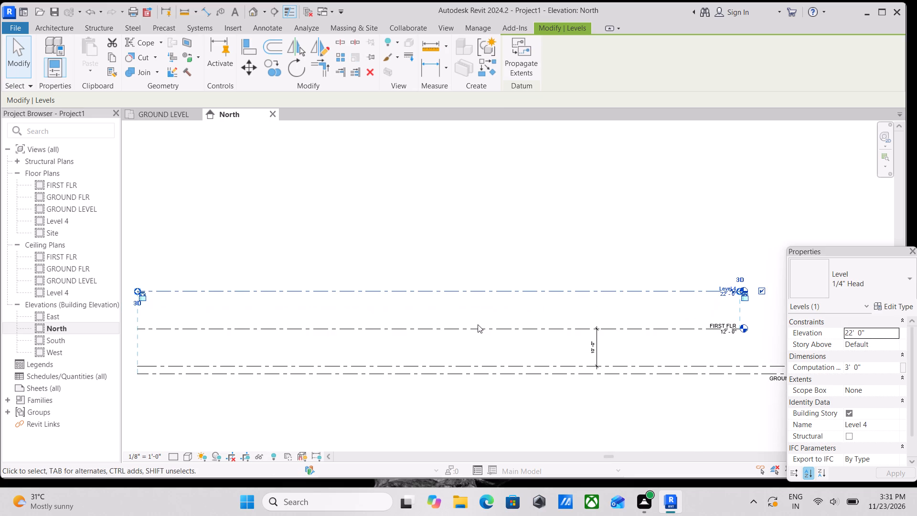
middle_click_drag(469, 326, 443, 388)
middle_click_drag(417, 361, 389, 375)
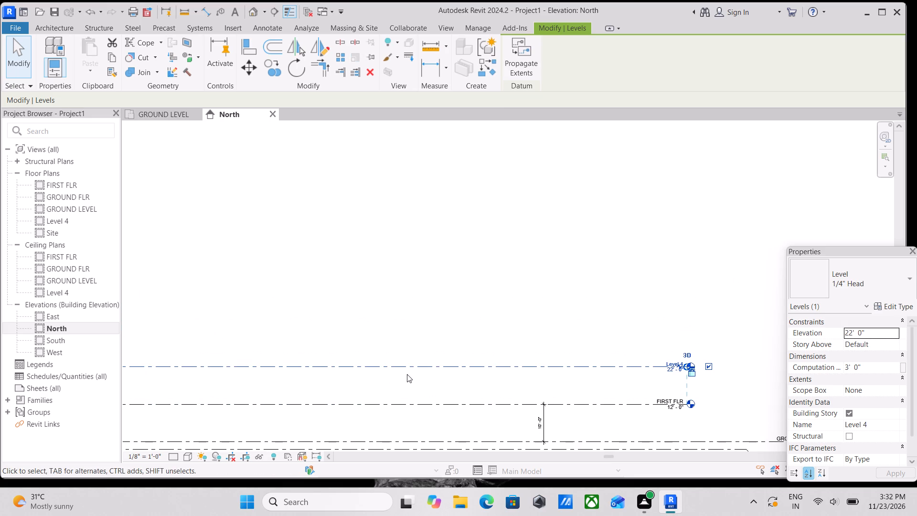
type("LL")
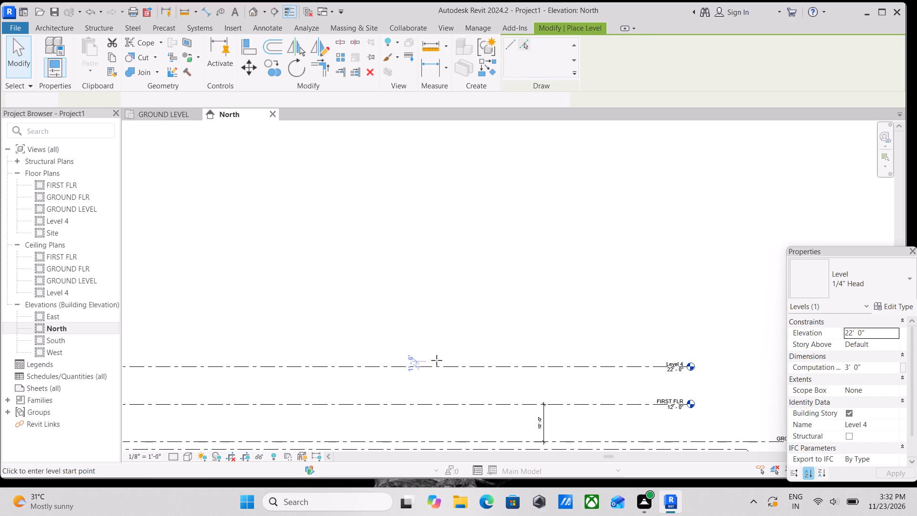
left_click(525, 49)
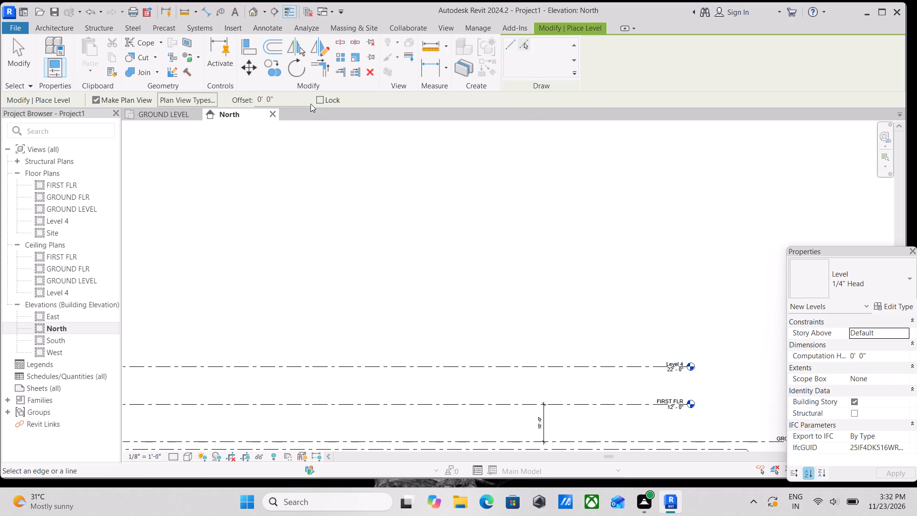
left_click_drag(278, 96, 232, 105)
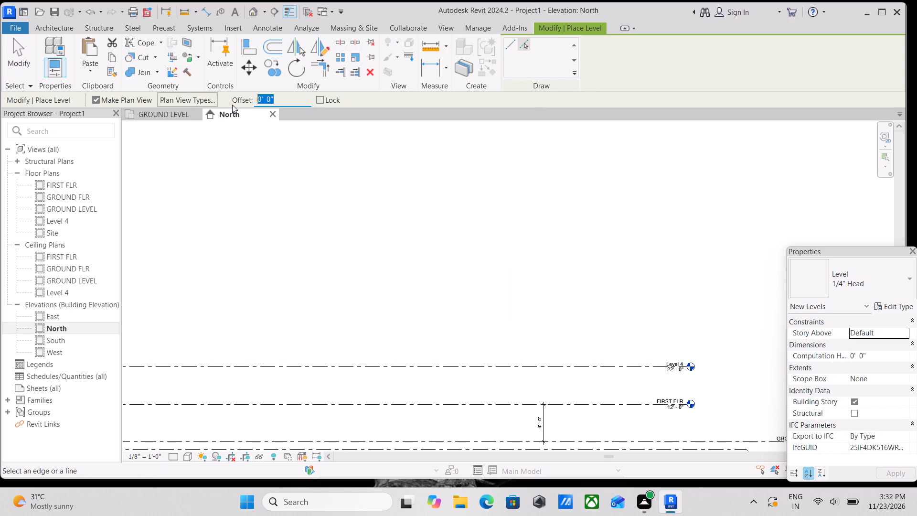
type("7'")
key("Return")
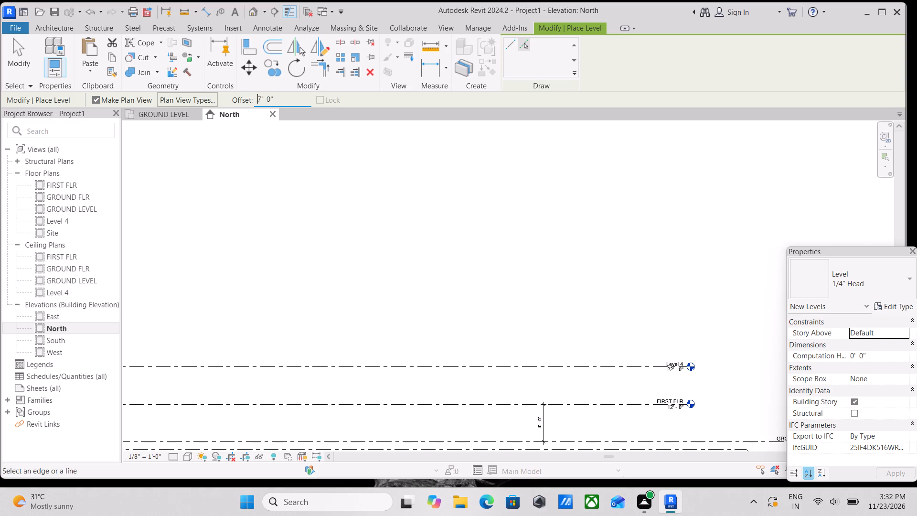
left_click(367, 362)
key("Escape")
key("Escape")
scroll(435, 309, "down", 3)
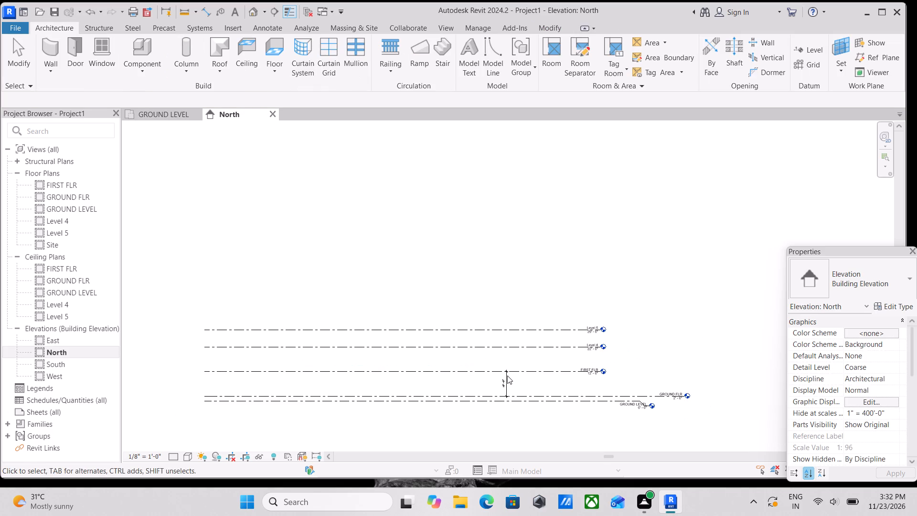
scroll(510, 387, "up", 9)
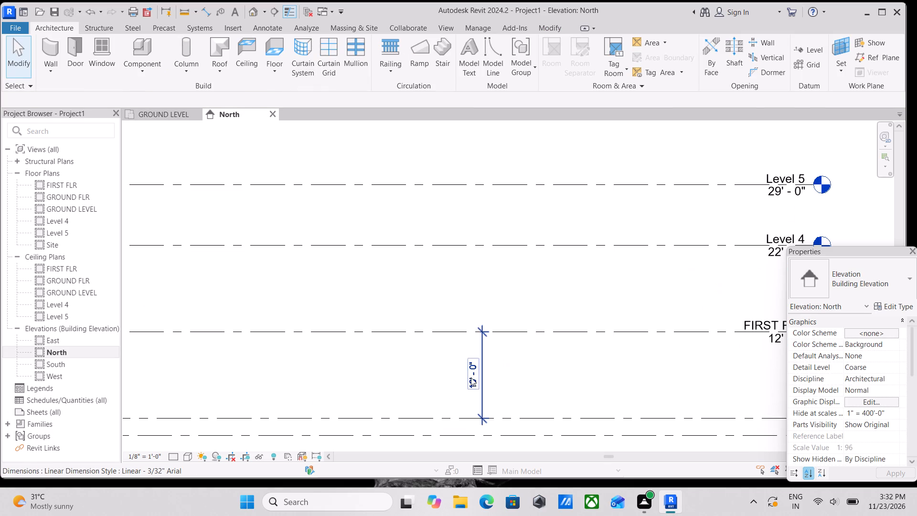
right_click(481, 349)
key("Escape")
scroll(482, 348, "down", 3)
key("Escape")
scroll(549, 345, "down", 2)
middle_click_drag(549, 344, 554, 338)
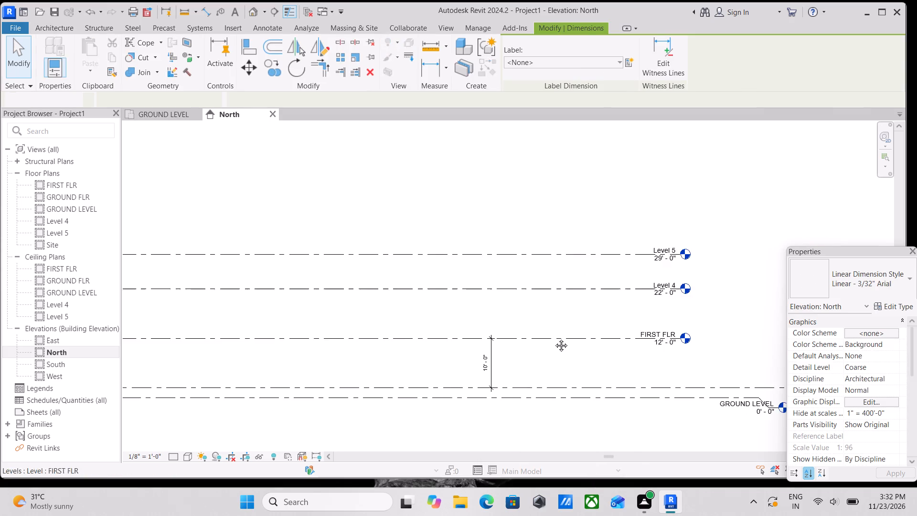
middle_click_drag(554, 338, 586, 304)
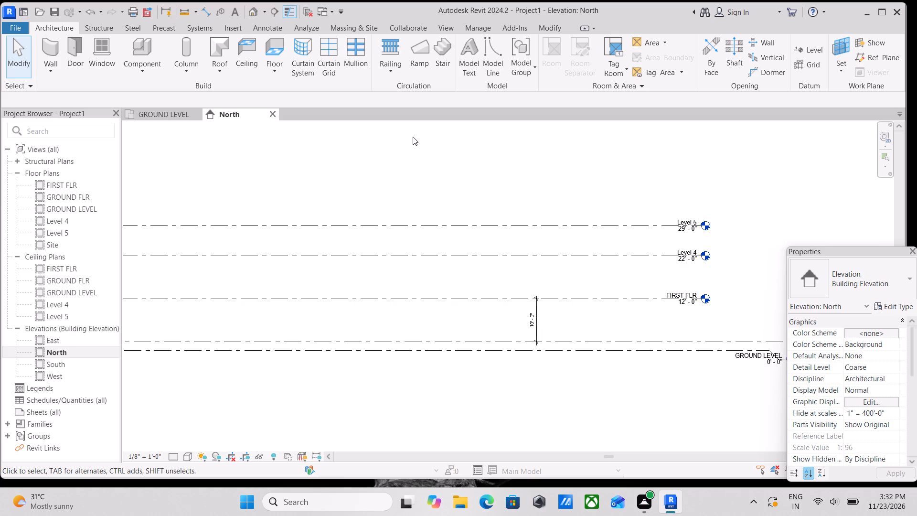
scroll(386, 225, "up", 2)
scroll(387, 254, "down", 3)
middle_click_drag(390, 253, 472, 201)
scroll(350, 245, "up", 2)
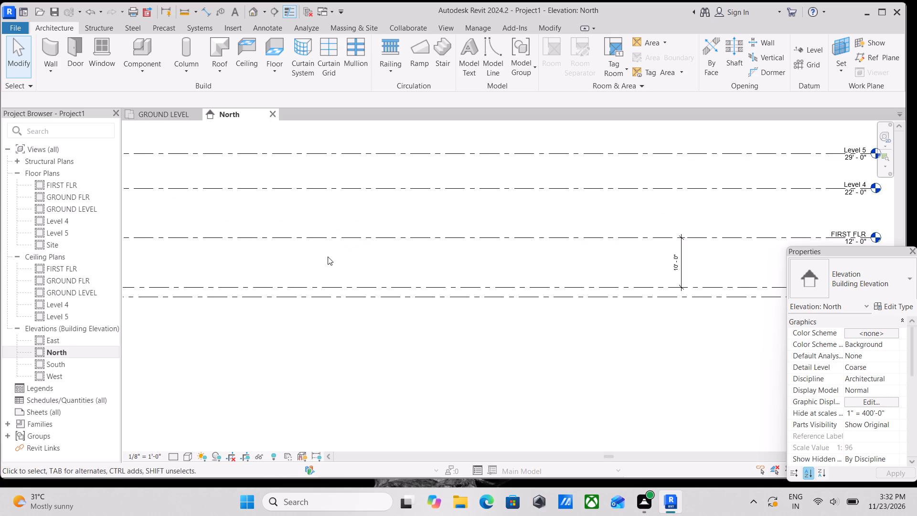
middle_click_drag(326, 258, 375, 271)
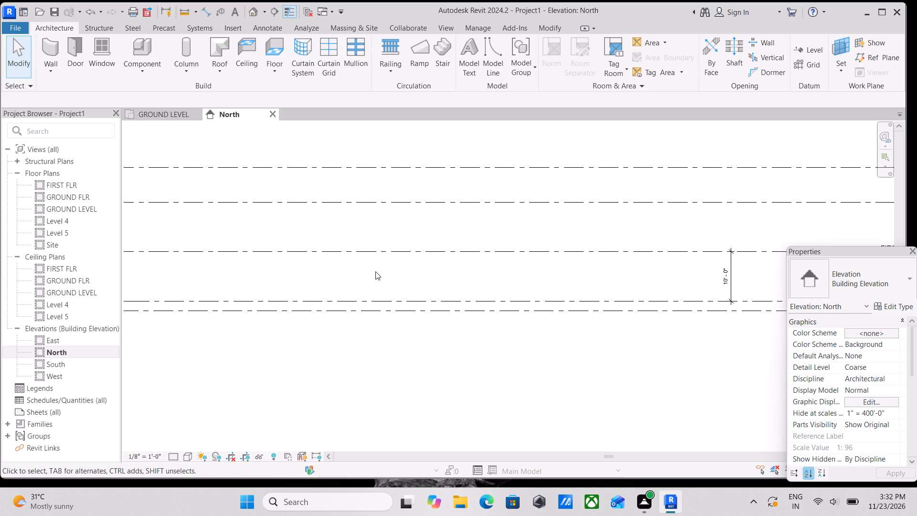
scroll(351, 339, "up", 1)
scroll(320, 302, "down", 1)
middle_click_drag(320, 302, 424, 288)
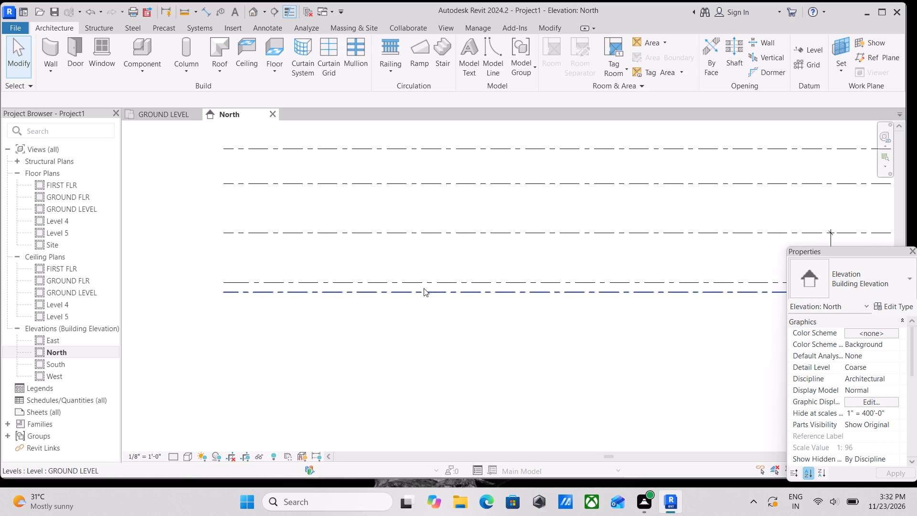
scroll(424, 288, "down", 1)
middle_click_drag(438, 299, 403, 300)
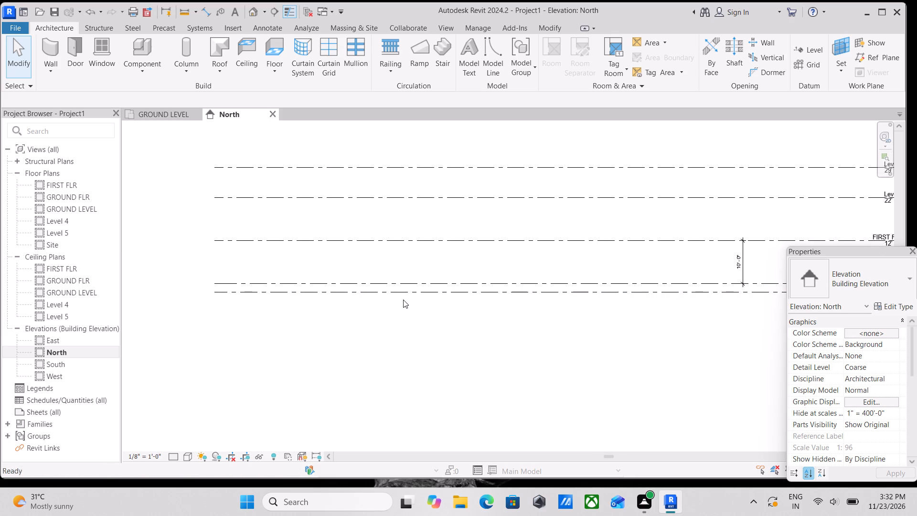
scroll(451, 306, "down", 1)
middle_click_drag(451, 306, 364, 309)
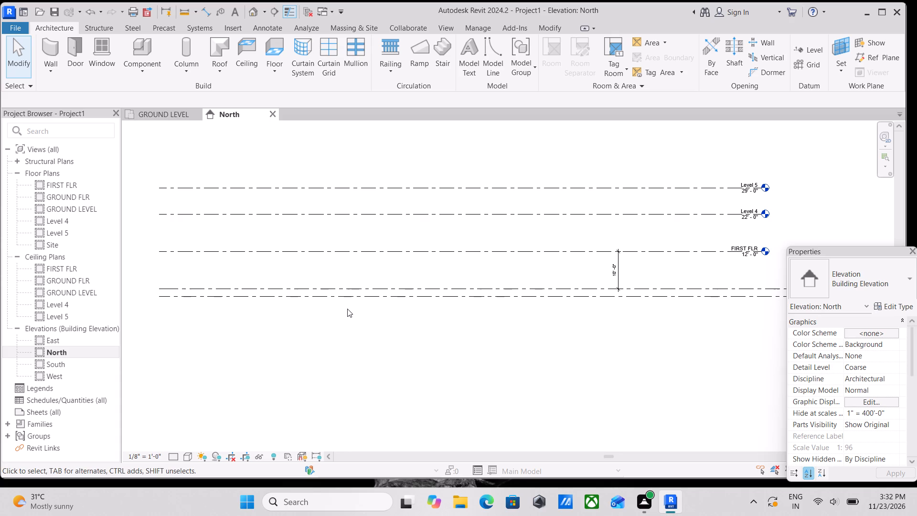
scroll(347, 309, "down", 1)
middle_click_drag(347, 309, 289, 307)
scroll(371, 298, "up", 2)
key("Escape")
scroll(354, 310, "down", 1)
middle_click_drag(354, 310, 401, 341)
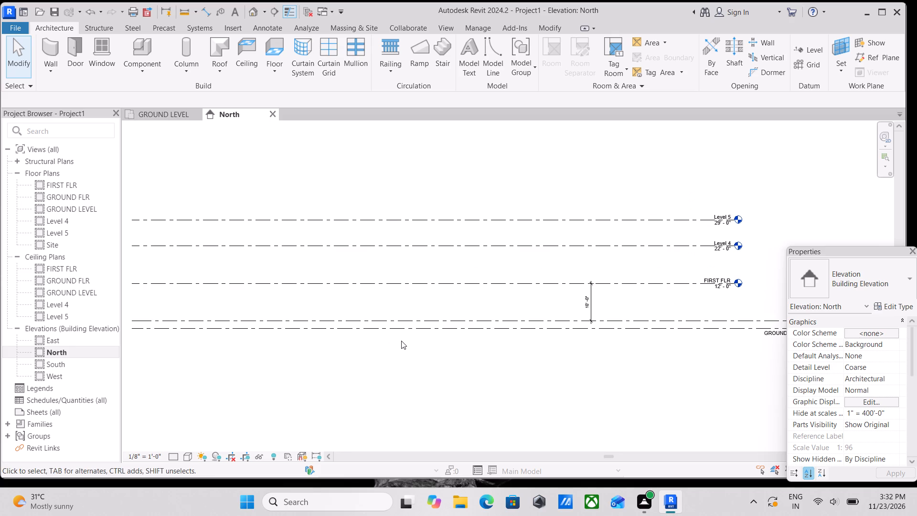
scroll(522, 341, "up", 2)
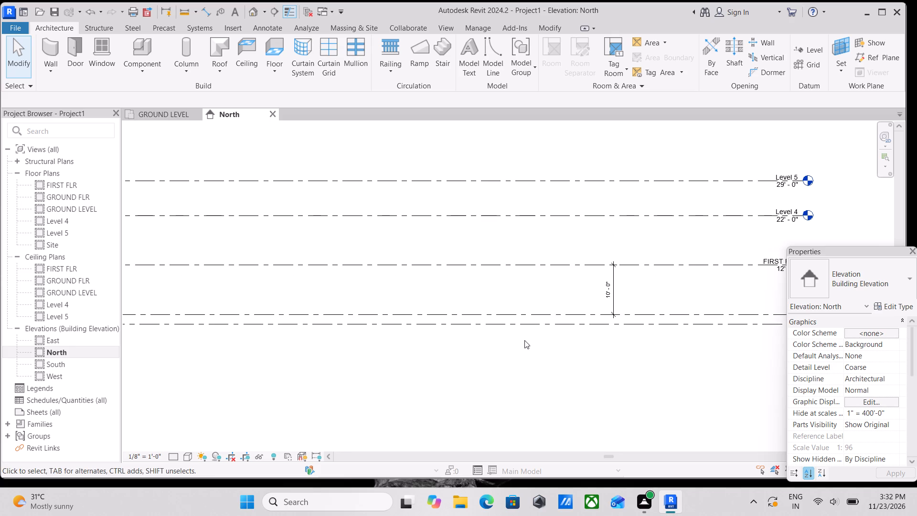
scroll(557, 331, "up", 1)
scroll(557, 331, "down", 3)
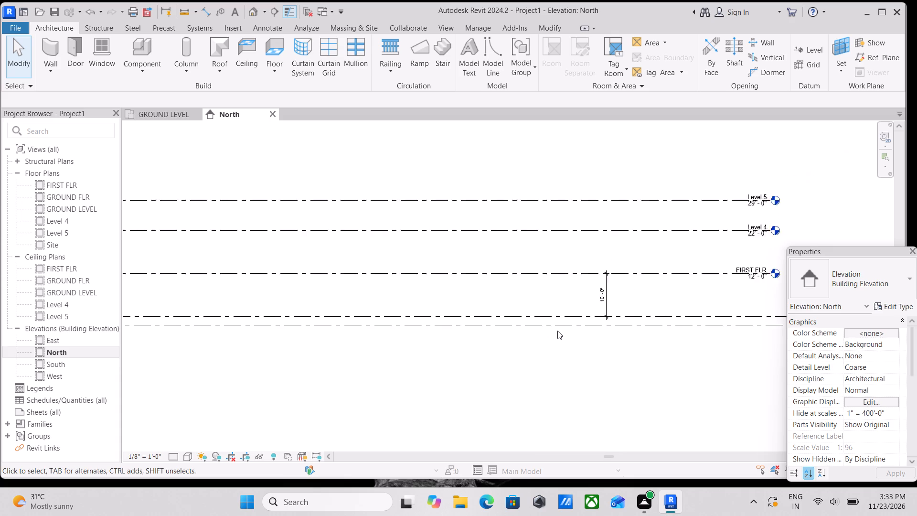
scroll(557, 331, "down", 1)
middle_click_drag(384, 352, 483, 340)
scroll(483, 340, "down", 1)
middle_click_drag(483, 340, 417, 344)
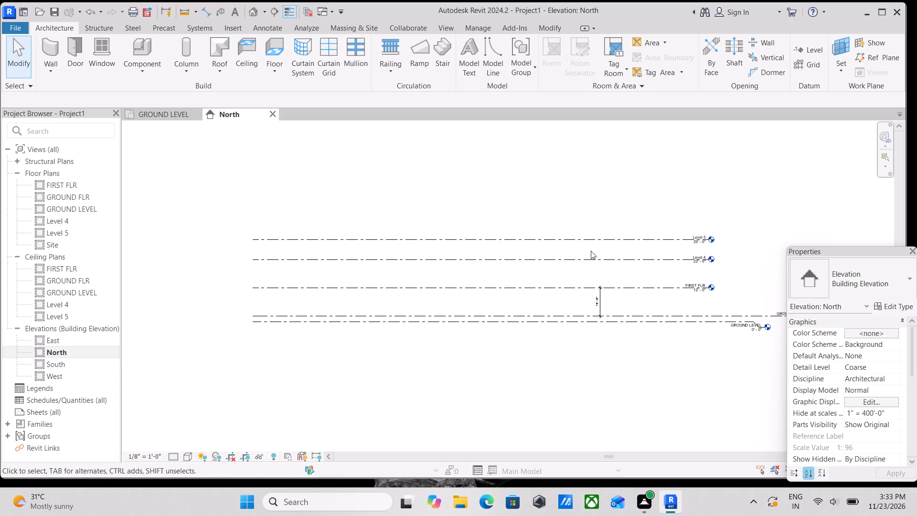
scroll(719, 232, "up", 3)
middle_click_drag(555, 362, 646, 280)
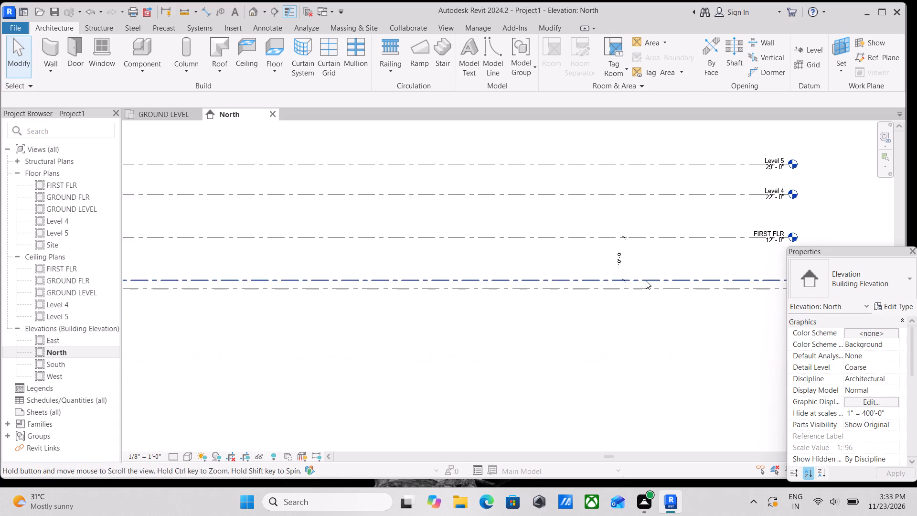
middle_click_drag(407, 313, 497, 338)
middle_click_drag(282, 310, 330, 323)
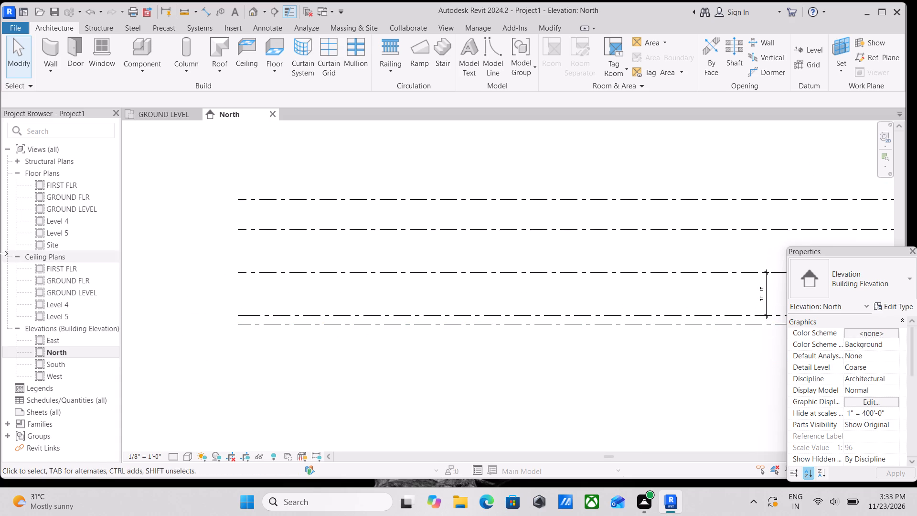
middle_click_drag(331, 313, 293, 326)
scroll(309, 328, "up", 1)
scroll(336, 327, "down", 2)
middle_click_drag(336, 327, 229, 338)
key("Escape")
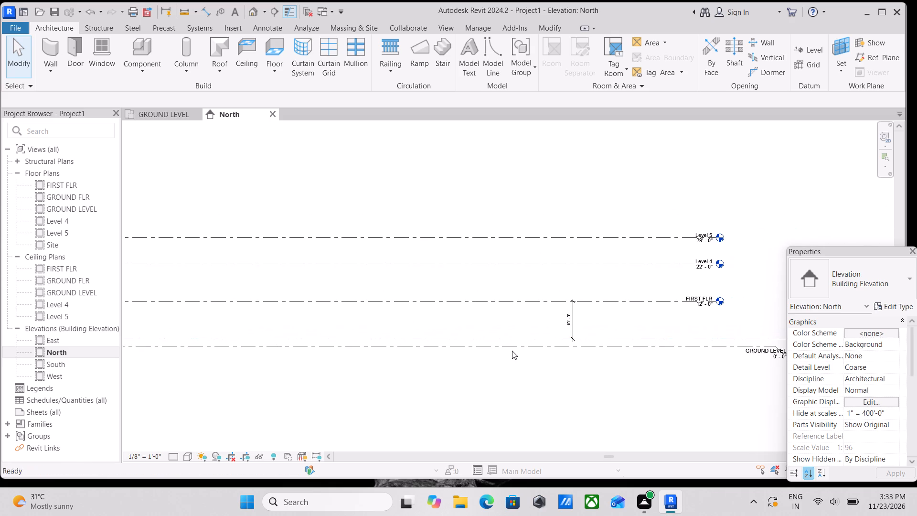
Delete the aligned dimension between the GROUND FLR and FIRST FLR level lines.
scroll(587, 306, "up", 9)
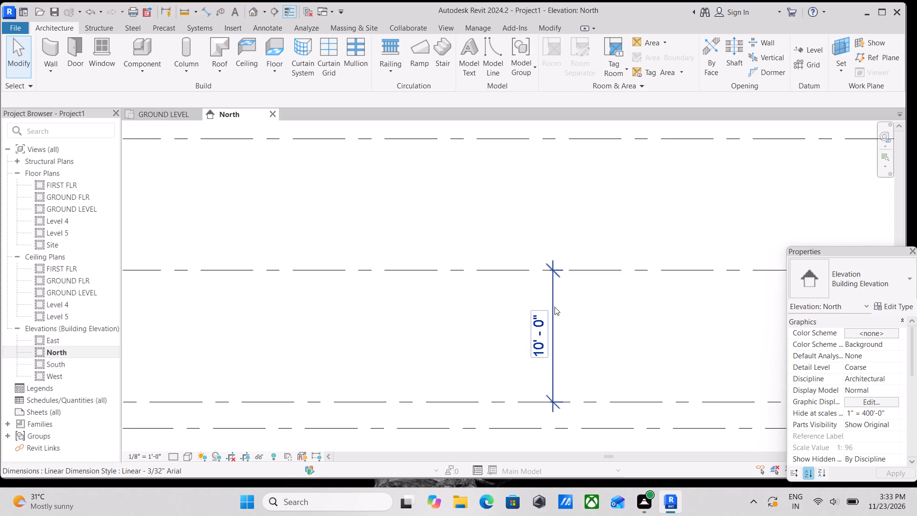
left_click(554, 307)
right_click(554, 307)
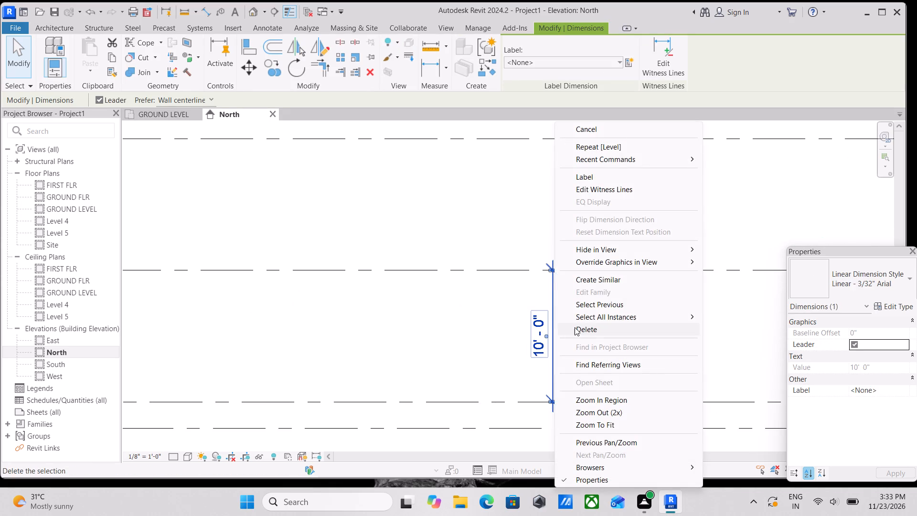
left_click(575, 327)
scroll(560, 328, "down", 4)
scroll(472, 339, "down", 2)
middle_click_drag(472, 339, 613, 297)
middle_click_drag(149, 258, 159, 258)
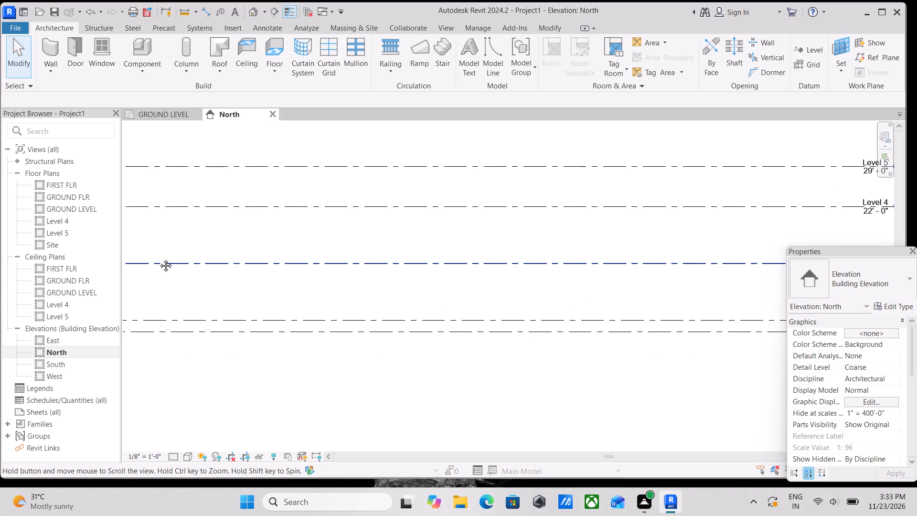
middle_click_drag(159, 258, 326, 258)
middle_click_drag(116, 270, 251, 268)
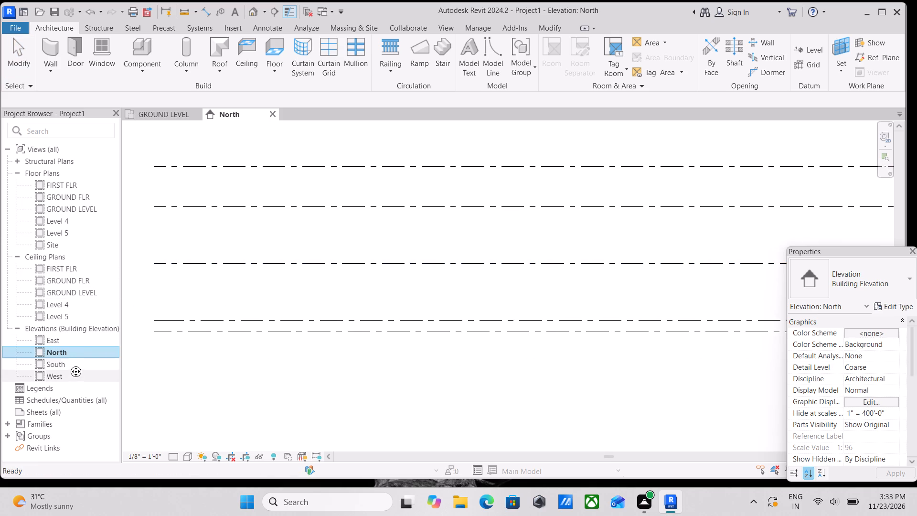
Examine the level lines, their names and heads across the North elevation.
scroll(75, 373, "up", 2)
scroll(332, 205, "down", 2)
scroll(110, 247, "up", 2)
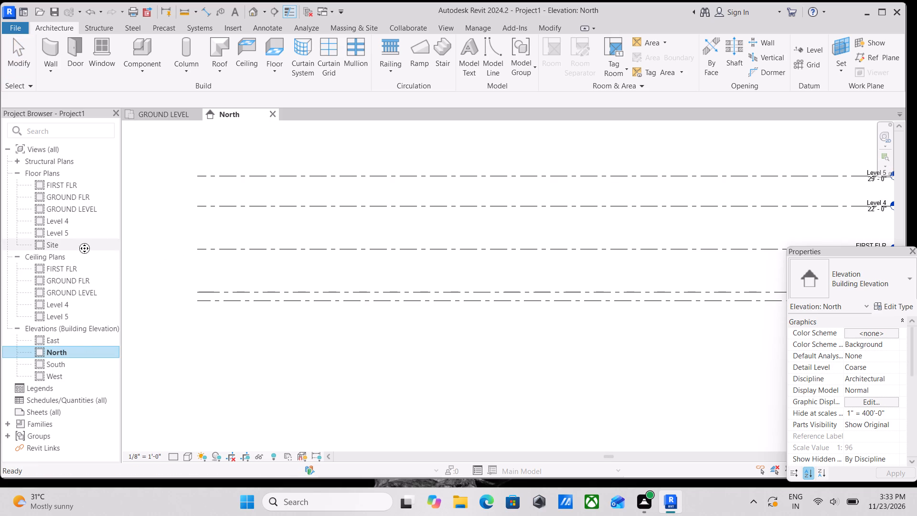
scroll(345, 222, "up", 2)
scroll(400, 241, "up", 1)
middle_click_drag(400, 241, 340, 280)
scroll(493, 267, "down", 2)
middle_click_drag(493, 267, 465, 288)
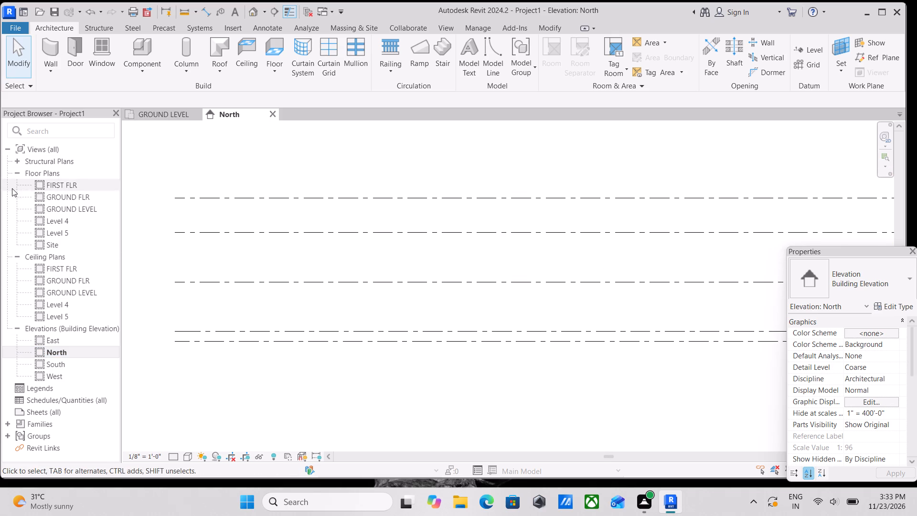
scroll(104, 233, "down", 2)
scroll(390, 320, "down", 3)
middle_click_drag(390, 320, 209, 324)
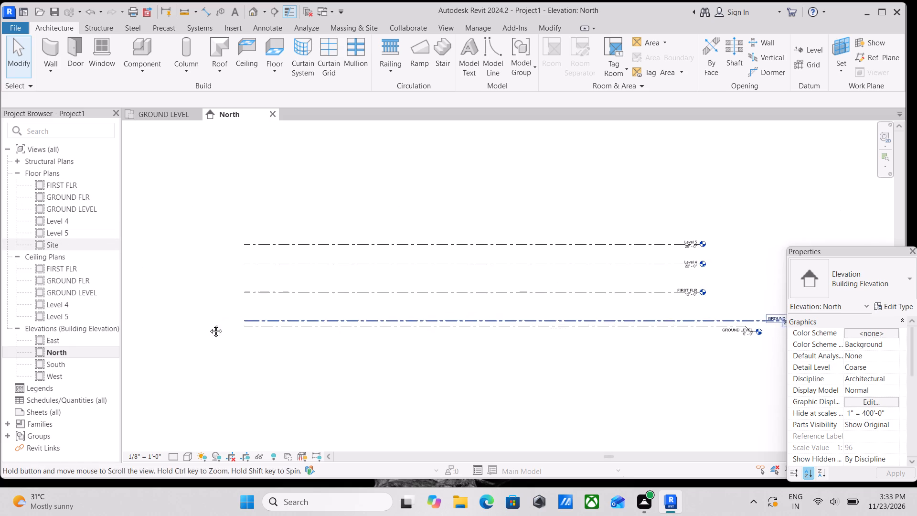
middle_click_drag(209, 324, 193, 324)
scroll(505, 338, "up", 5)
middle_click_drag(254, 260, 432, 238)
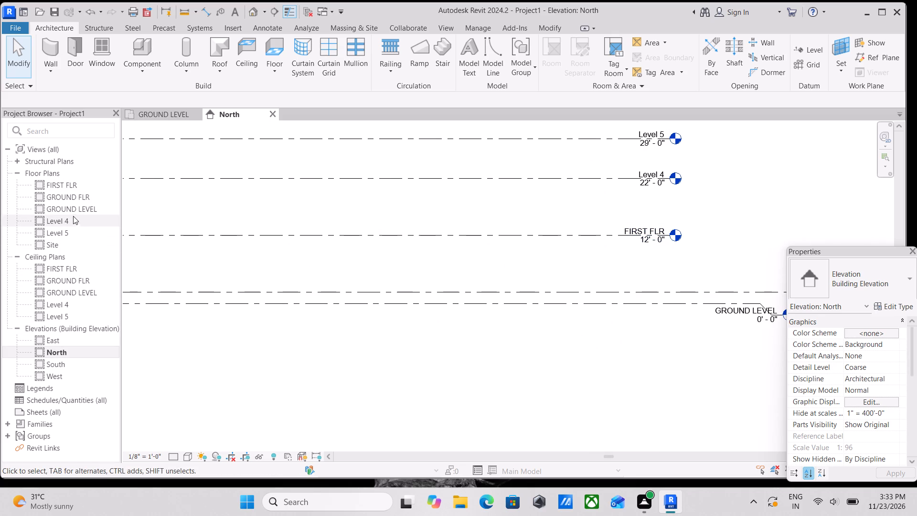
Open the GROUND LEVEL floor plan view.
double_click(62, 204)
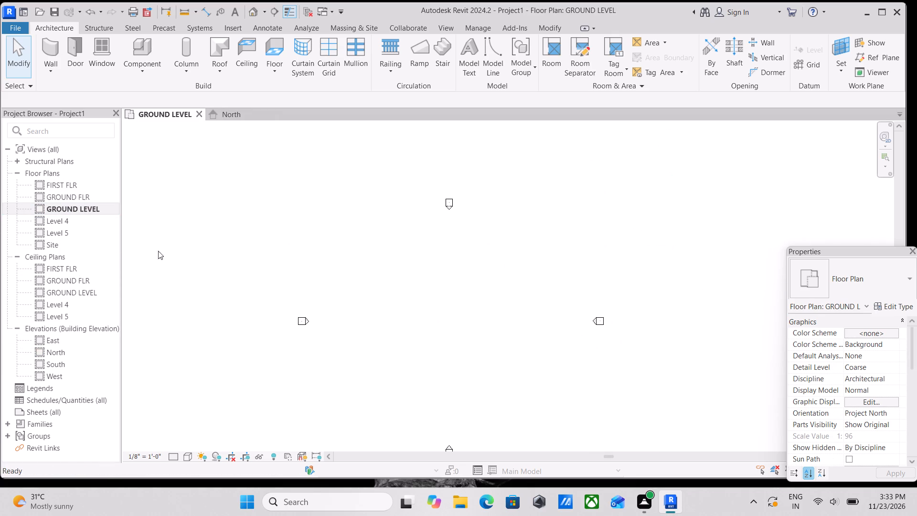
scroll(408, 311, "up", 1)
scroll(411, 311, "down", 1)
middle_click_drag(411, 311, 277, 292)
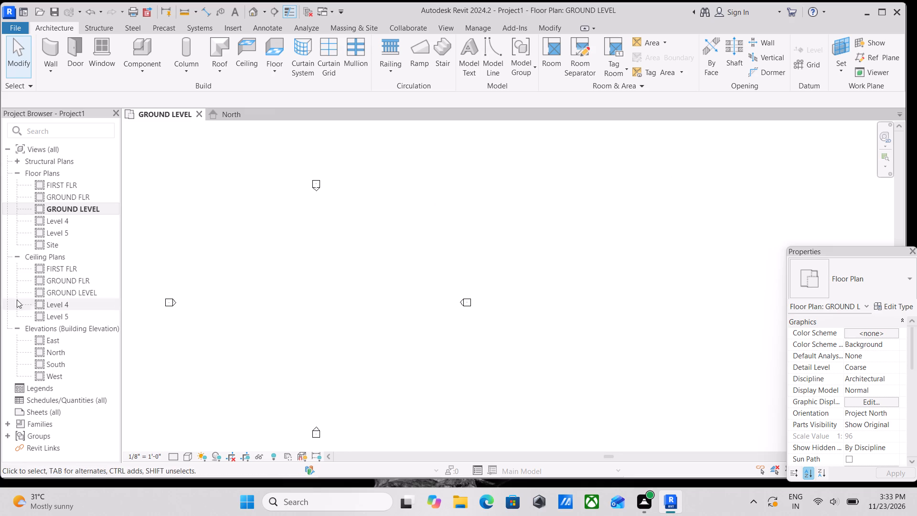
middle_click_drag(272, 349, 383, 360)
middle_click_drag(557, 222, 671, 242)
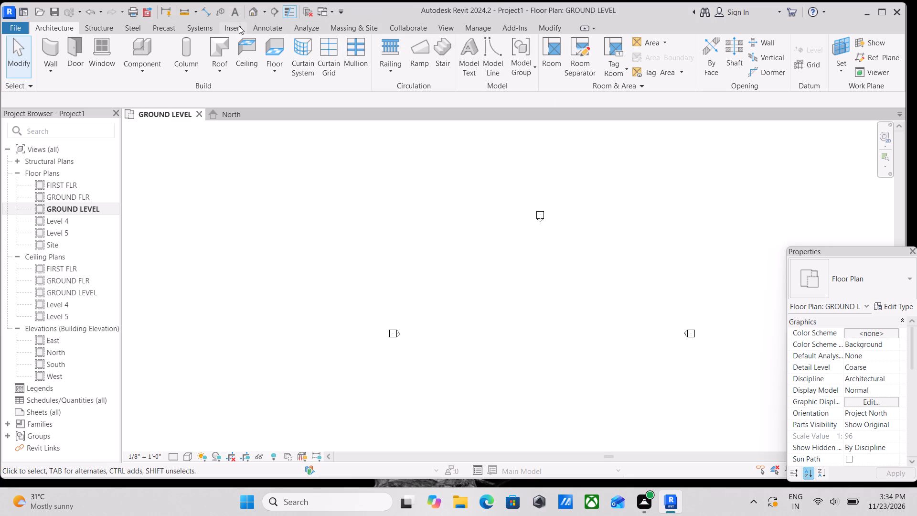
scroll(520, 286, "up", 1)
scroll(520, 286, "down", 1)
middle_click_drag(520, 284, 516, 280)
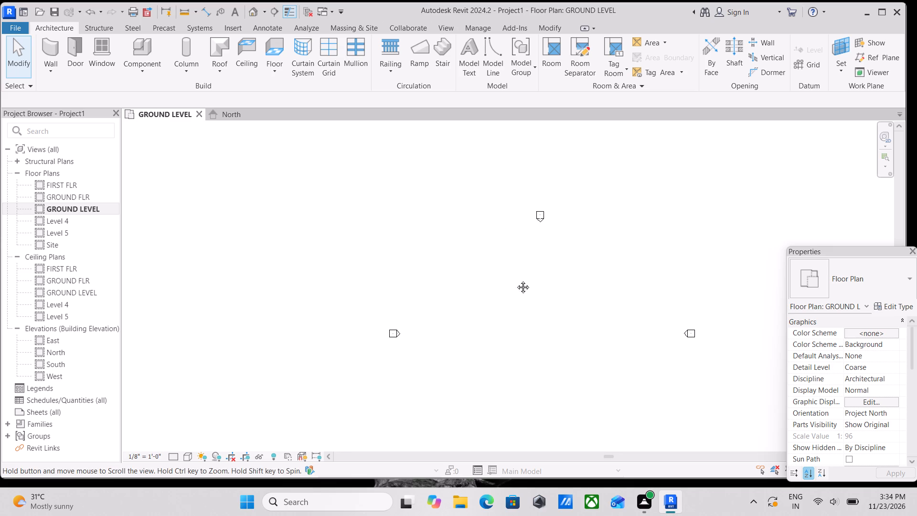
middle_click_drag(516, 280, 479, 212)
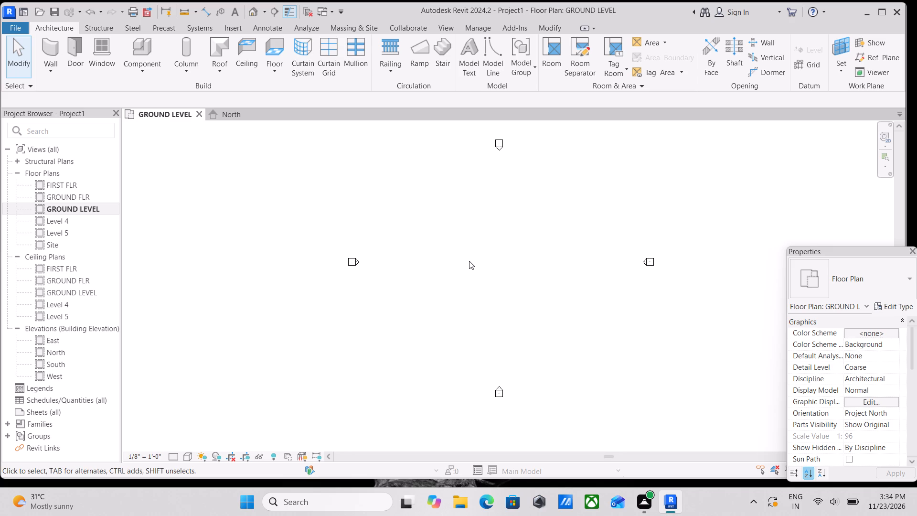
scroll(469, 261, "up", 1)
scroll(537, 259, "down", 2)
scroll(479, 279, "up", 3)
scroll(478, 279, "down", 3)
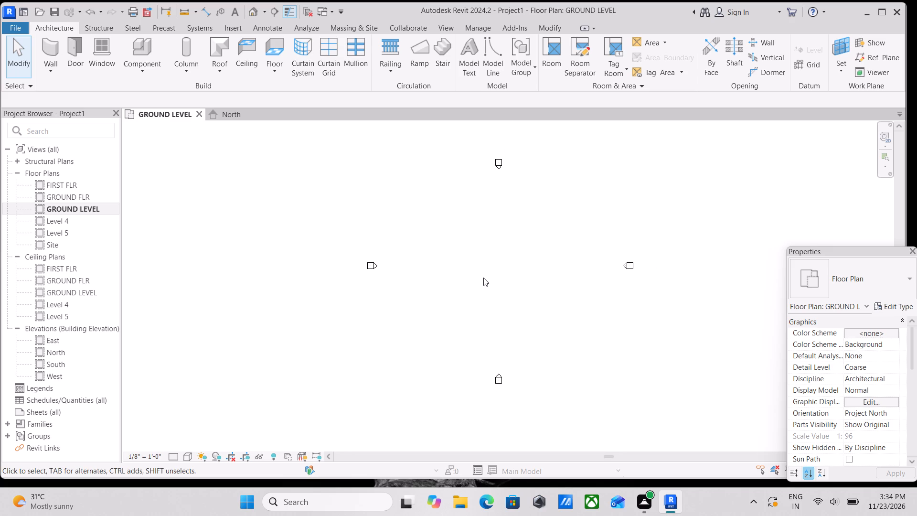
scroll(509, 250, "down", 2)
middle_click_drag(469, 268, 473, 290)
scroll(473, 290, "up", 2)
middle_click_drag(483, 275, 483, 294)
Start Import Image for the GROUND LEVEL floor plan and look for the image file in Documents, This PC, Favorites and Desktop.
left_click(230, 26)
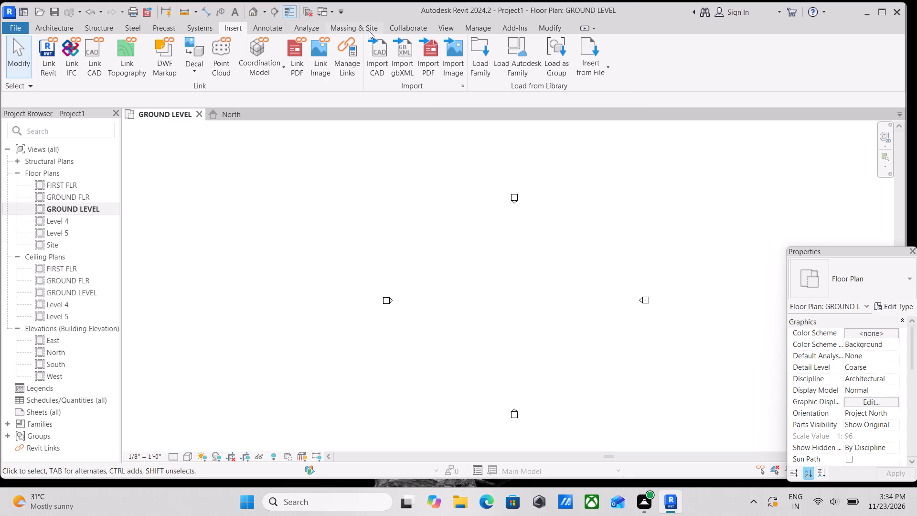
left_click(446, 59)
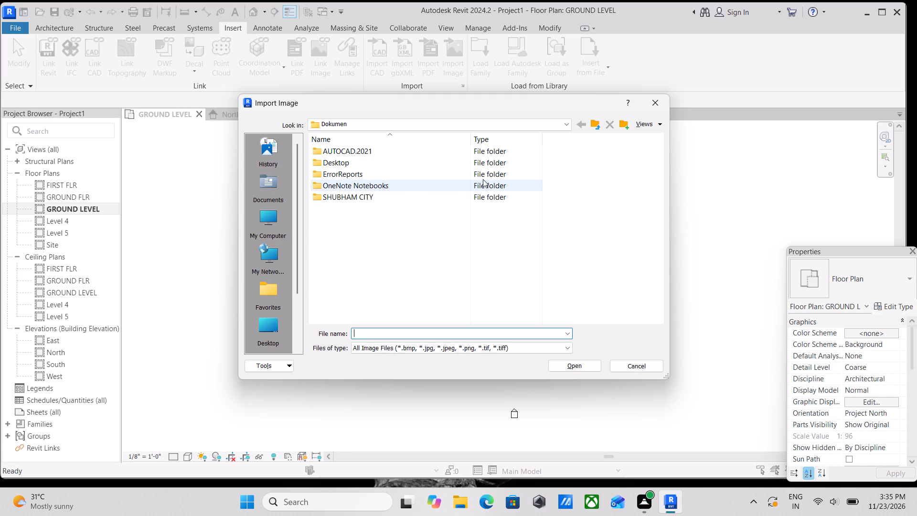
left_click(282, 182)
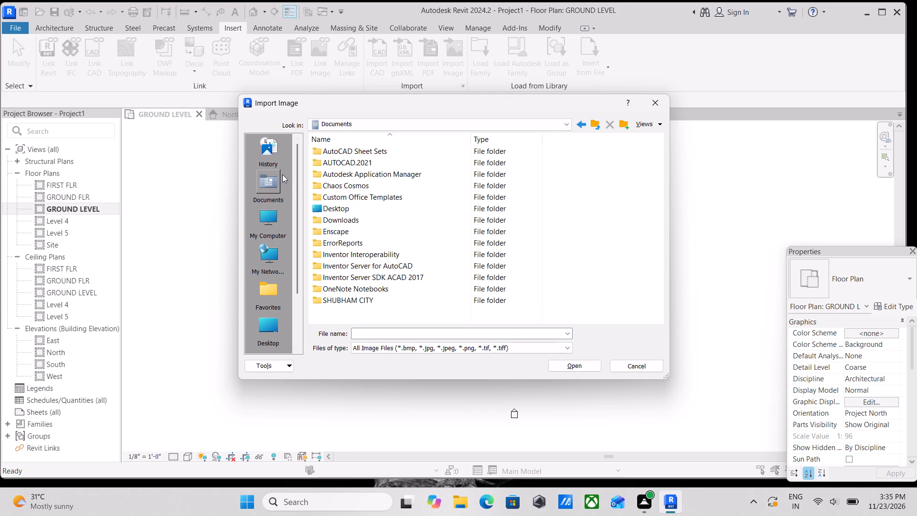
scroll(370, 283, "down", 2)
left_click(269, 180)
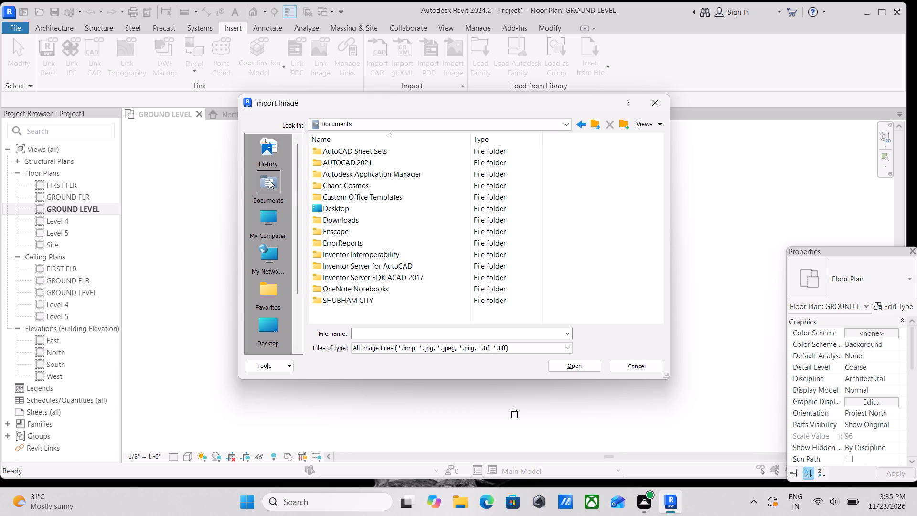
scroll(273, 202, "down", 2)
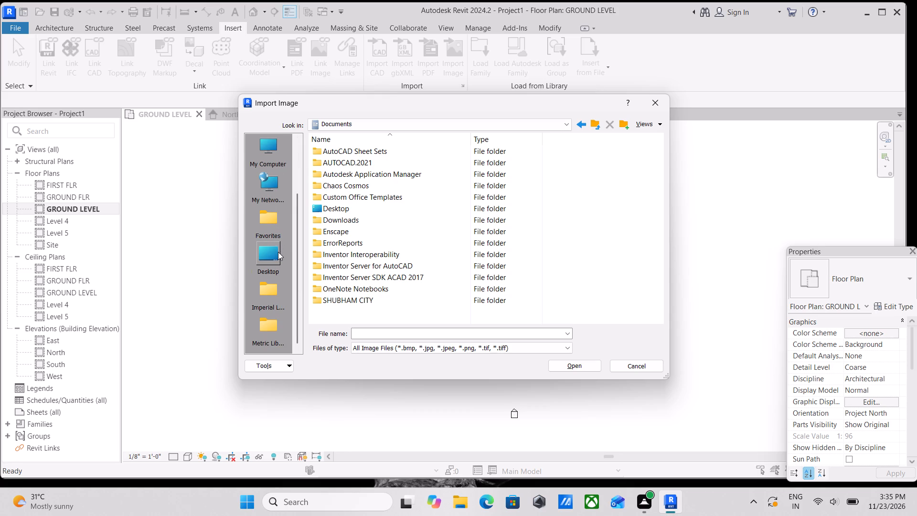
scroll(278, 251, "down", 1)
scroll(274, 180, "up", 2)
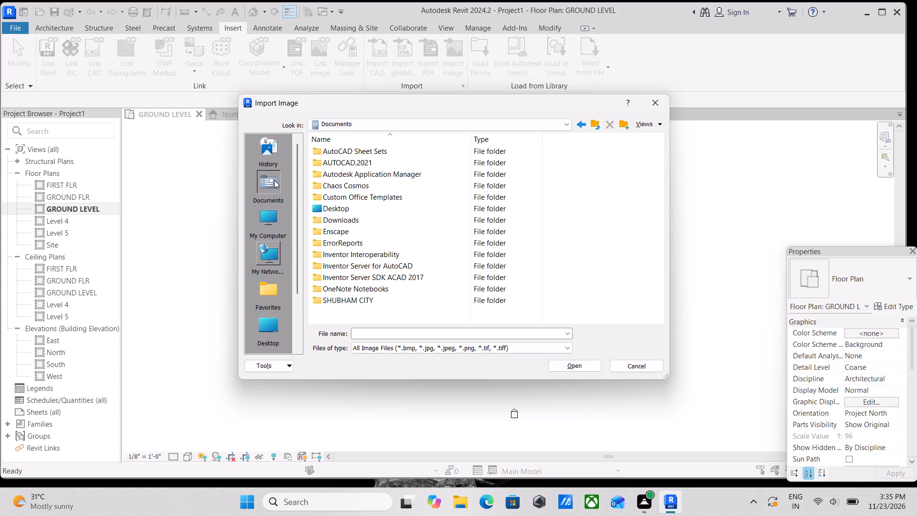
scroll(274, 180, "up", 1)
double_click(274, 180)
left_click(267, 219)
left_click(267, 219)
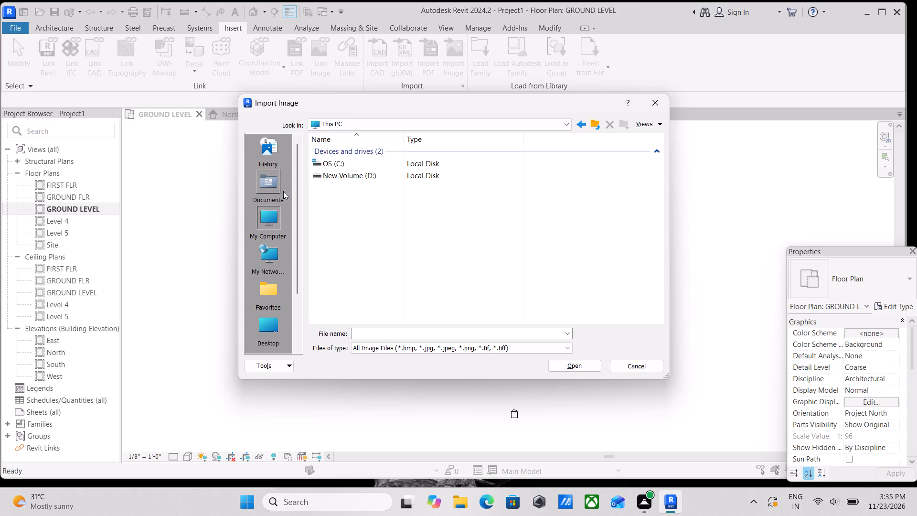
double_click(275, 245)
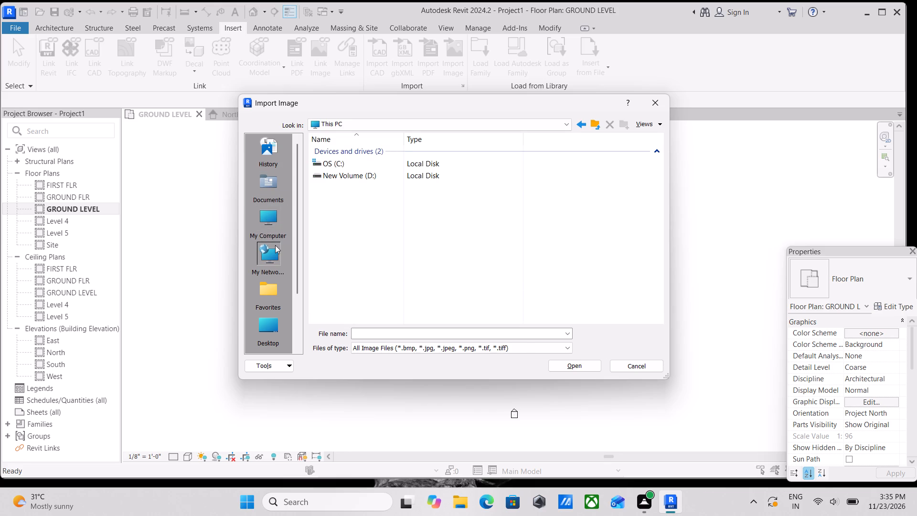
scroll(275, 259, "down", 2)
double_click(274, 260)
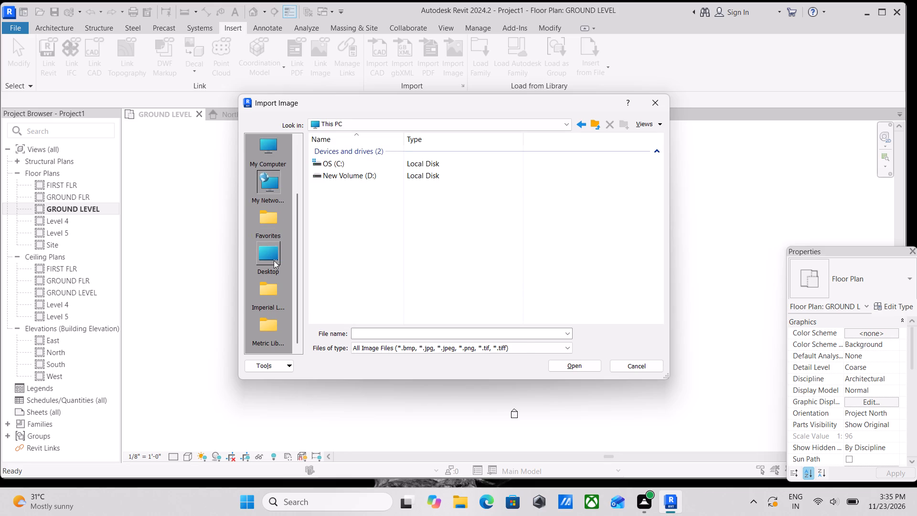
double_click(274, 288)
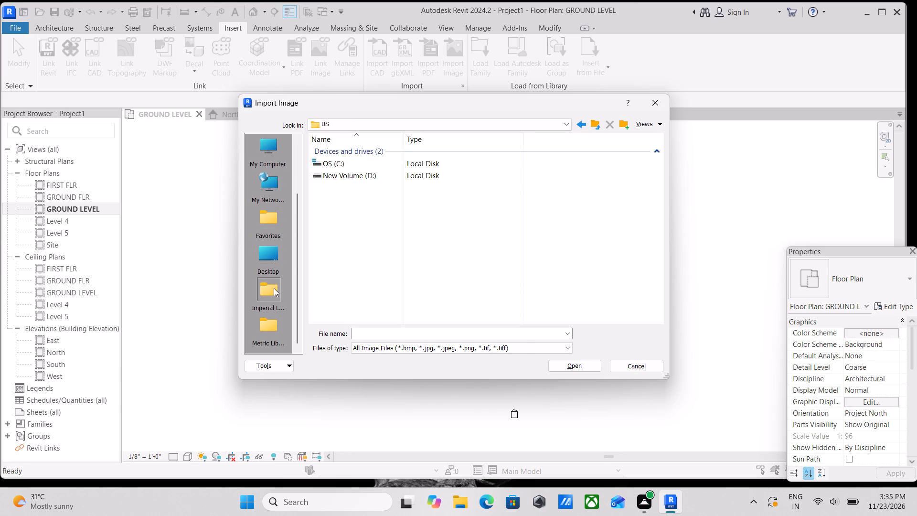
double_click(276, 248)
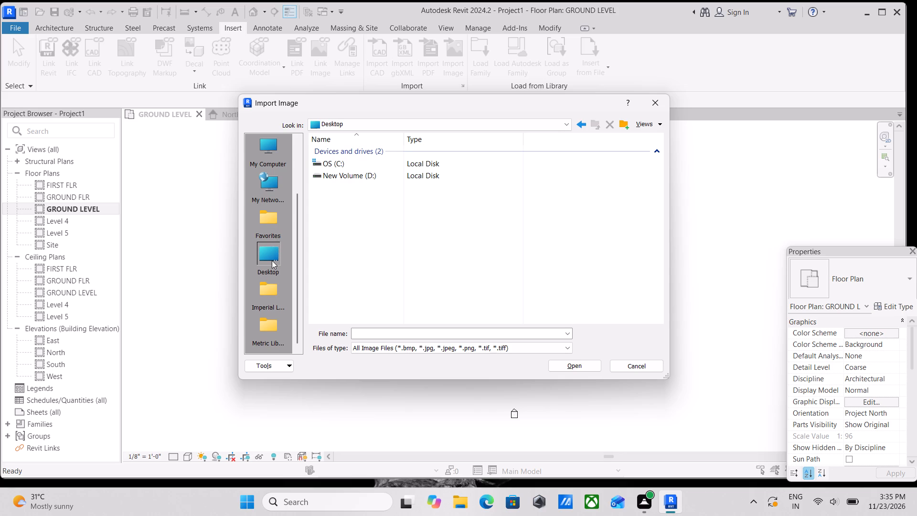
scroll(272, 260, "down", 2)
double_click(272, 258)
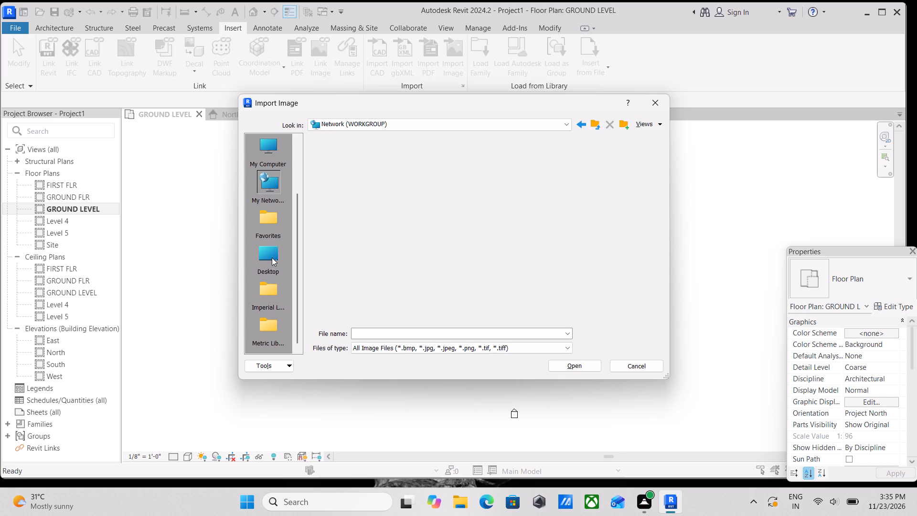
left_click(265, 211)
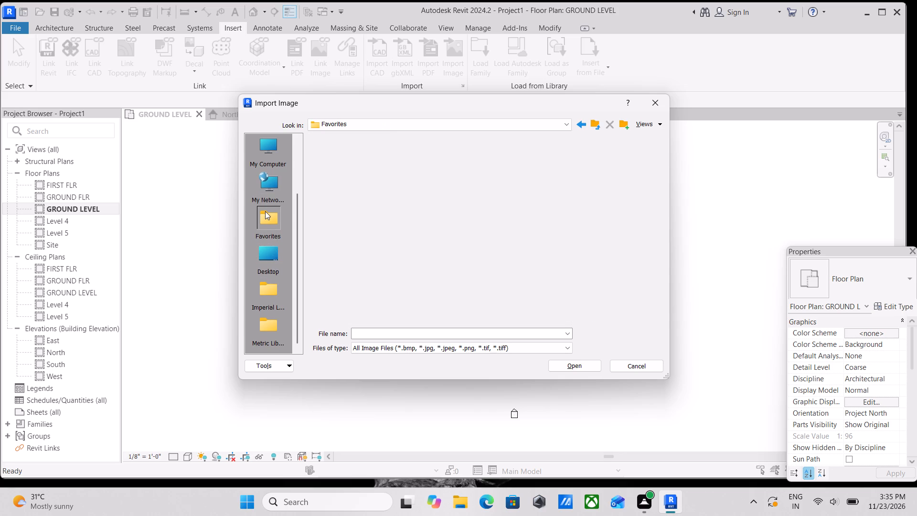
scroll(265, 211, "up", 3)
double_click(266, 217)
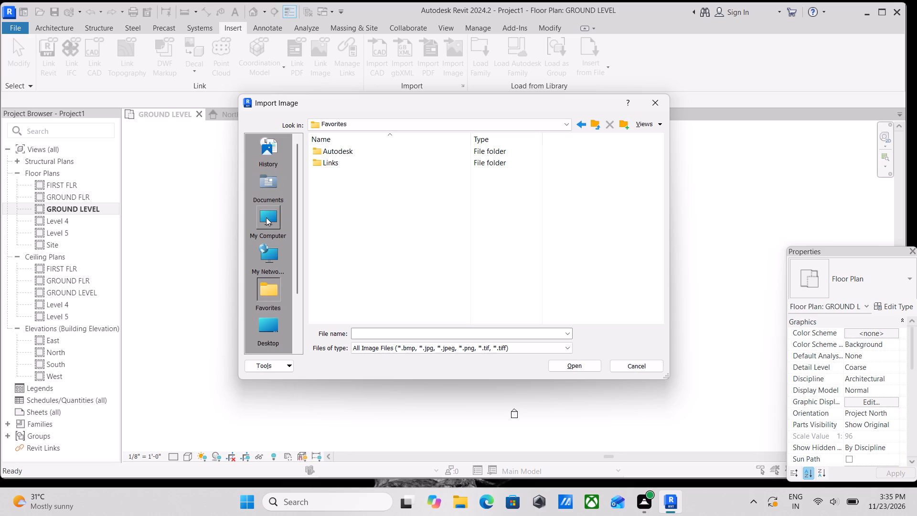
double_click(270, 258)
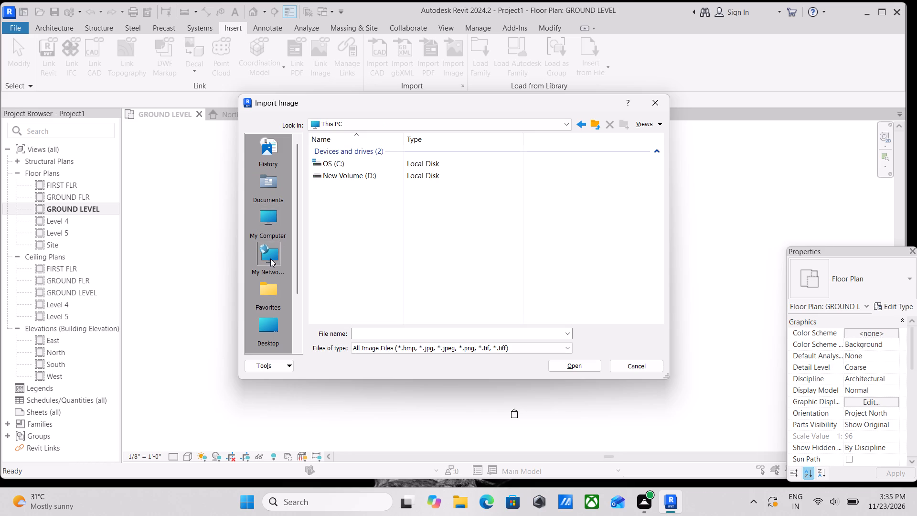
double_click(271, 289)
scroll(271, 289, "down", 2)
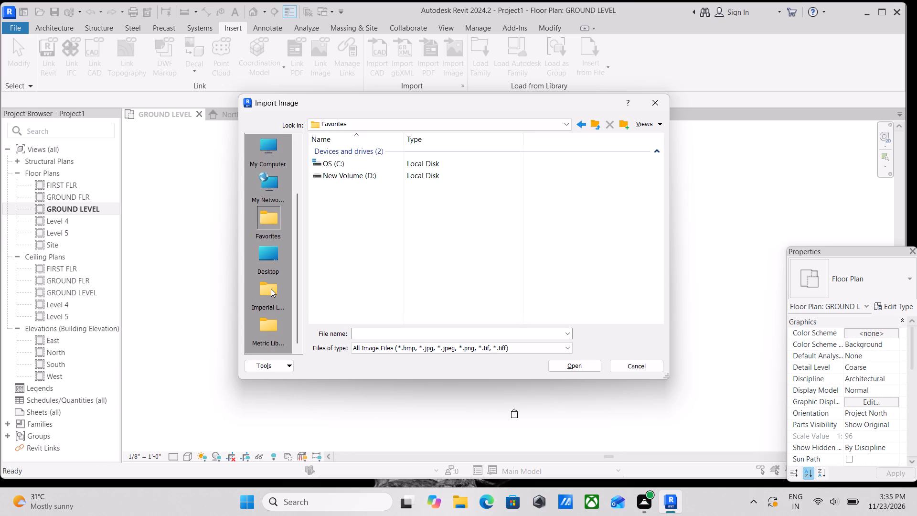
scroll(271, 289, "down", 1)
double_click(270, 255)
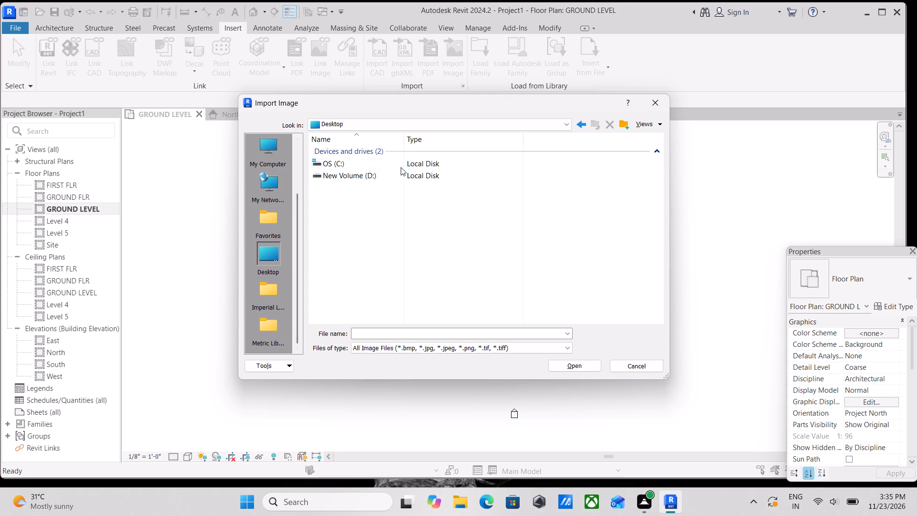
scroll(323, 180, "up", 2)
scroll(261, 173, "up", 5)
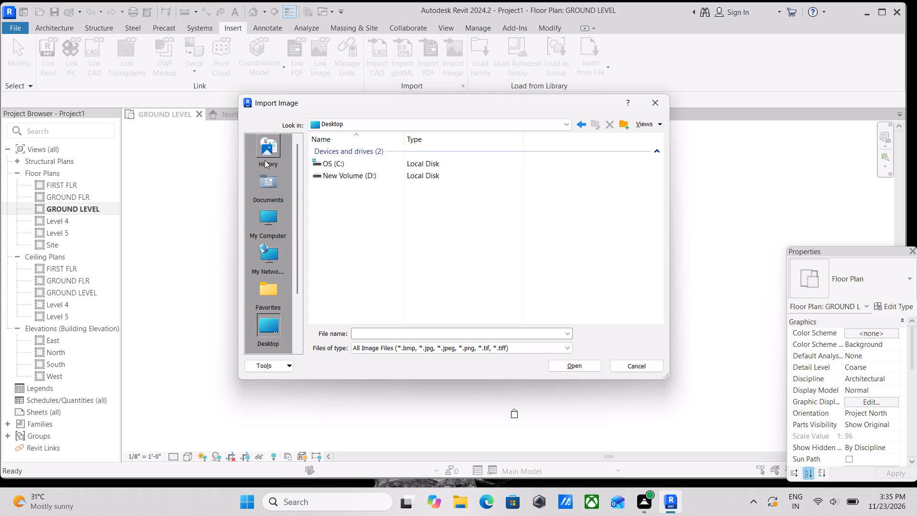
Import "WhatsApp Image 2026-11-23 at 3.24.19 PM.jpeg" from Downloads and place it in the middle of the four elevation markers.
double_click(268, 180)
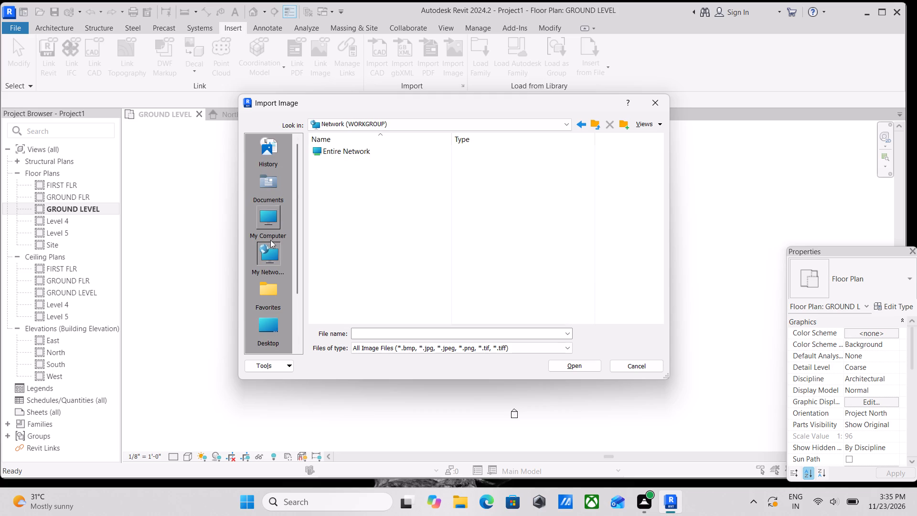
scroll(270, 255, "down", 3)
double_click(270, 255)
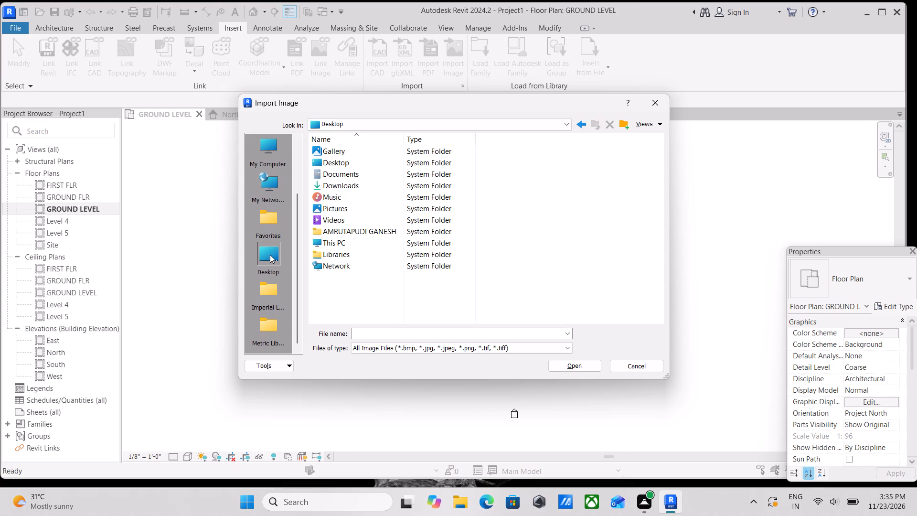
double_click(372, 181)
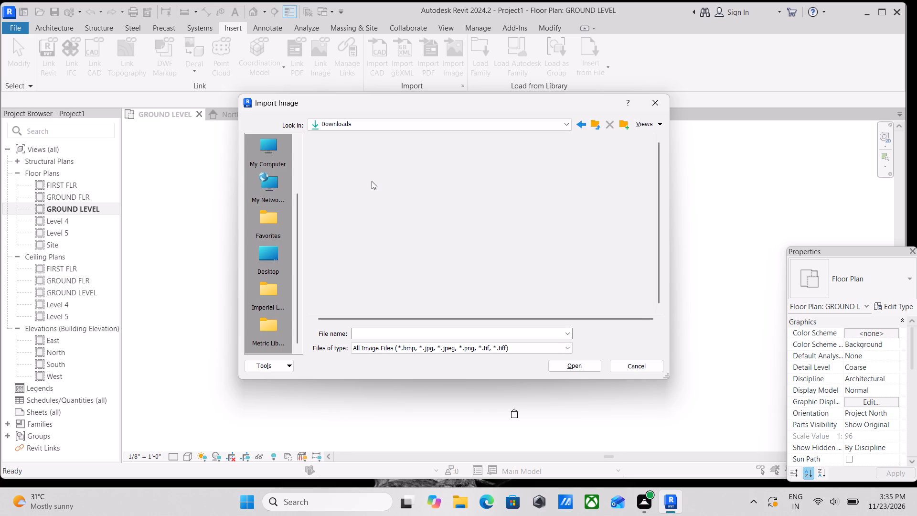
left_click(352, 161)
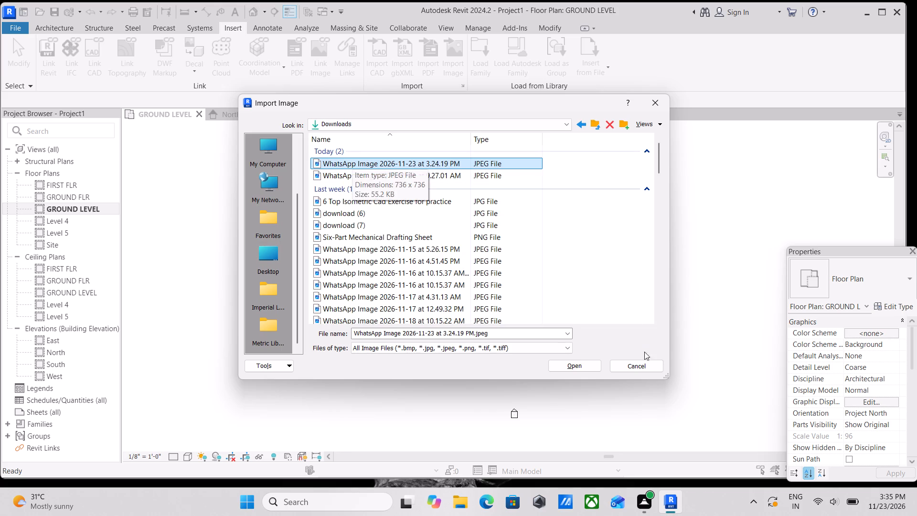
left_click(564, 363)
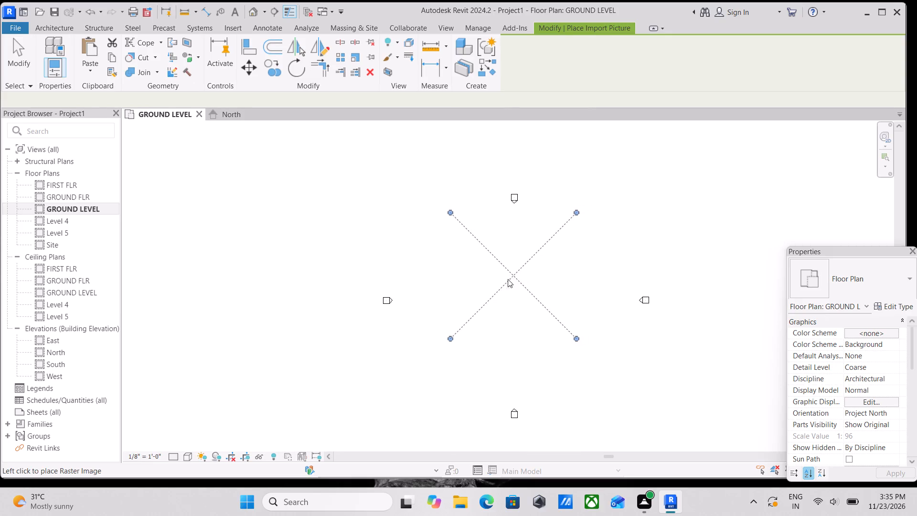
scroll(506, 280, "up", 2)
left_click(502, 314)
Examine the placed image's house render and its ground and first floor plans, including the room layout and dimensions.
scroll(503, 314, "up", 3)
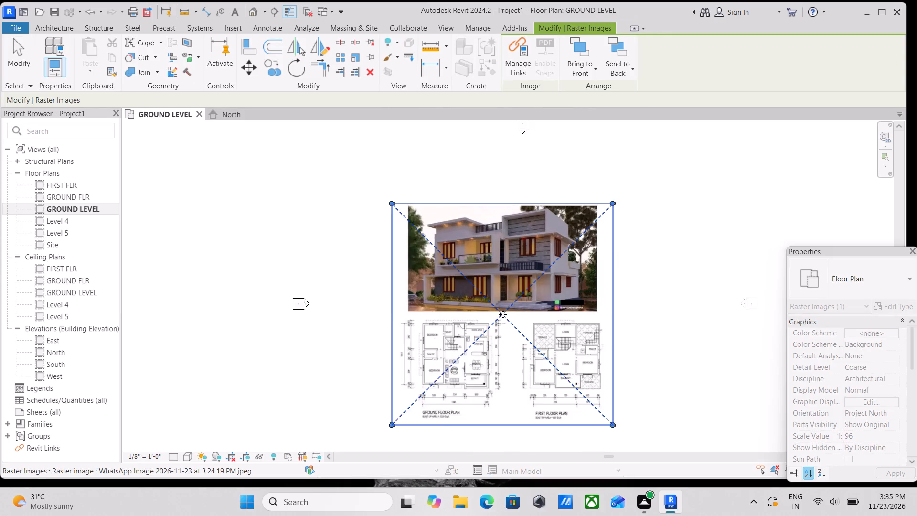
middle_click_drag(497, 338, 499, 272)
scroll(465, 293, "up", 2)
middle_click_drag(465, 293, 469, 312)
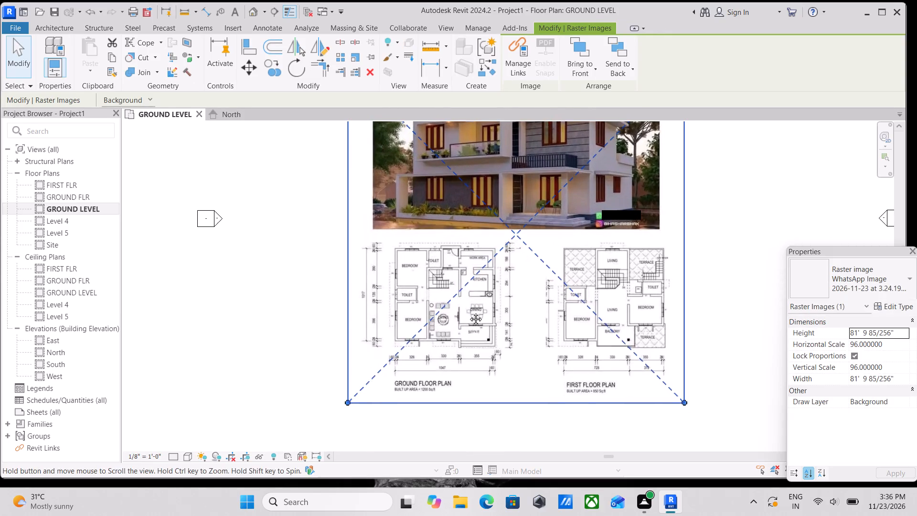
middle_click_drag(469, 312, 476, 350)
middle_click_drag(433, 301, 443, 325)
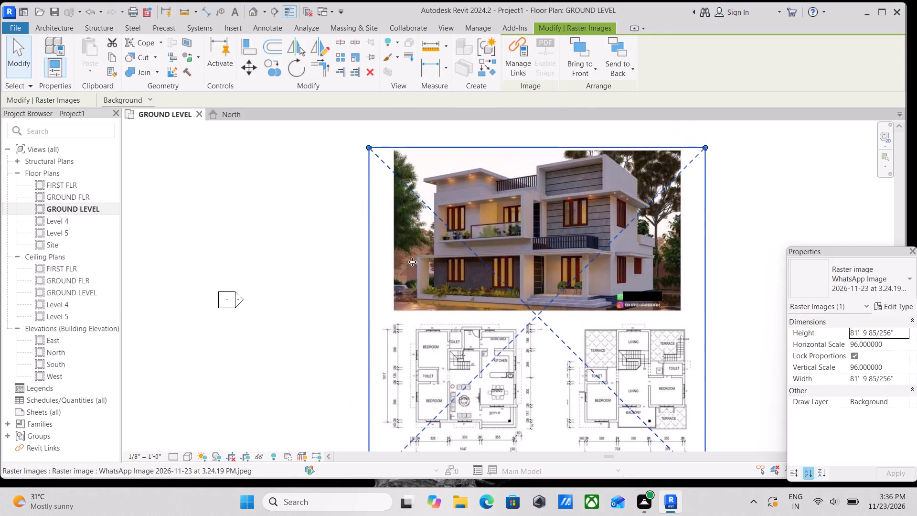
middle_click_drag(410, 257, 423, 312)
scroll(383, 192, "up", 4)
middle_click_drag(377, 213, 357, 211)
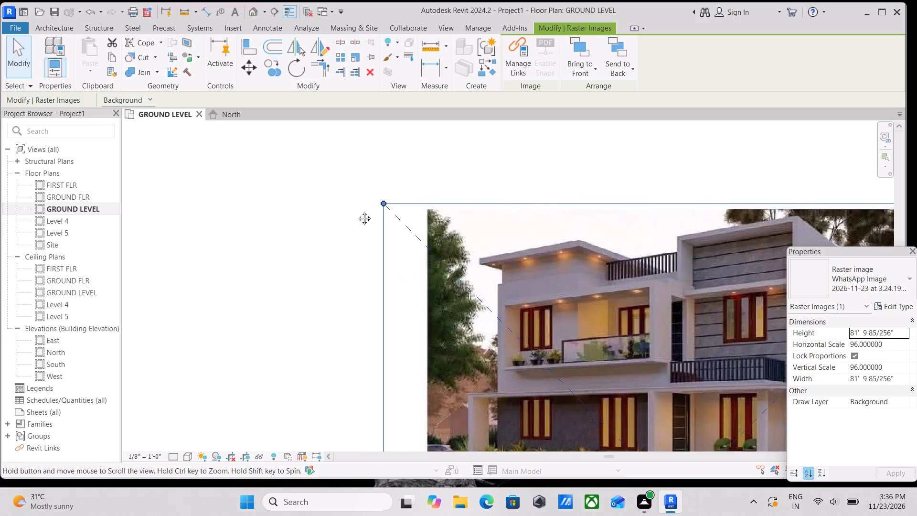
middle_click_drag(357, 211, 347, 210)
scroll(365, 198, "down", 1)
middle_click_drag(365, 198, 329, 178)
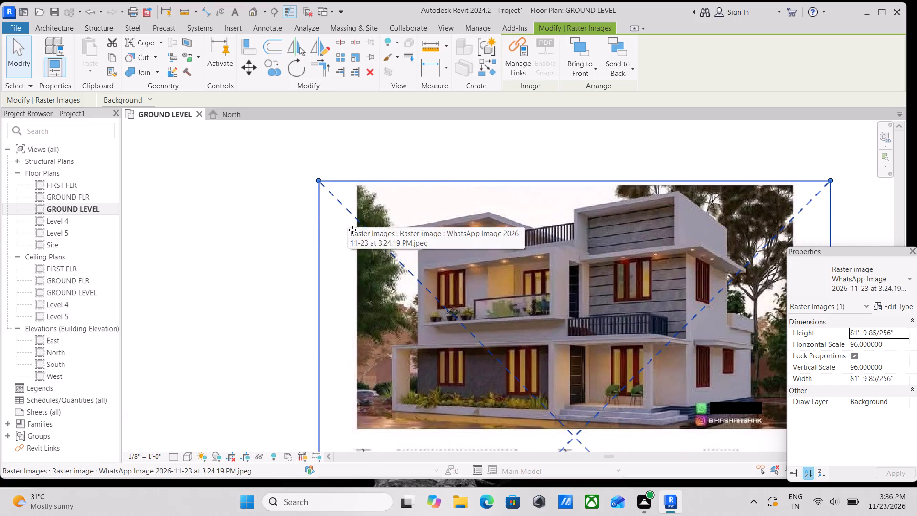
middle_click_drag(352, 230, 369, 217)
middle_click_drag(396, 232, 404, 215)
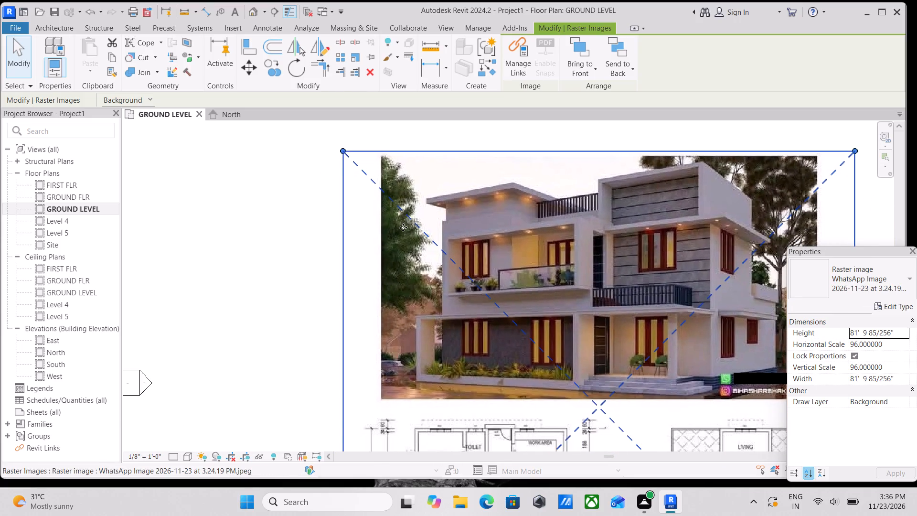
scroll(403, 227, "down", 3)
scroll(485, 294, "down", 1)
middle_click_drag(485, 294, 479, 257)
middle_click_drag(571, 318, 576, 258)
scroll(475, 351, "up", 2)
scroll(432, 351, "up", 2)
scroll(467, 324, "up", 1)
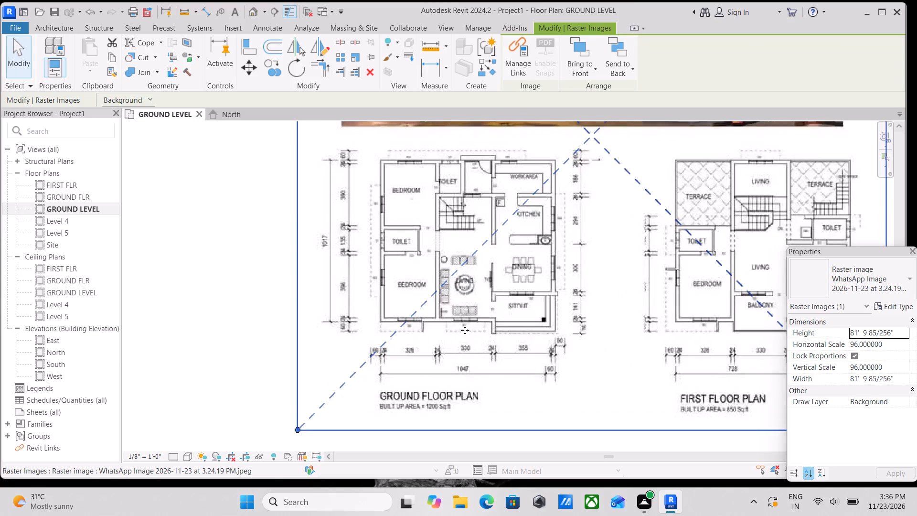
middle_click_drag(465, 330, 484, 310)
scroll(484, 310, "up", 2)
scroll(484, 310, "down", 3)
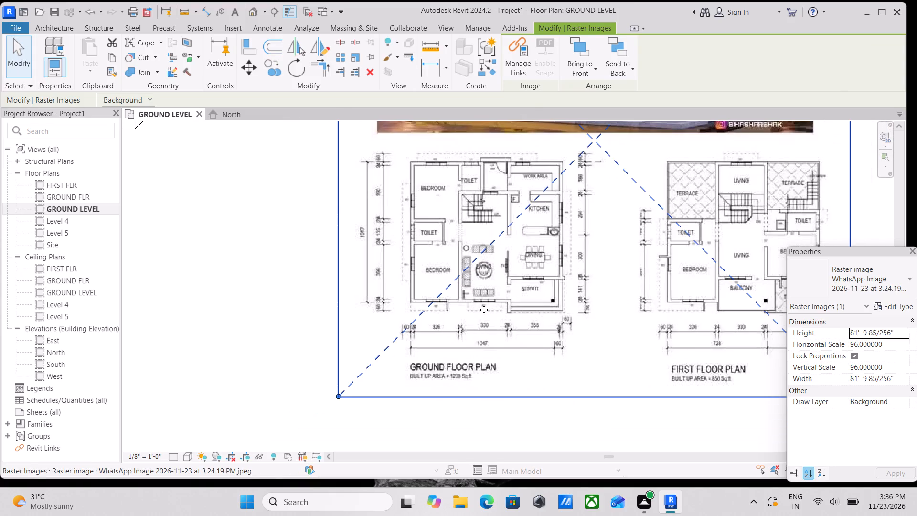
scroll(484, 310, "down", 1)
middle_click_drag(484, 310, 454, 350)
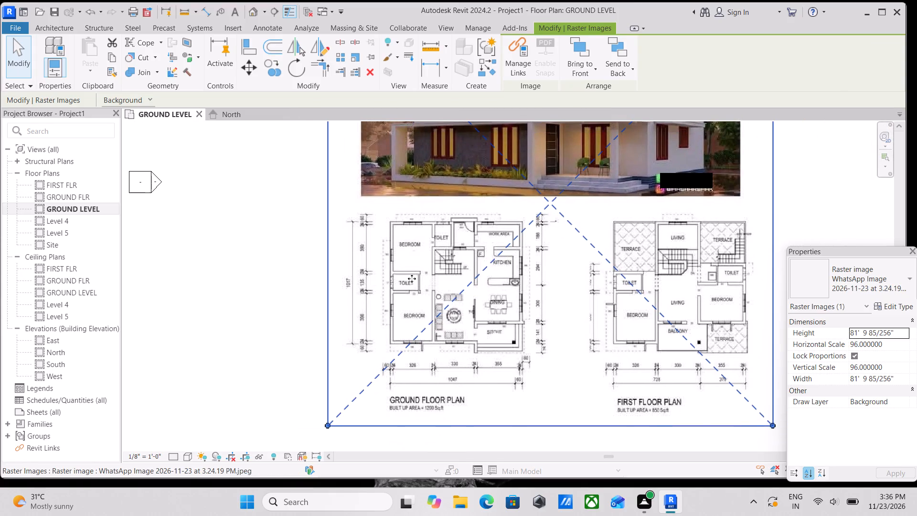
scroll(398, 316, "up", 3)
scroll(432, 291, "up", 2)
scroll(448, 289, "down", 1)
middle_click_drag(448, 289, 448, 302)
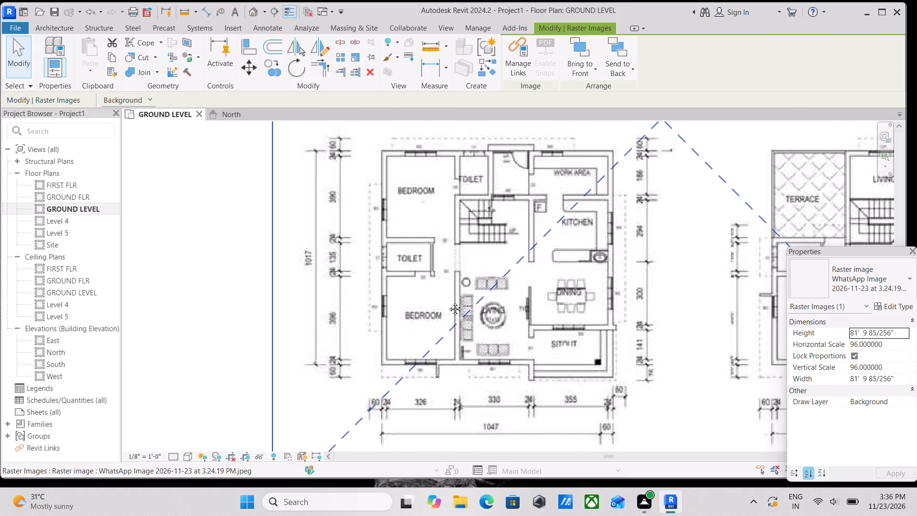
middle_click_drag(448, 302, 451, 316)
Enlarge the raster image proportionally by its two lower corners to about 85' wide and 85' high.
scroll(451, 316, "down", 3)
middle_click_drag(451, 316, 448, 250)
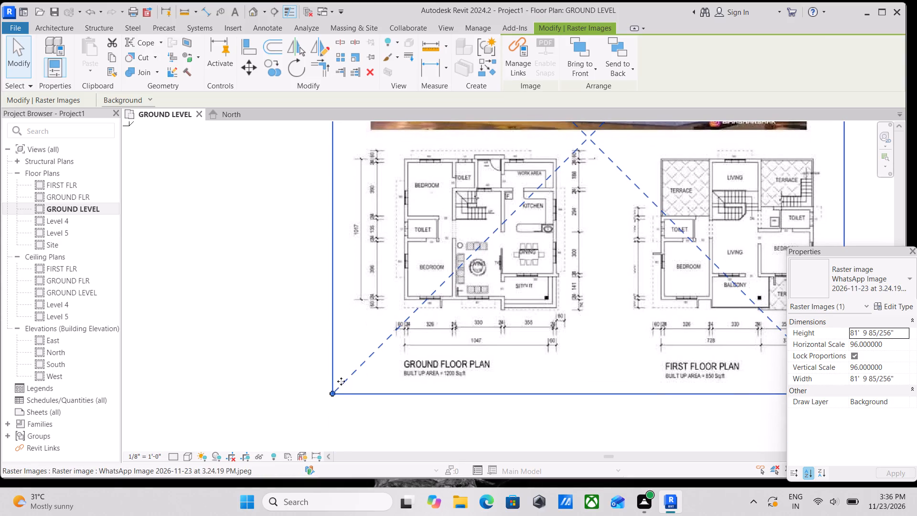
left_click_drag(331, 391, 316, 398)
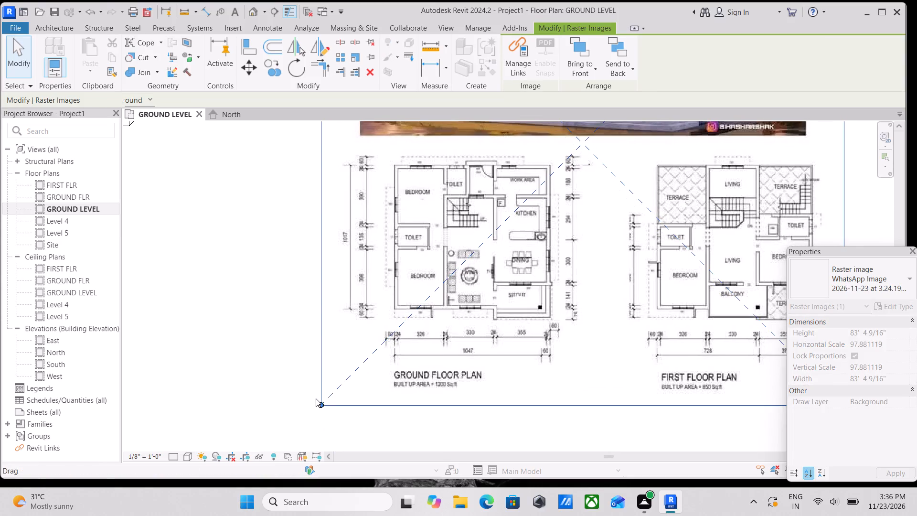
scroll(484, 326, "down", 1)
middle_click_drag(484, 326, 385, 314)
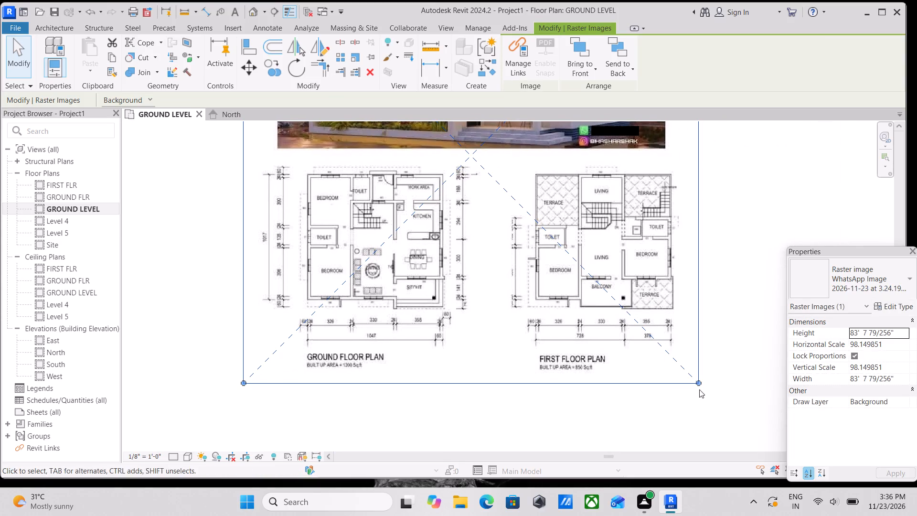
left_click_drag(694, 383, 704, 389)
Examine the enlarged image, checking the ground floor plan's dimension strings and the overall sheet against the elevation markers.
scroll(554, 346, "down", 2)
middle_click_drag(554, 346, 570, 366)
scroll(588, 313, "down", 2)
scroll(480, 312, "up", 1)
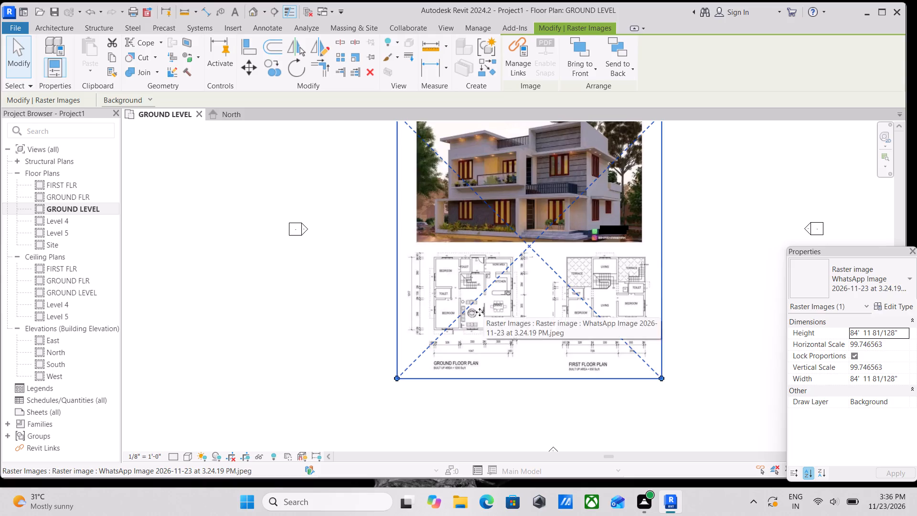
scroll(480, 312, "up", 5)
middle_click_drag(355, 322, 382, 352)
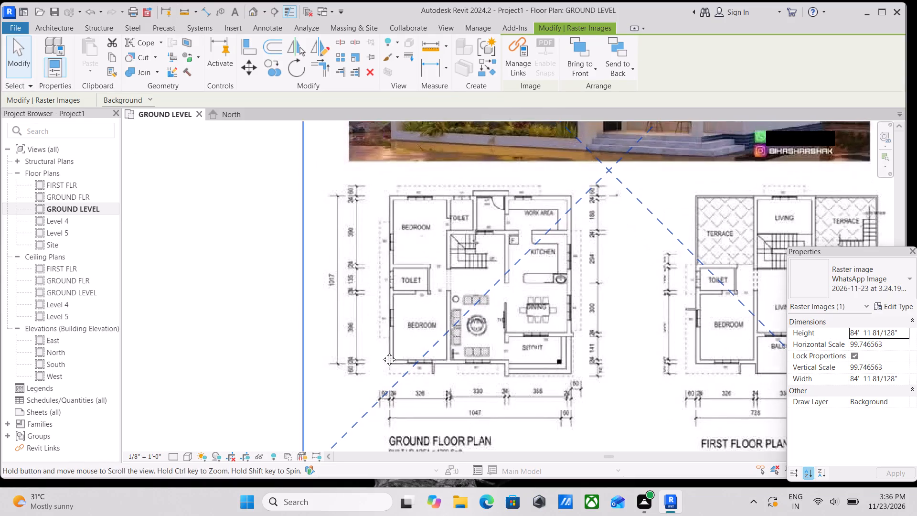
middle_click_drag(382, 352, 387, 356)
scroll(386, 355, "up", 1)
scroll(387, 356, "down", 3)
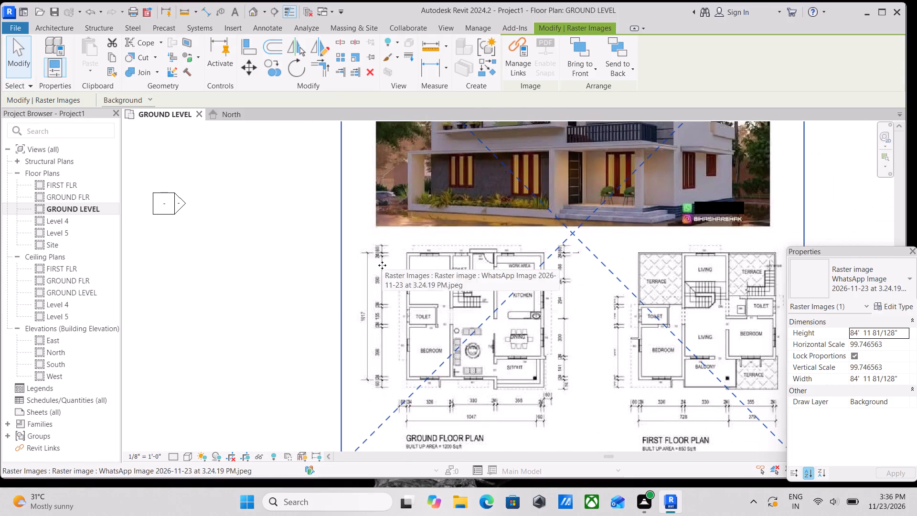
scroll(410, 282, "down", 2)
scroll(434, 315, "up", 2)
scroll(464, 283, "down", 2)
middle_click_drag(464, 283, 472, 322)
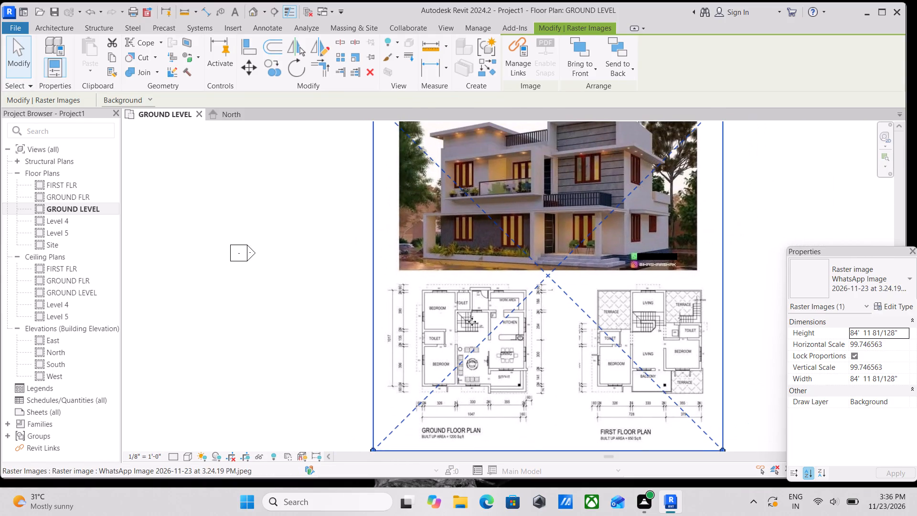
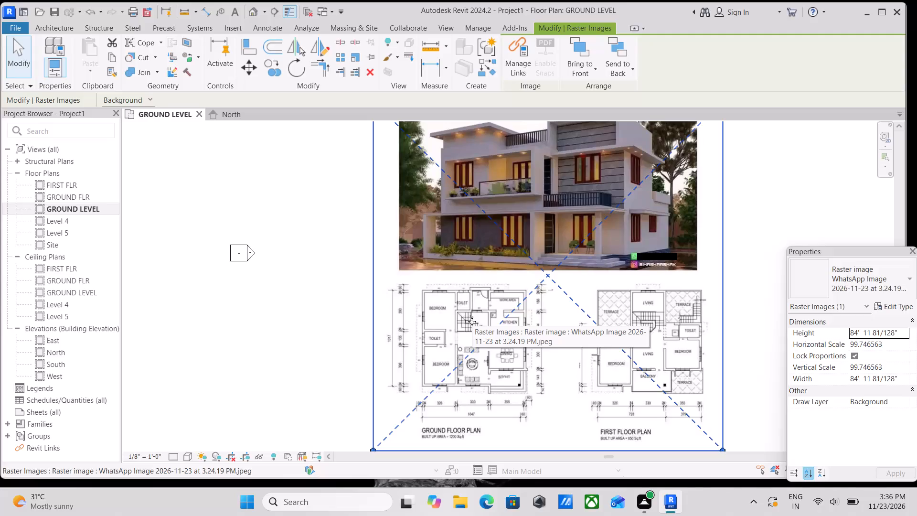
Examine the placed image's house render, checking the front facade, balcony, roof levels and the floor plans beneath it.
scroll(610, 210, "up", 2)
scroll(536, 229, "down", 1)
middle_click_drag(524, 232, 492, 238)
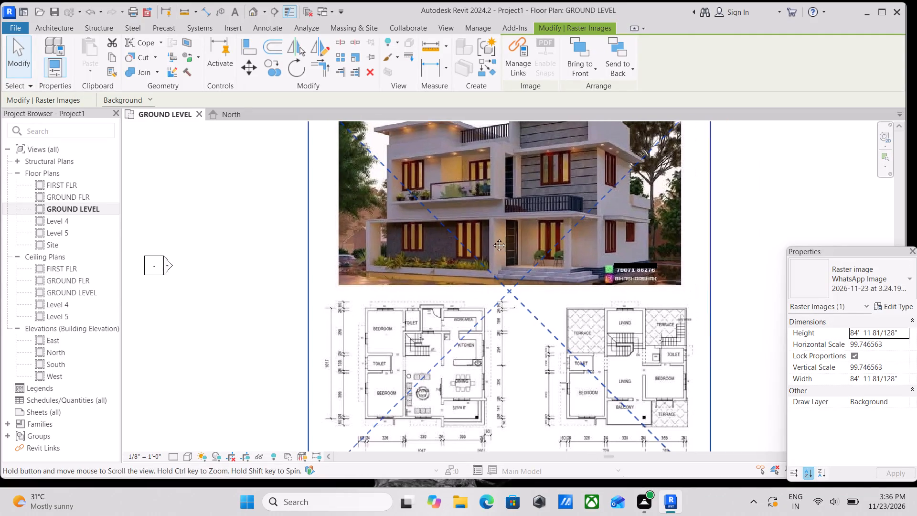
middle_click_drag(492, 238, 473, 241)
scroll(470, 265, "up", 2)
middle_click_drag(508, 273, 446, 320)
scroll(270, 215, "down", 1)
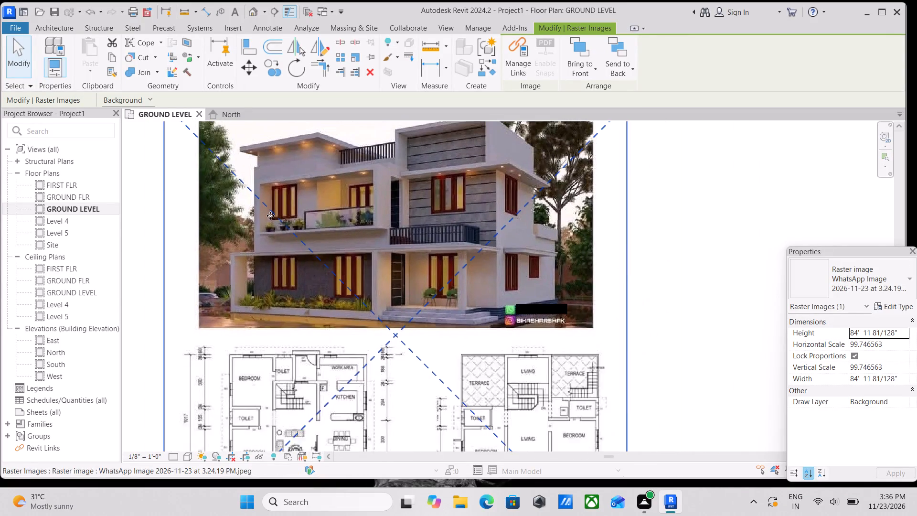
middle_click_drag(270, 215, 345, 220)
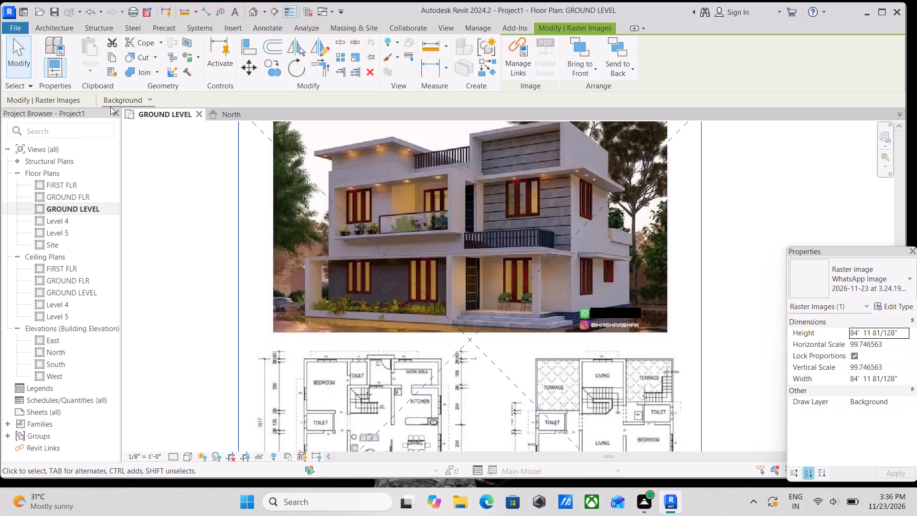
scroll(526, 259, "down", 2)
scroll(554, 237, "up", 3)
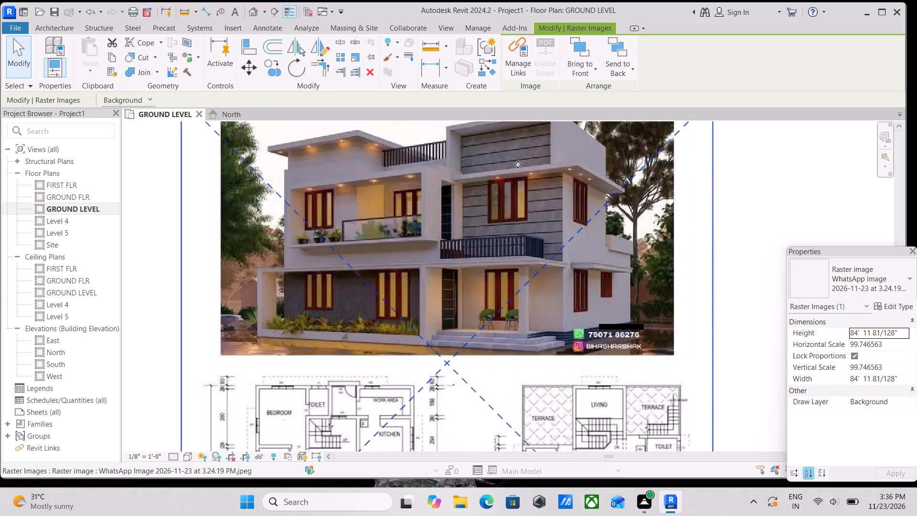
scroll(517, 174, "up", 3)
scroll(496, 265, "down", 4)
middle_click_drag(412, 271, 446, 254)
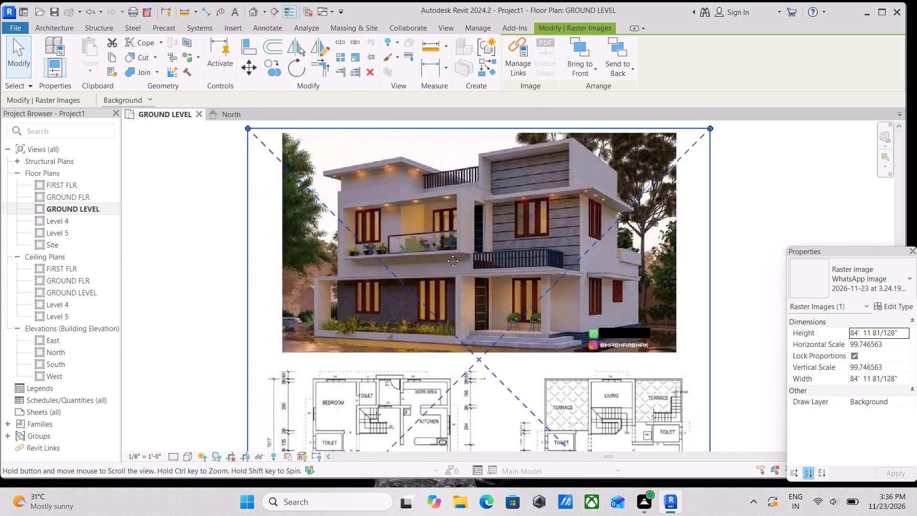
middle_click_drag(446, 254, 445, 254)
scroll(461, 230, "down", 2)
scroll(422, 310, "up", 2)
middle_click_drag(432, 278, 454, 217)
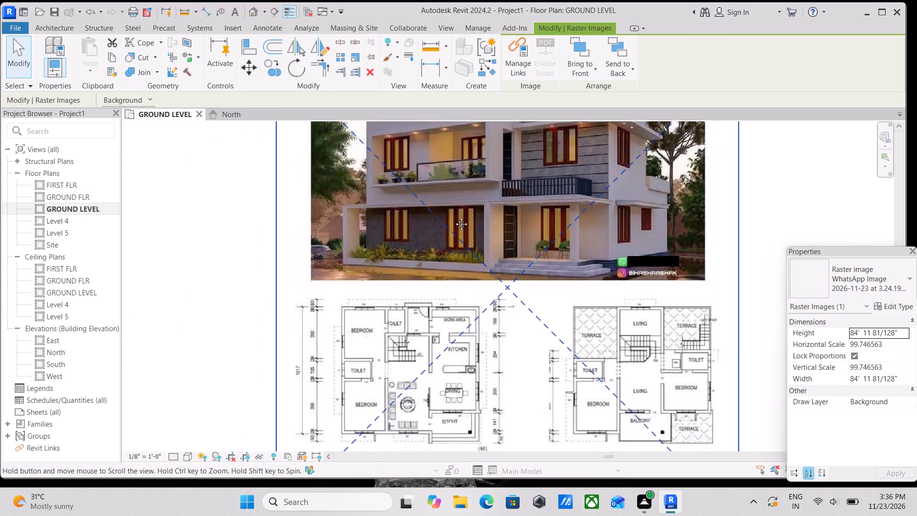
middle_click_drag(454, 217, 477, 169)
Examine the ground floor plan in the image closely, checking its room layout, outer walls and dimension strings.
scroll(374, 286, "up", 3)
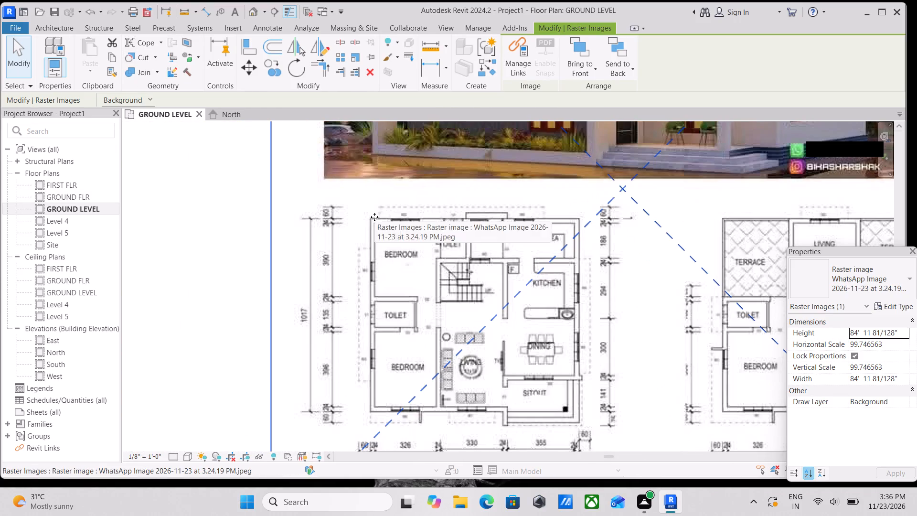
scroll(364, 248, "up", 3)
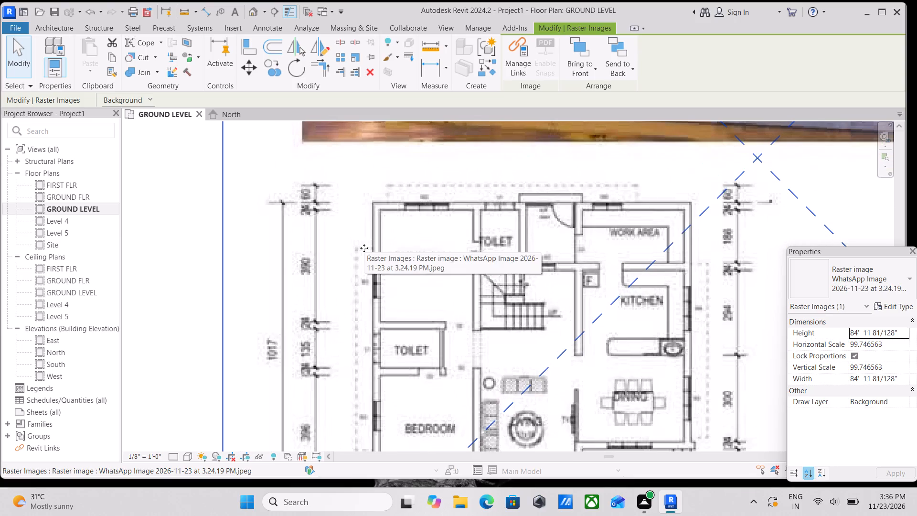
scroll(388, 231, "down", 3)
middle_click_drag(389, 258, 387, 248)
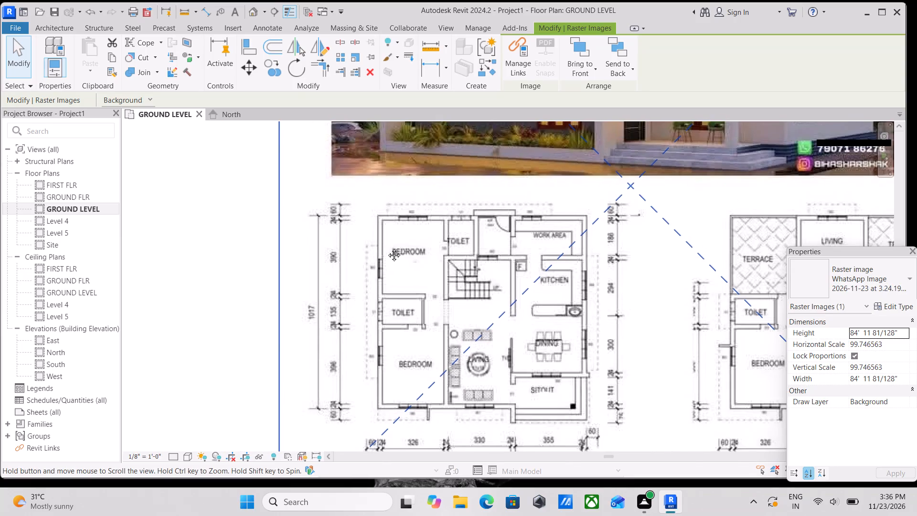
middle_click_drag(387, 248, 392, 220)
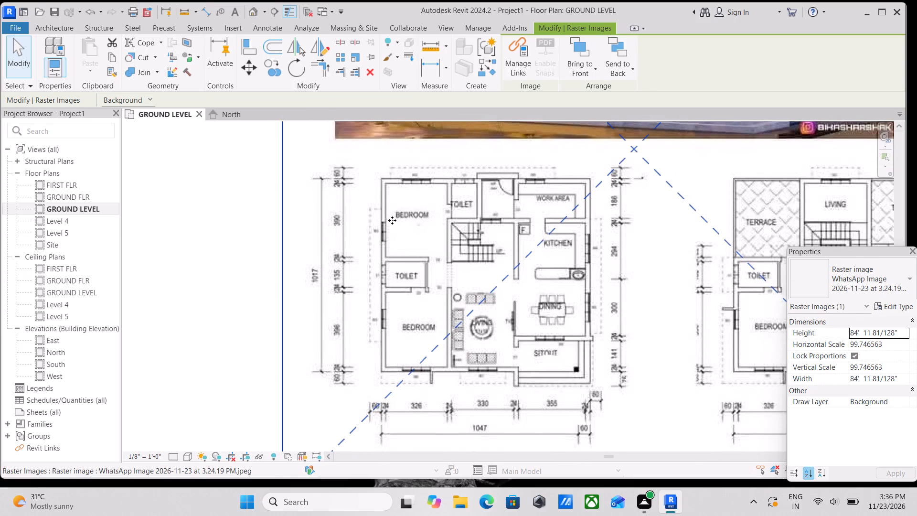
scroll(437, 325, "up", 2)
scroll(473, 317, "down", 2)
scroll(623, 376, "up", 2)
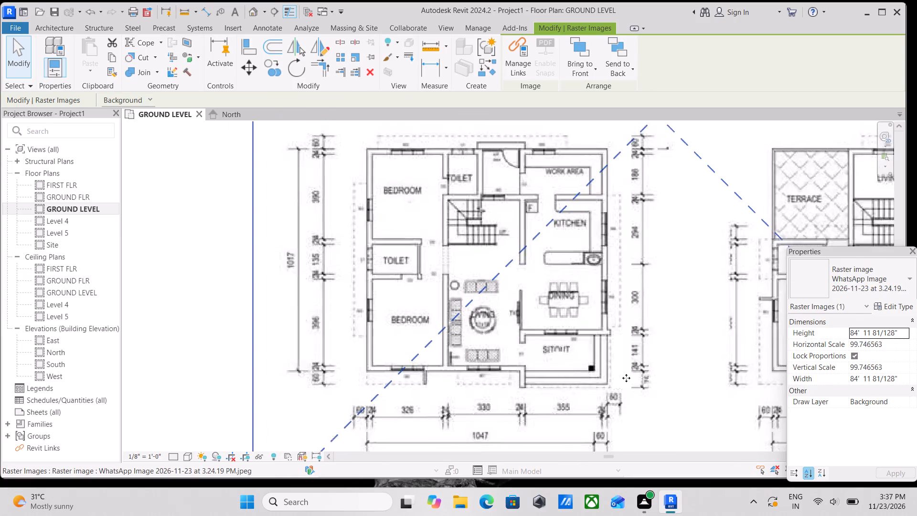
middle_click_drag(545, 292, 560, 332)
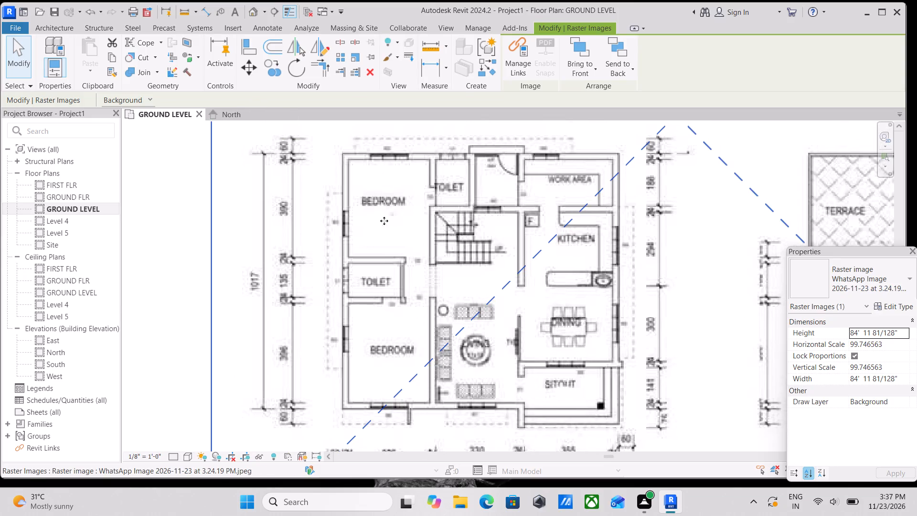
middle_click_drag(414, 219, 400, 294)
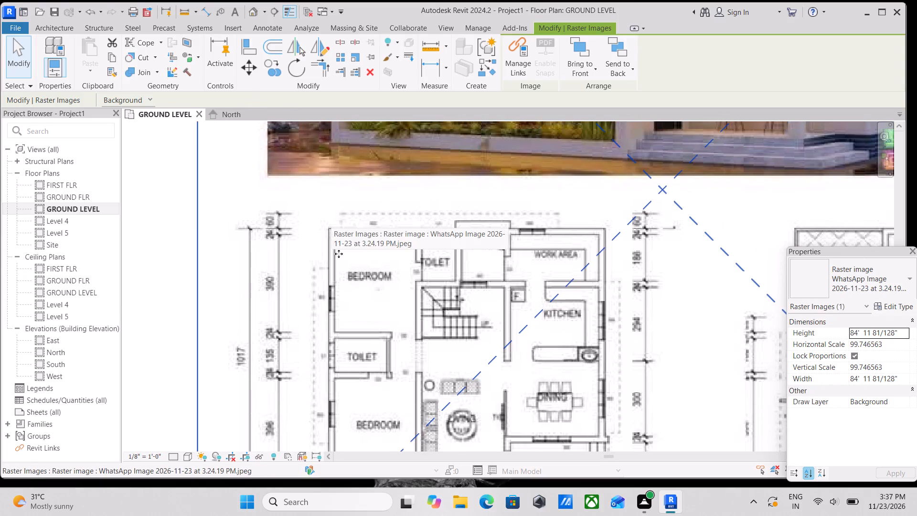
scroll(348, 254, "down", 3)
scroll(392, 264, "down", 1)
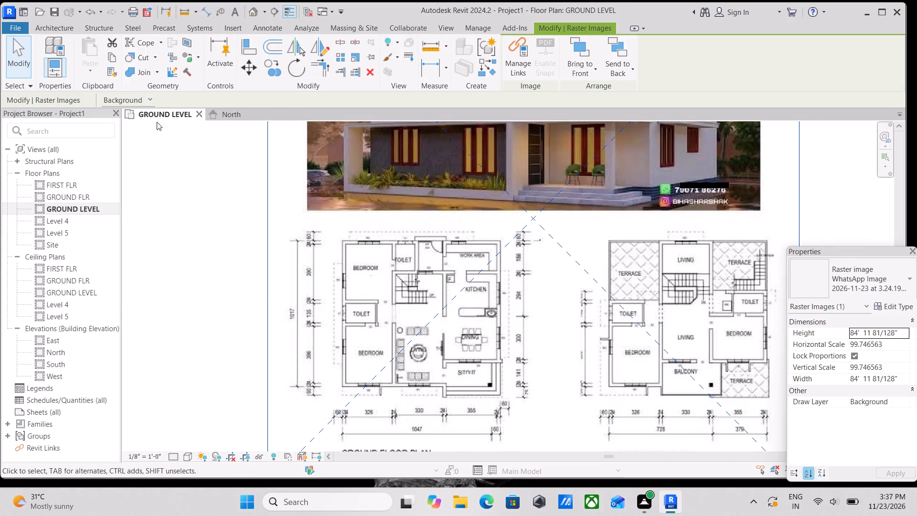
Check the contents of the GROUND FLR floor plan and return to the GROUND LEVEL floor plan.
double_click(69, 197)
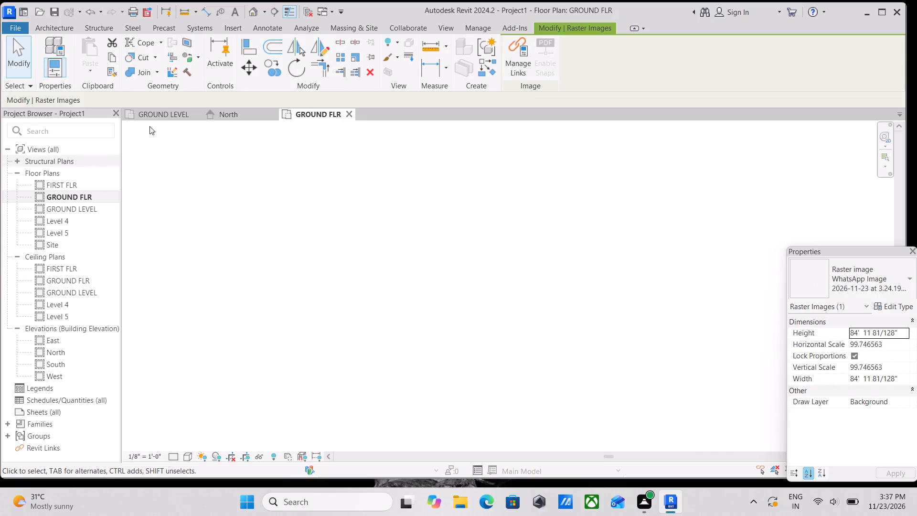
left_click(159, 114)
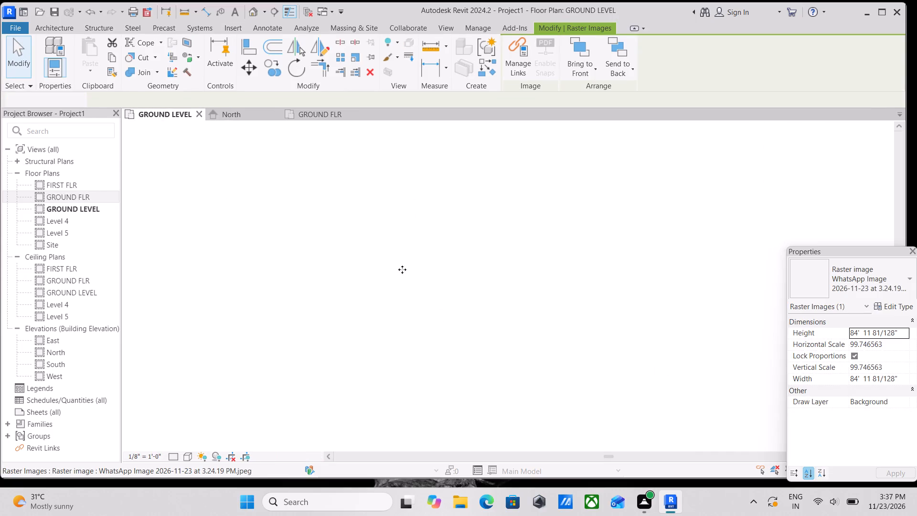
Copy the raster image from GROUND LEVEL and paste it aligned into the GROUND FLR floor plan view.
scroll(558, 251, "down", 1)
middle_click_drag(558, 251, 435, 370)
scroll(526, 240, "down", 1)
middle_click_drag(526, 240, 481, 342)
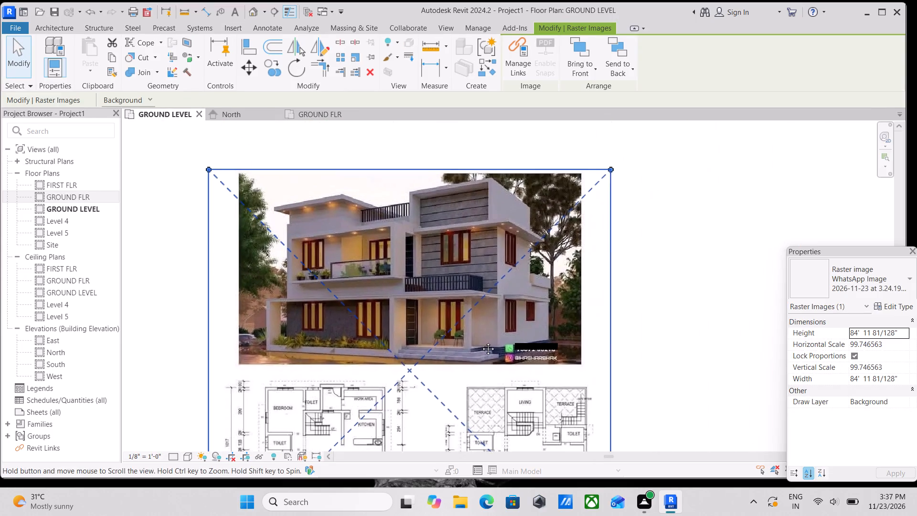
middle_click_drag(481, 342, 479, 345)
left_click(530, 231)
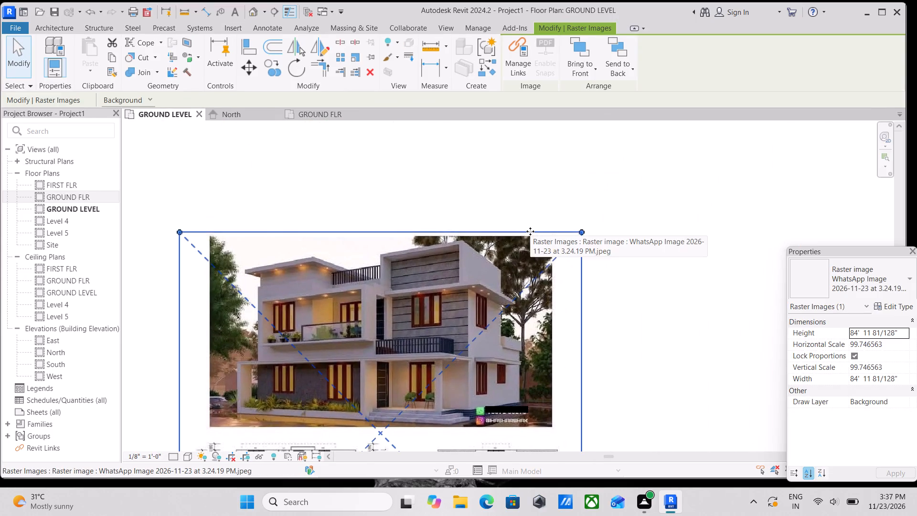
left_click(54, 30)
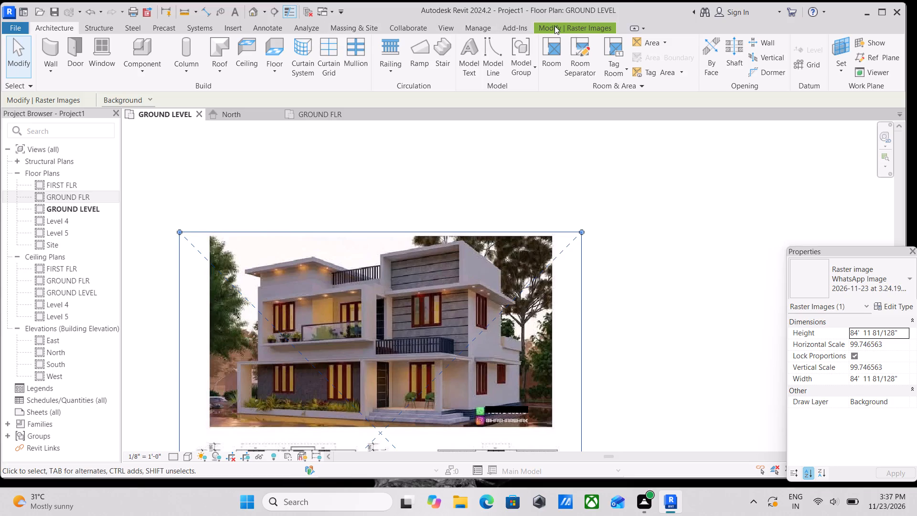
left_click(584, 25)
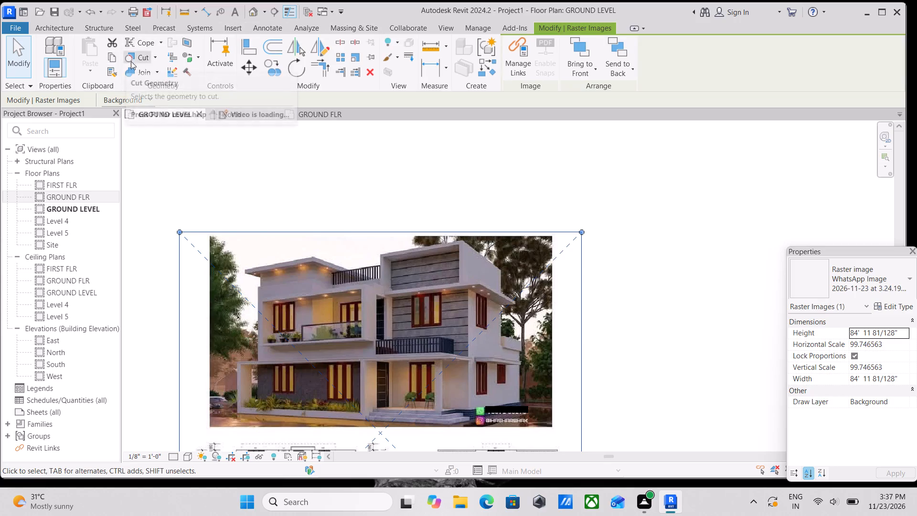
left_click(109, 58)
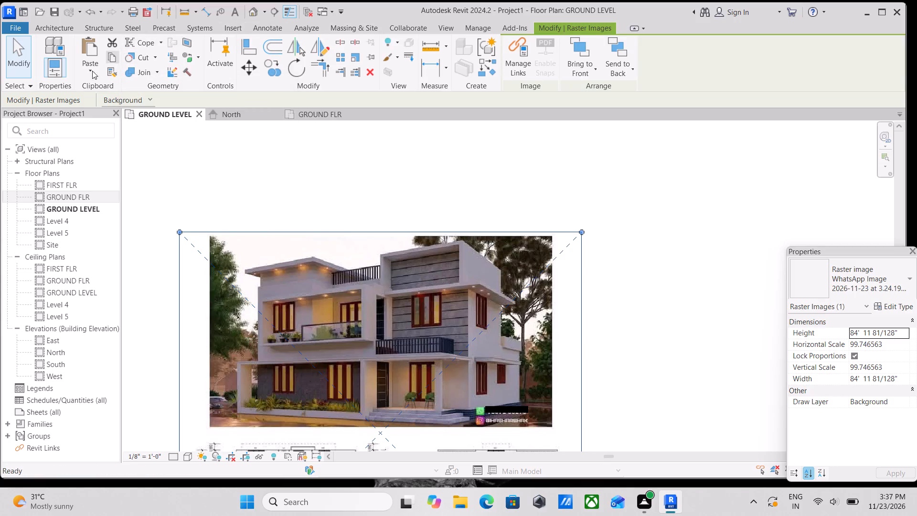
left_click(88, 68)
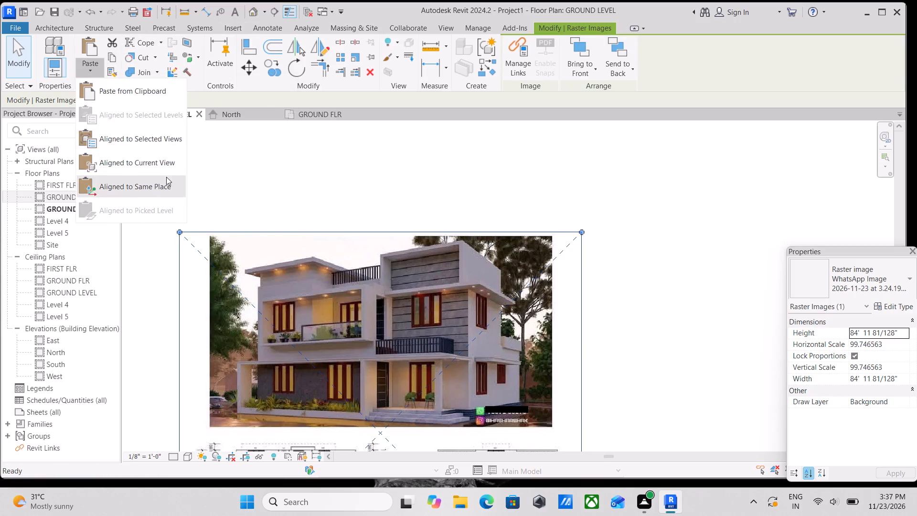
left_click(171, 142)
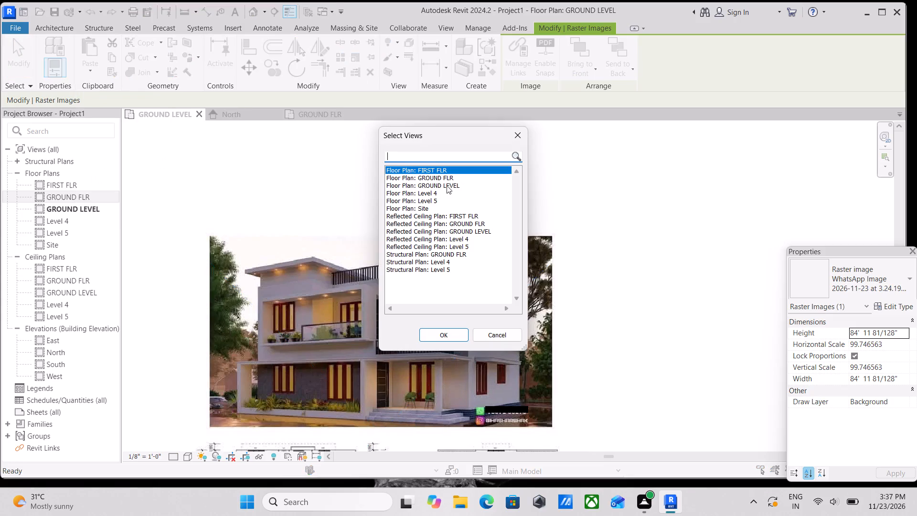
left_click(440, 177)
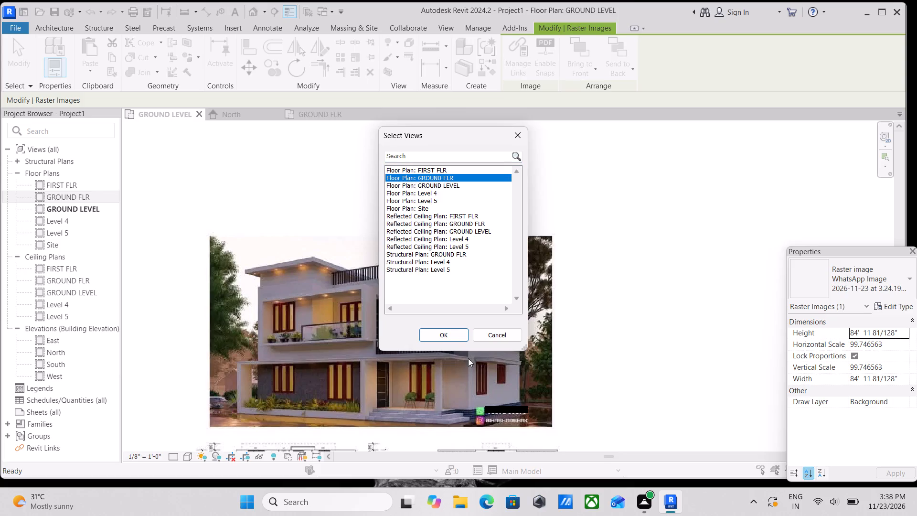
left_click(445, 333)
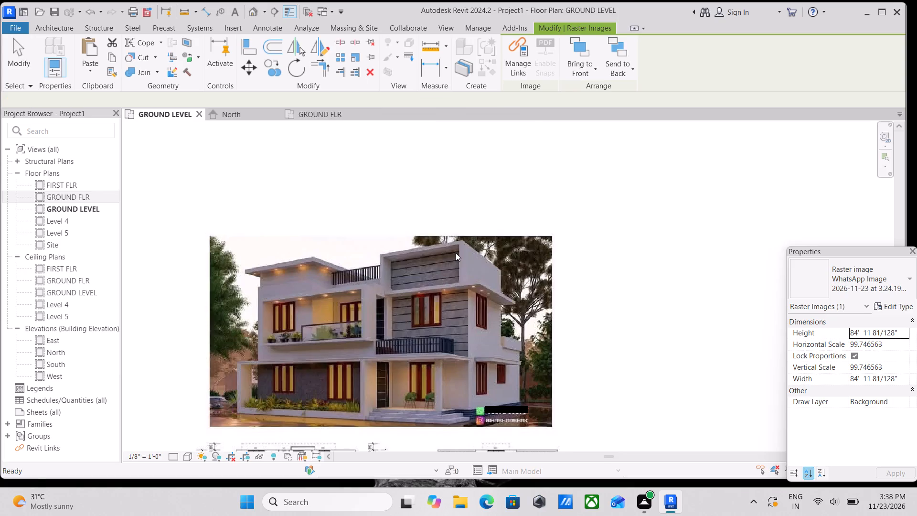
Enlarge the GROUND LEVEL raster image proportionally by its lower corner to about 93' 9" wide and high.
middle_click_drag(401, 307, 479, 194)
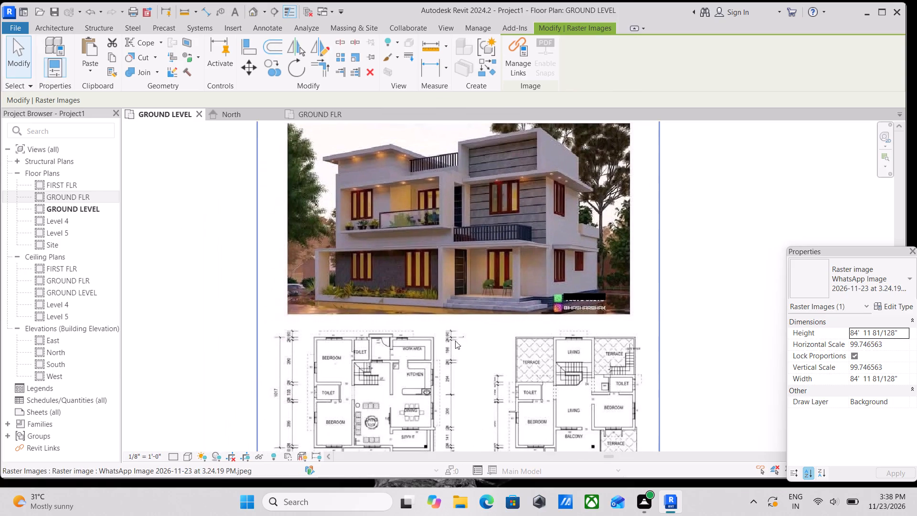
middle_click_drag(455, 341, 466, 223)
scroll(380, 362, "up", 3)
middle_click_drag(344, 354, 348, 279)
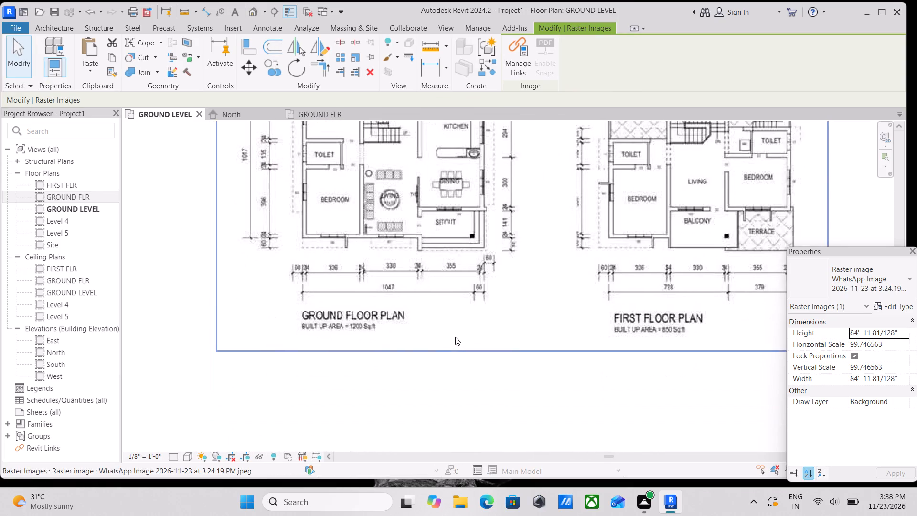
scroll(455, 337, "down", 2)
middle_click_drag(455, 337, 408, 345)
middle_click_drag(481, 338, 484, 353)
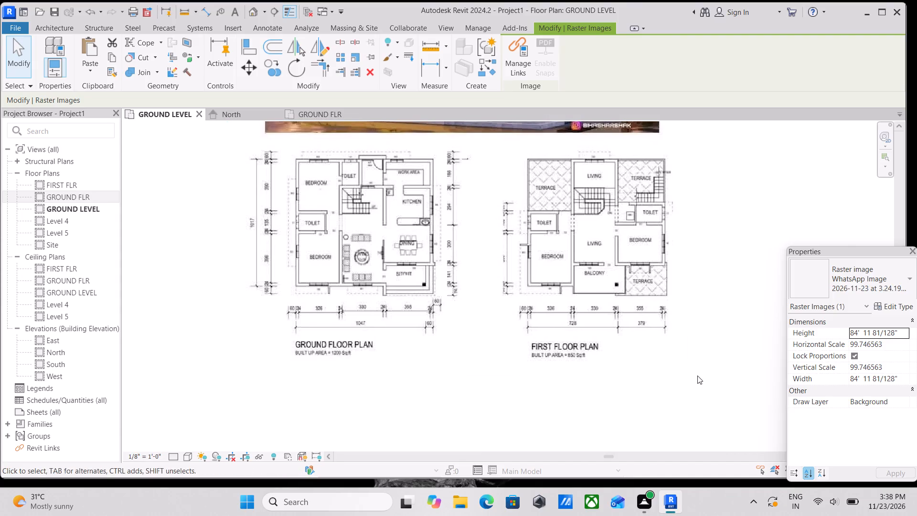
left_click(683, 369)
left_click_drag(694, 368, 716, 372)
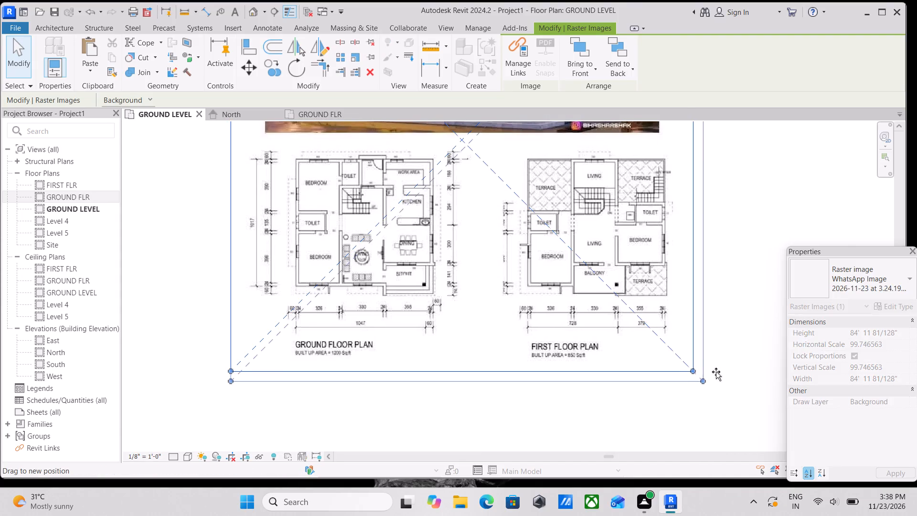
left_click_drag(716, 372, 766, 393)
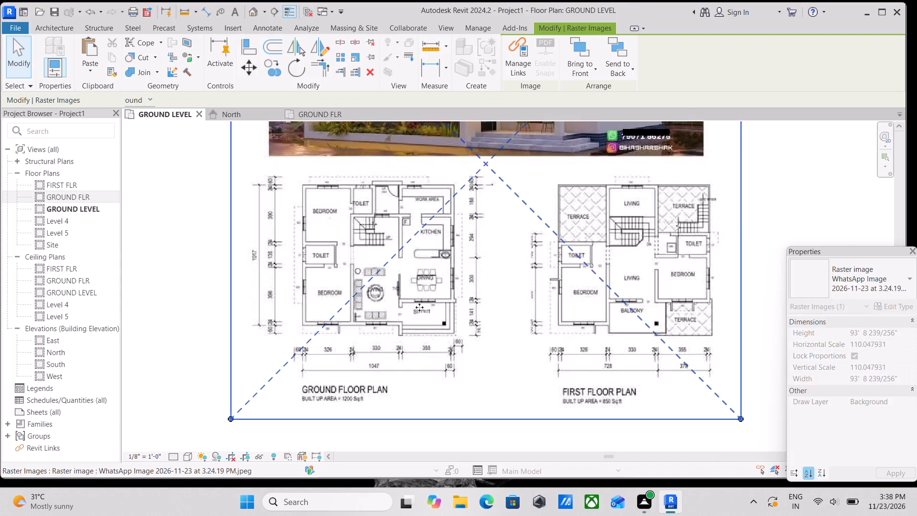
Start the Wall tool and duplicate the Generic - 8" basic wall type under the name WALL 9".
scroll(352, 335, "up", 2)
middle_click_drag(318, 326, 386, 399)
scroll(351, 251, "up", 3)
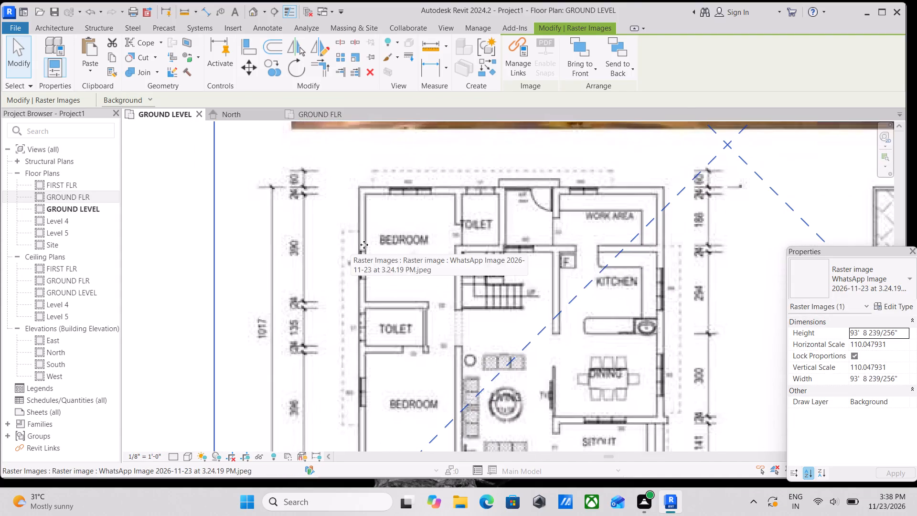
middle_click_drag(364, 245, 378, 323)
scroll(375, 289, "up", 2)
middle_click_drag(390, 309, 375, 314)
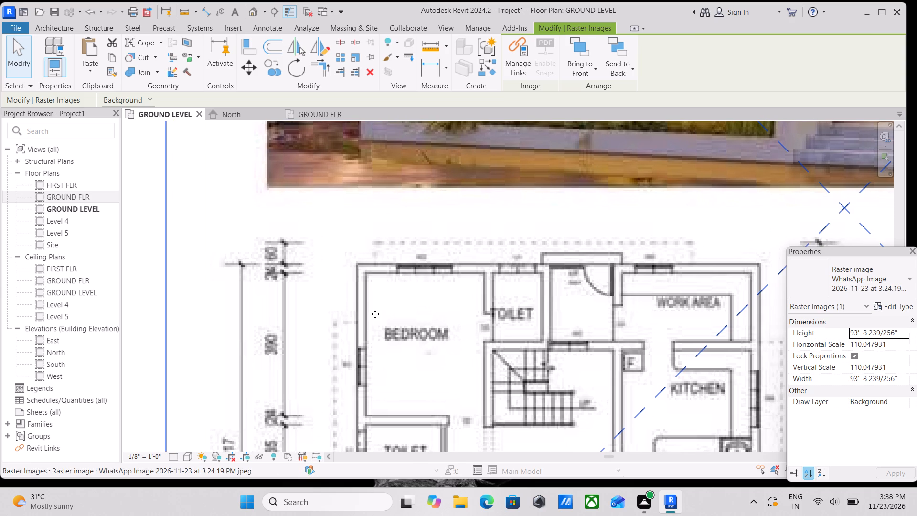
middle_click_drag(375, 314, 366, 314)
middle_click(374, 301)
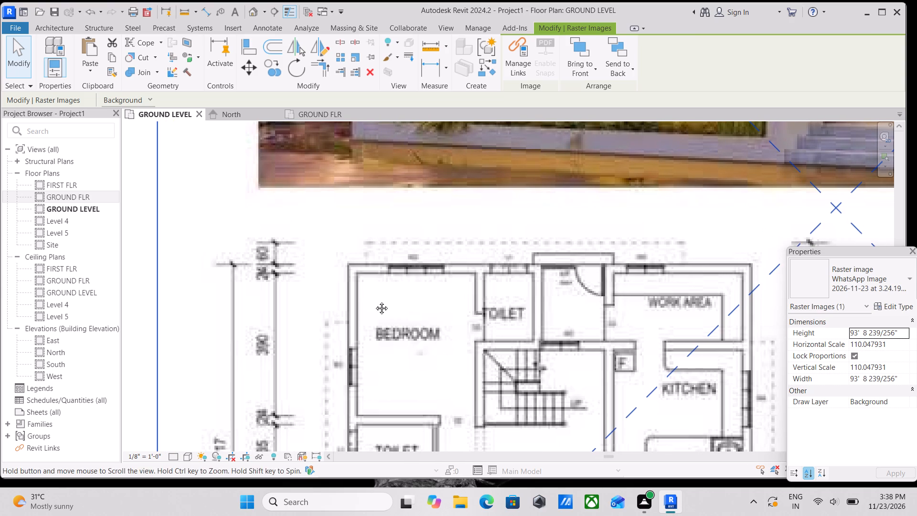
type("WA")
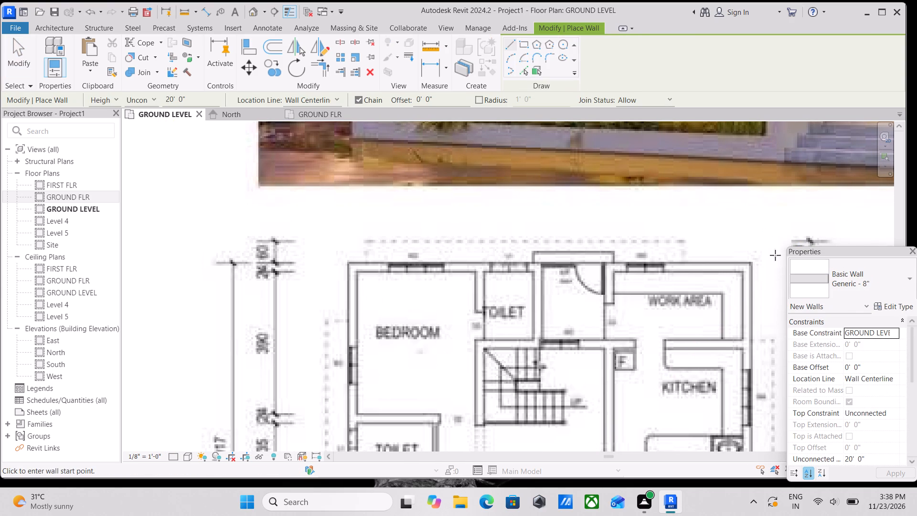
left_click(882, 303)
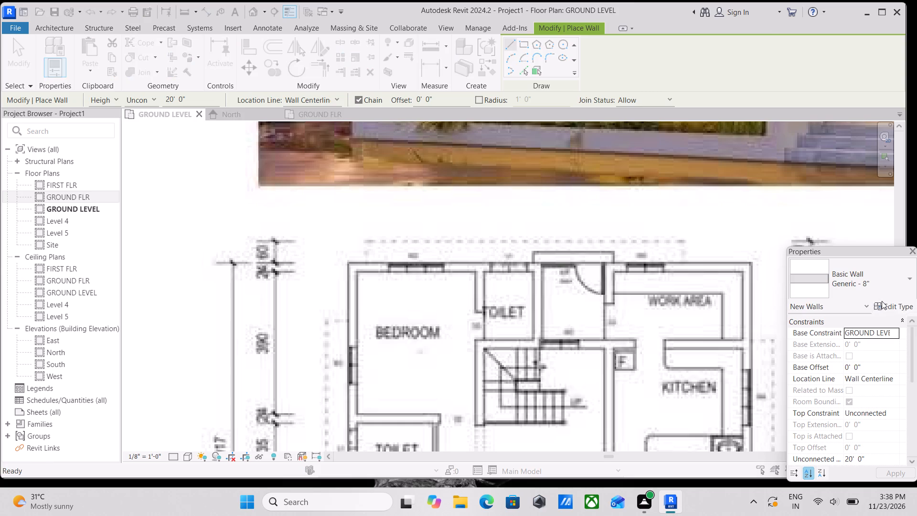
left_click(878, 112)
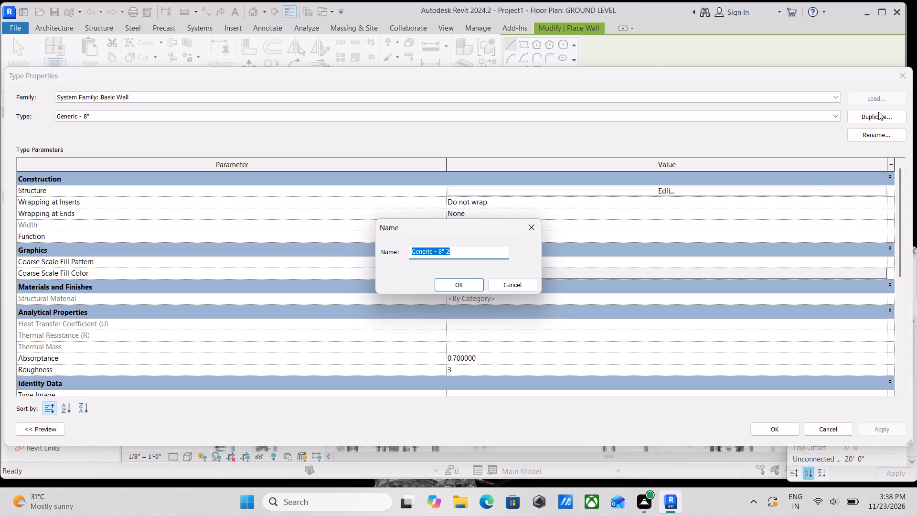
type("WA")
type("LL")
key("space")
type("9\"")
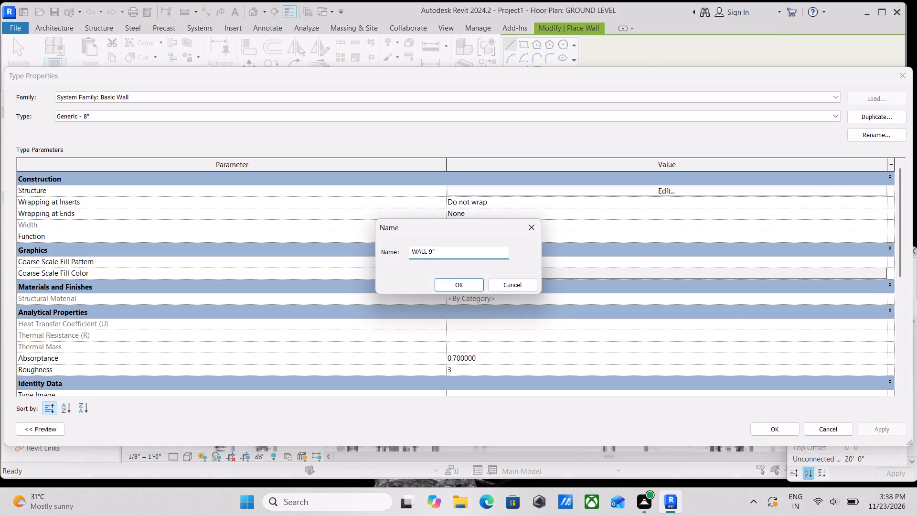
left_click(464, 283)
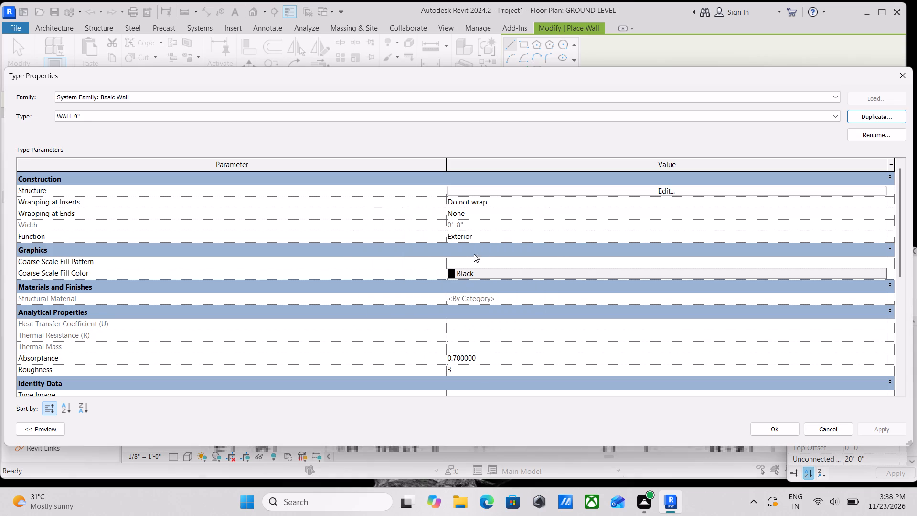
Set the thickness of the WALL 9" type's structure layer to 9" and apply the type to new walls.
left_click(667, 190)
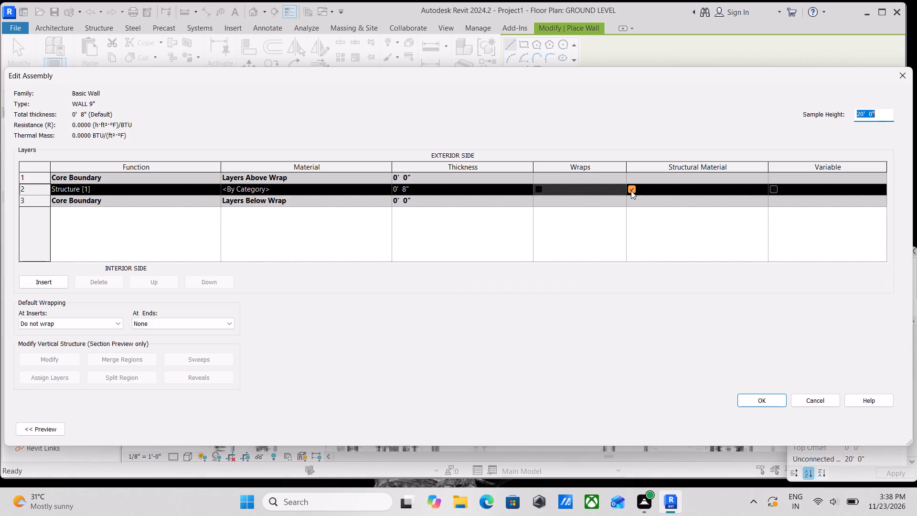
left_click(426, 191)
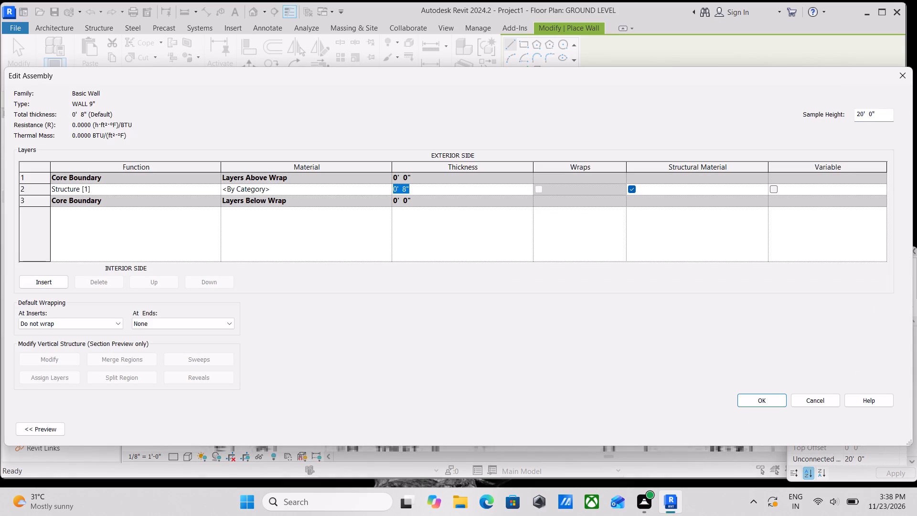
key("9")
key("shift+quotedbl")
left_click(752, 397)
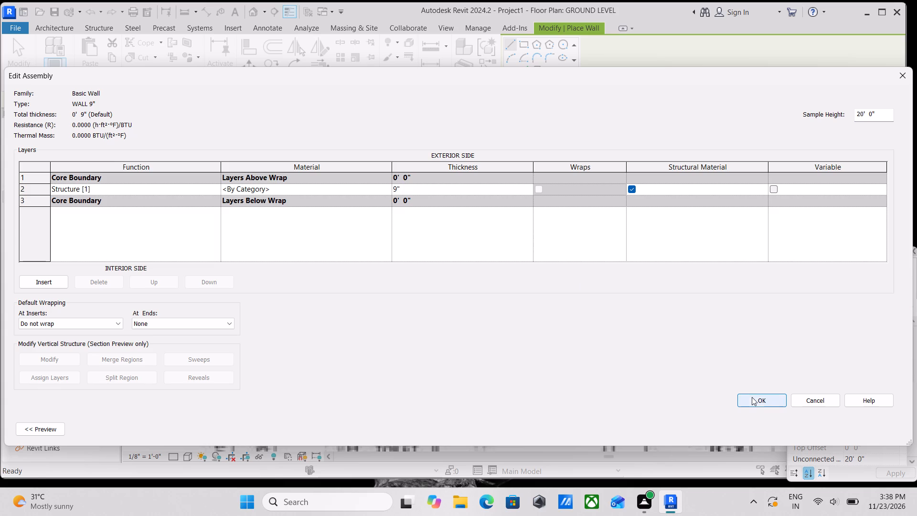
left_click(883, 432)
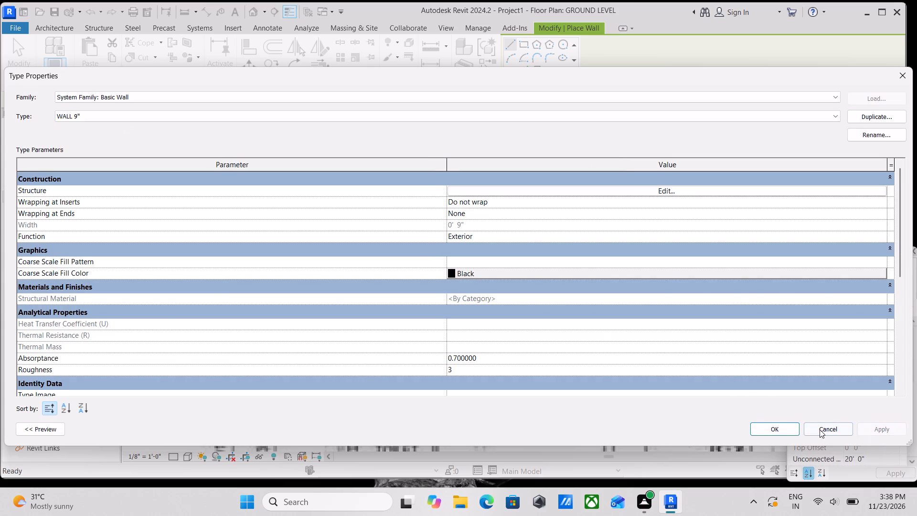
left_click(776, 428)
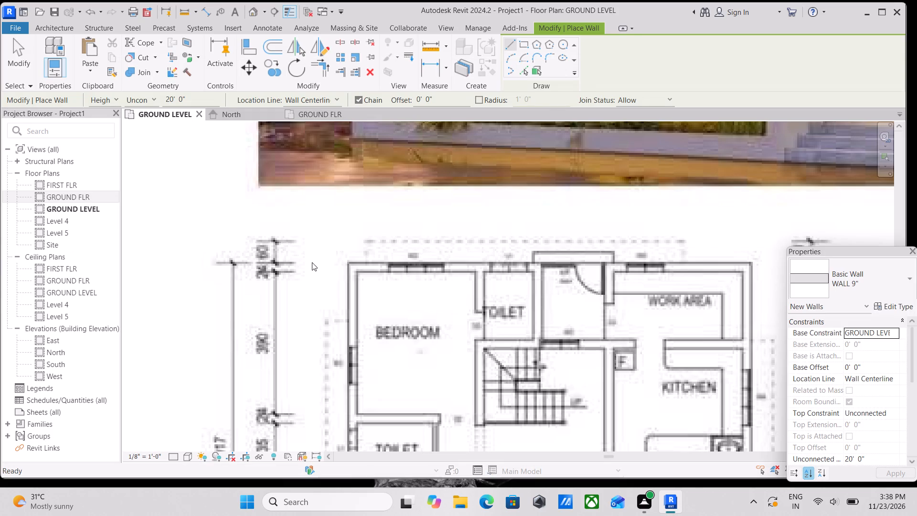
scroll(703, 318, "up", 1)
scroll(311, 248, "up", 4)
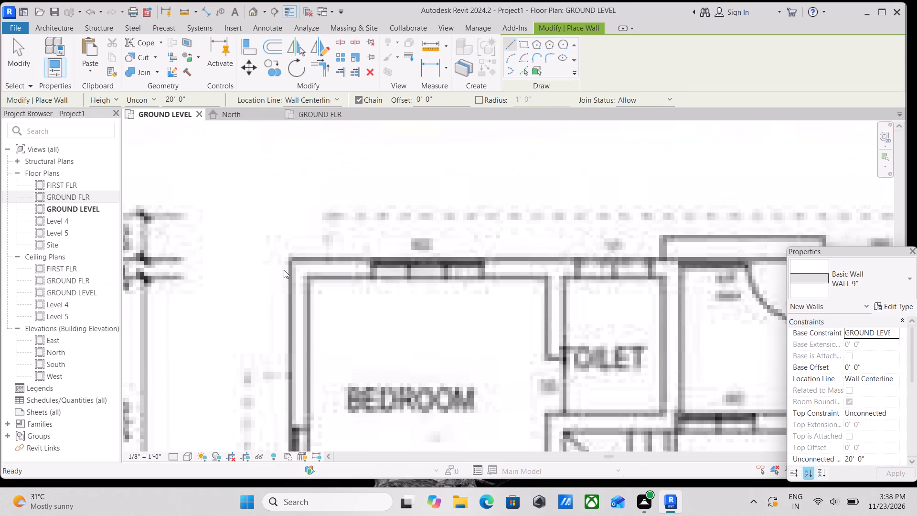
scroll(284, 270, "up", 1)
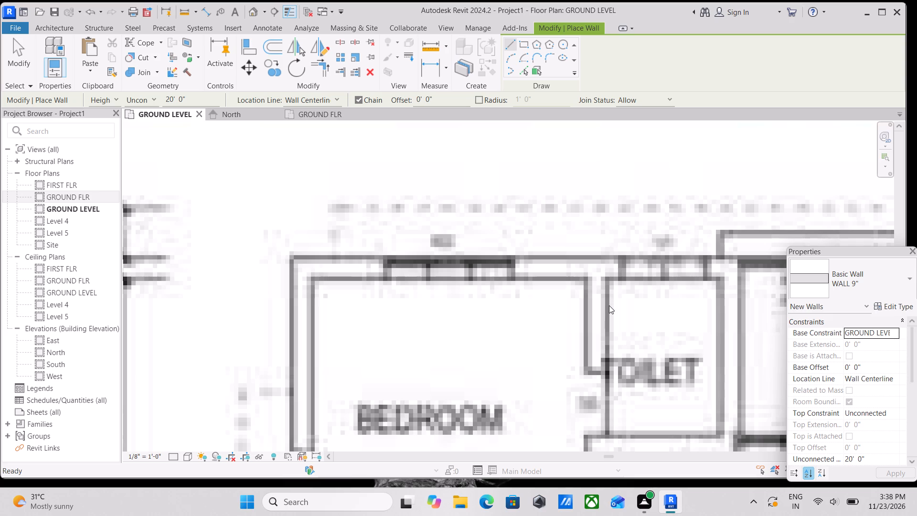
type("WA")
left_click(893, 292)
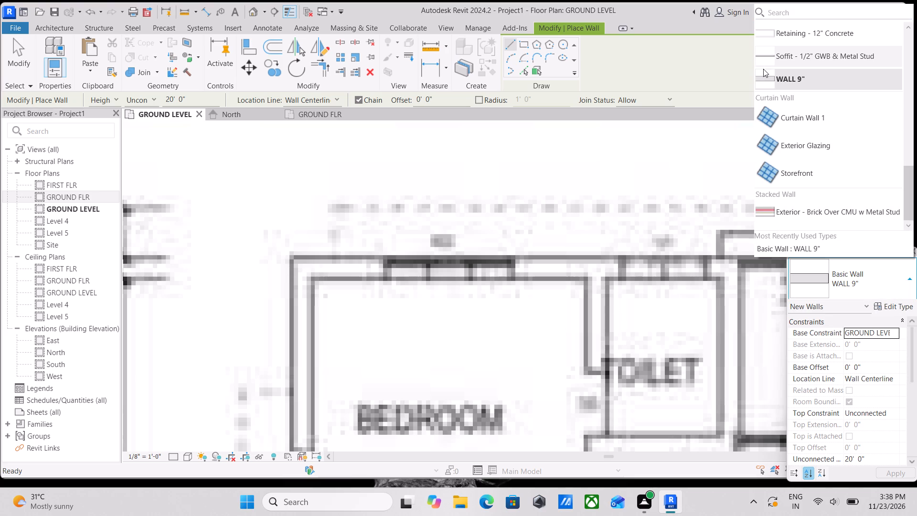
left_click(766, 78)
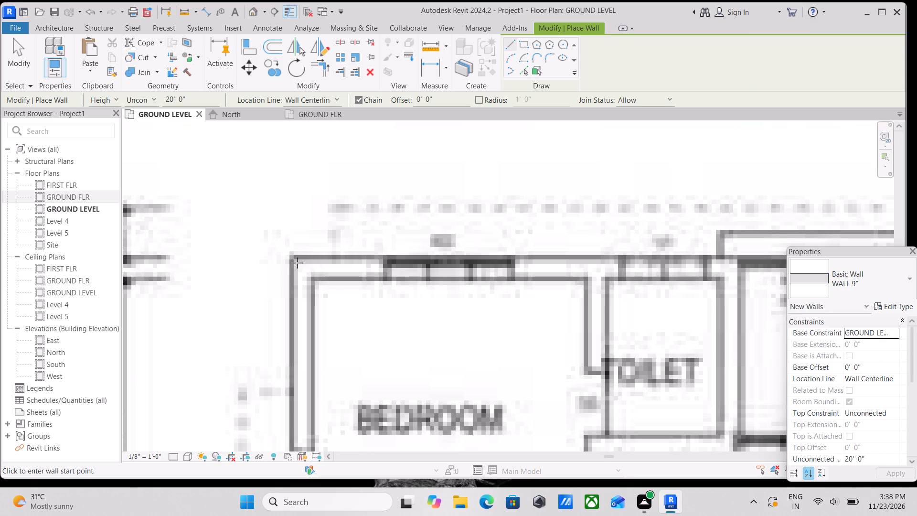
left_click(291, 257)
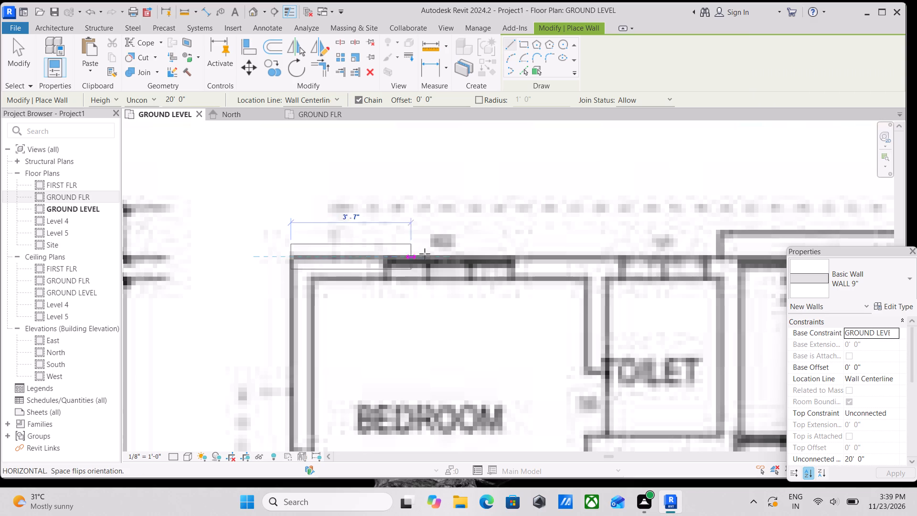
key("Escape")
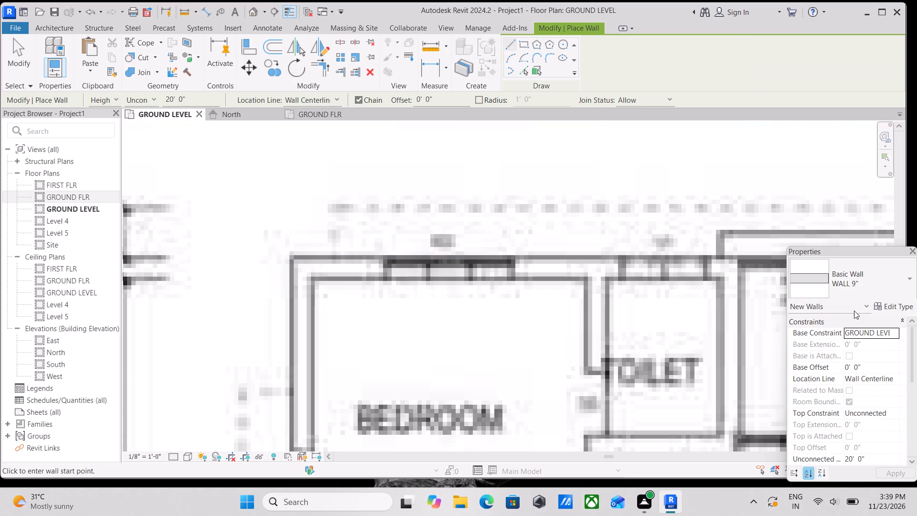
Set the base constraint of the new WALL 9" walls to GROUND FLR.
scroll(860, 418, "down", 2)
scroll(862, 421, "up", 2)
scroll(883, 358, "up", 1)
left_click(890, 331)
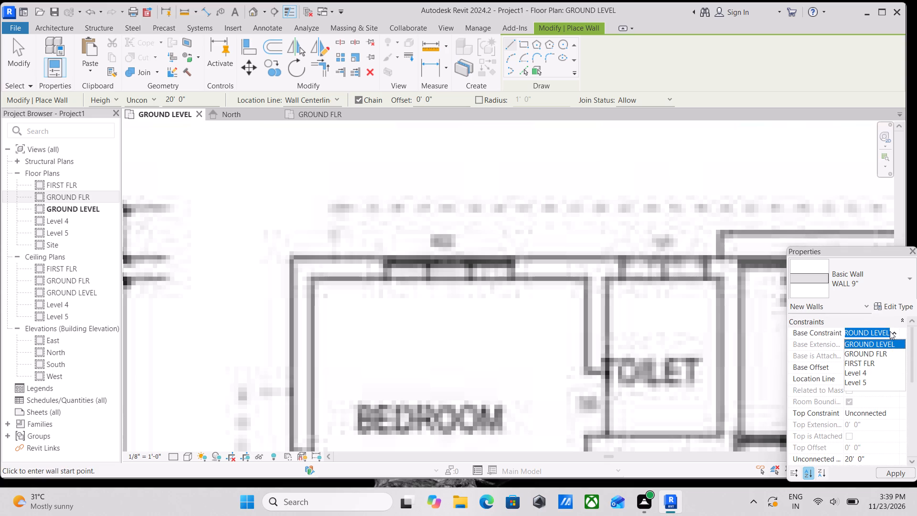
left_click(884, 351)
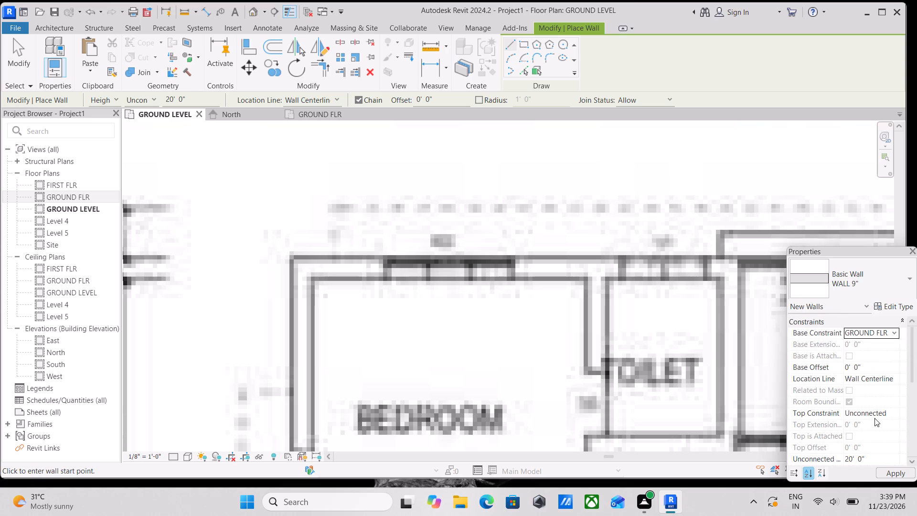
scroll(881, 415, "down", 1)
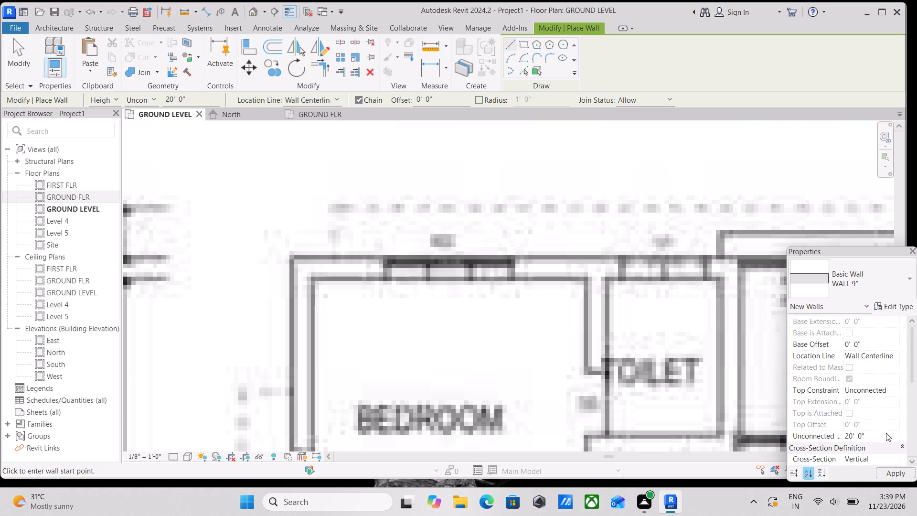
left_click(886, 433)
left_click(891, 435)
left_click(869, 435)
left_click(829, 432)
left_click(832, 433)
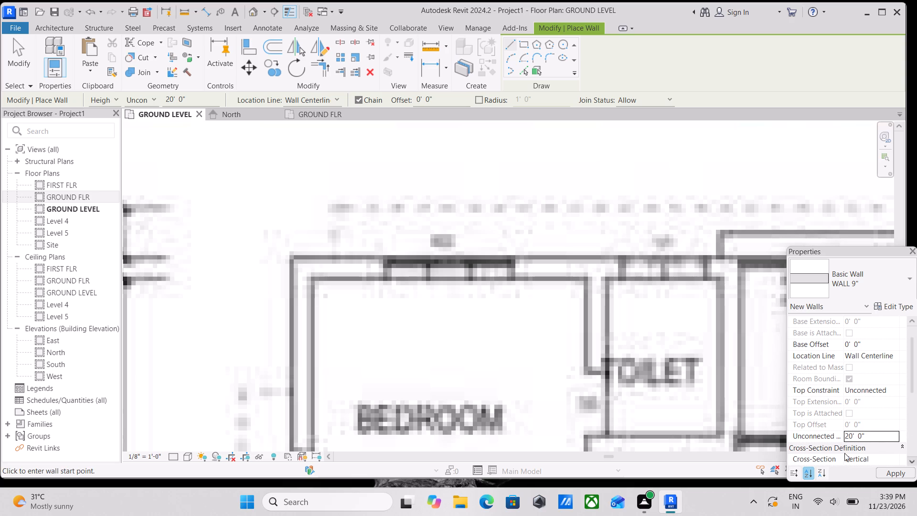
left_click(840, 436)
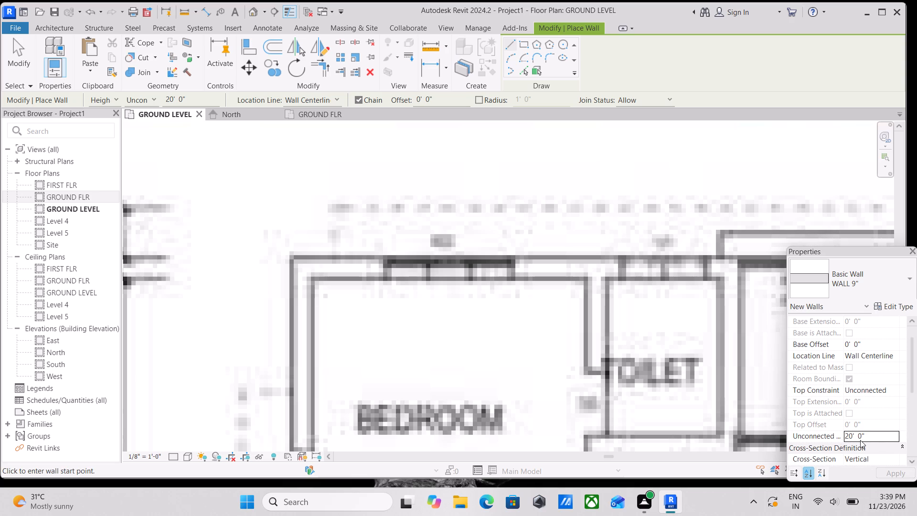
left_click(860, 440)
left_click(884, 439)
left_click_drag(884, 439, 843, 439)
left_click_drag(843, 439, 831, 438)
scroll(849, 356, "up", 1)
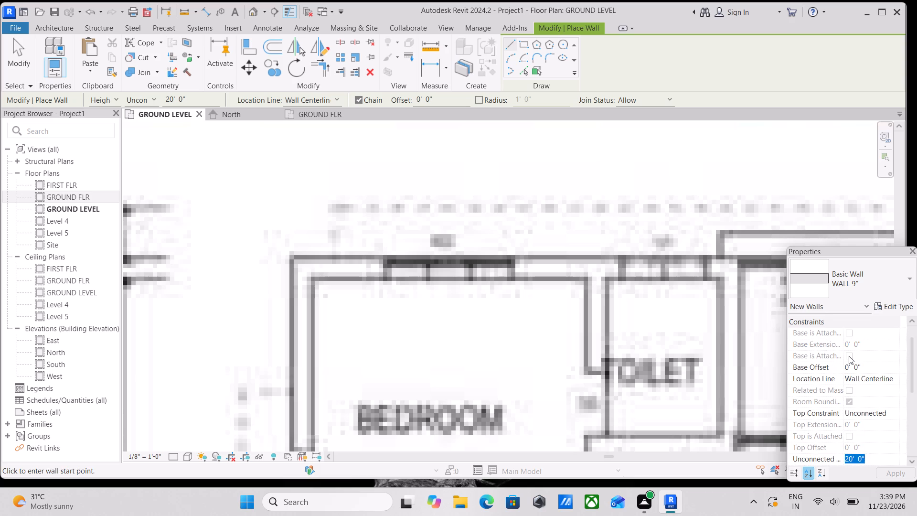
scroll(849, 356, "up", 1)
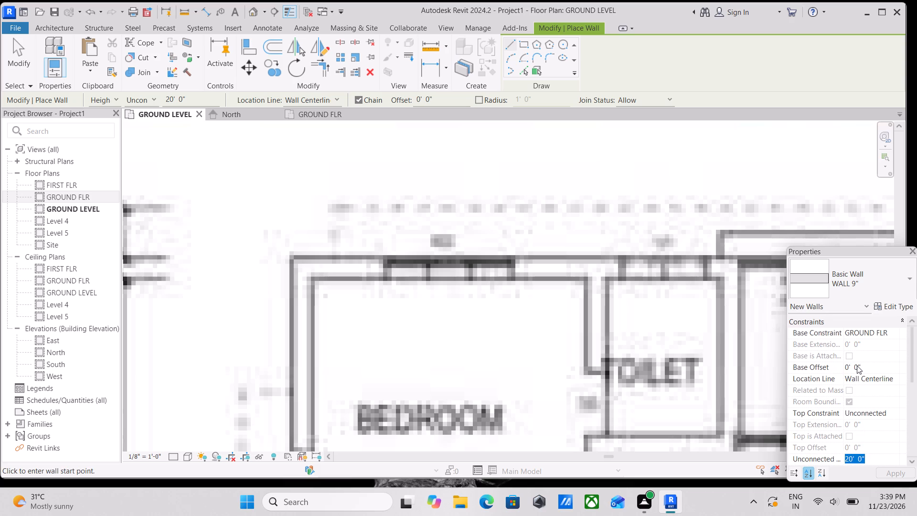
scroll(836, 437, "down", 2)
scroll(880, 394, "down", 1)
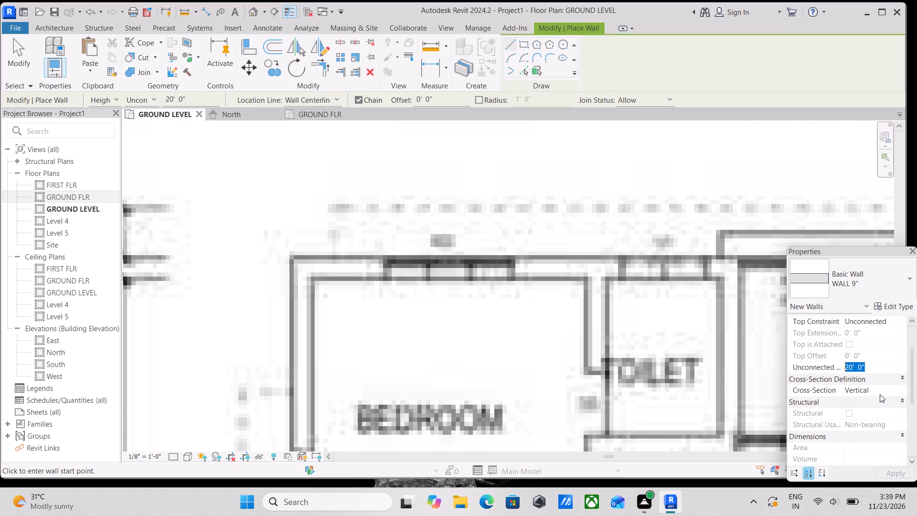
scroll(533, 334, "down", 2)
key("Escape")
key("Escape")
Restart the Wall tool and set the location line of the new WALL 9" walls to Finish Face: Interior.
scroll(533, 334, "down", 2)
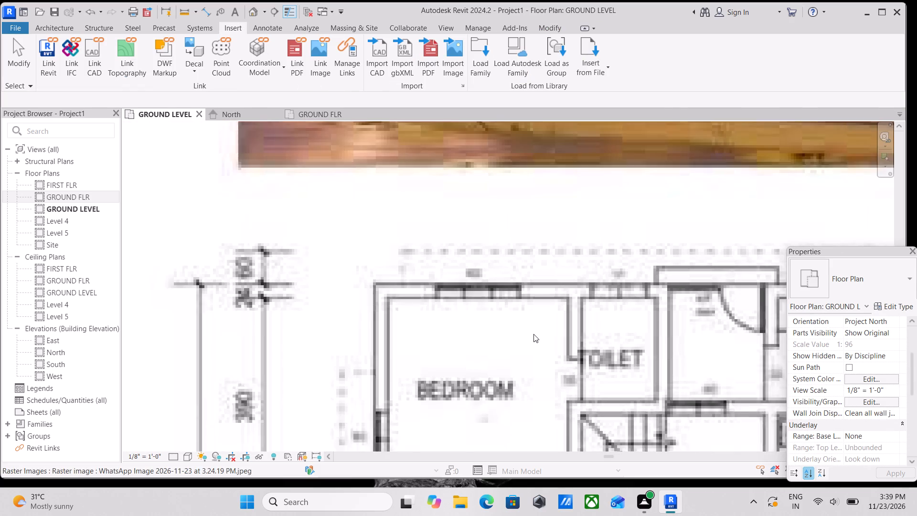
middle_click_drag(533, 334, 440, 294)
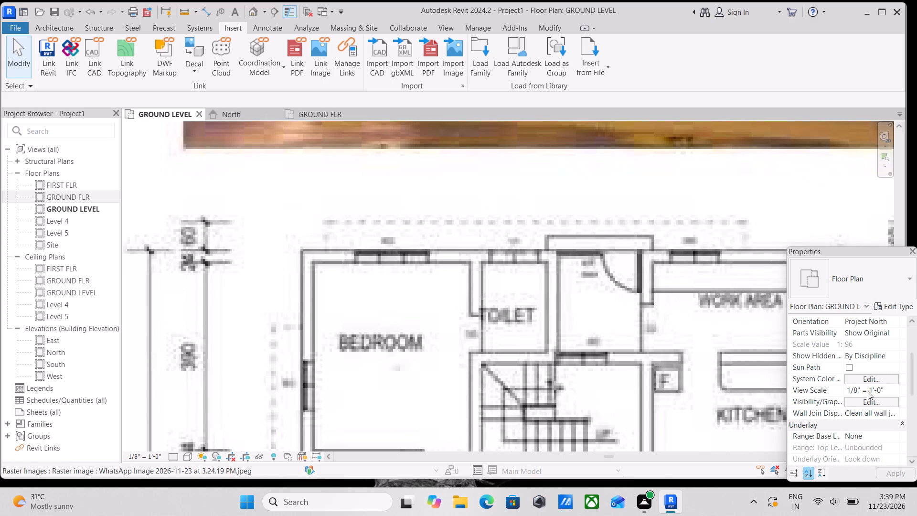
type("WA")
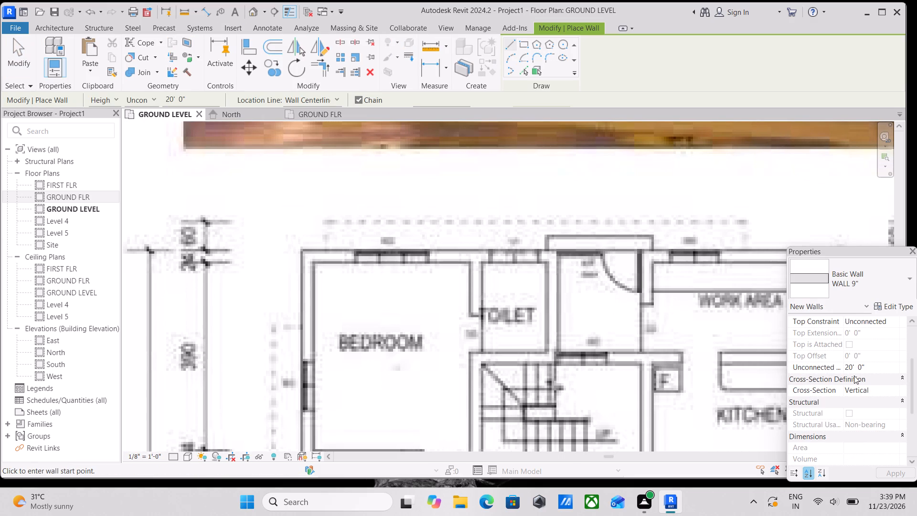
left_click(871, 364)
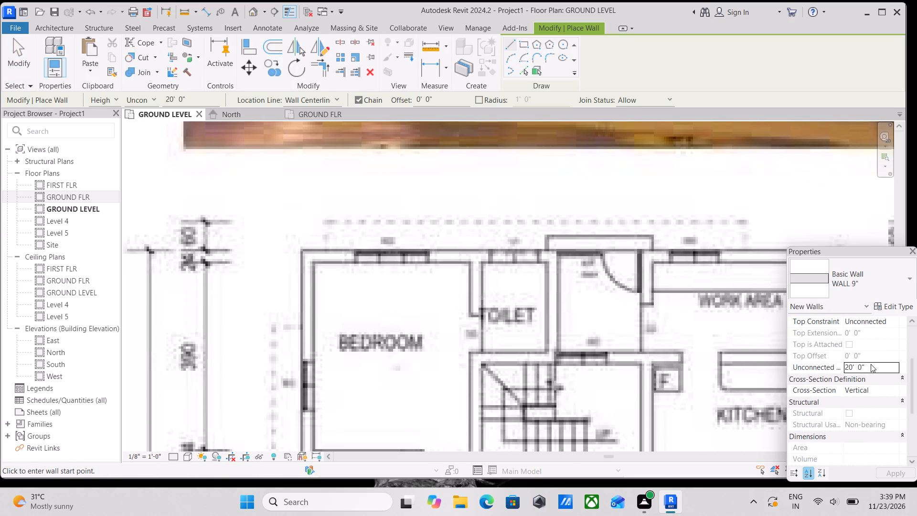
scroll(844, 339, "up", 2)
left_click(895, 356)
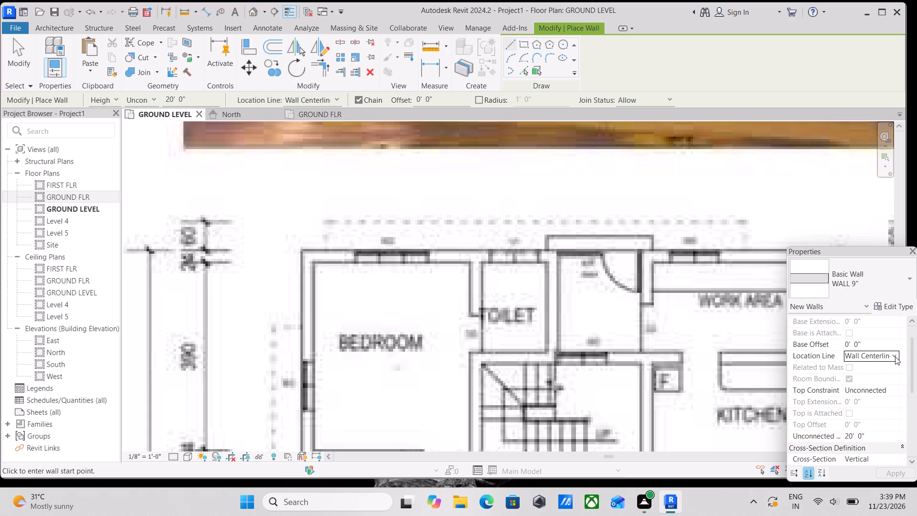
left_click(895, 356)
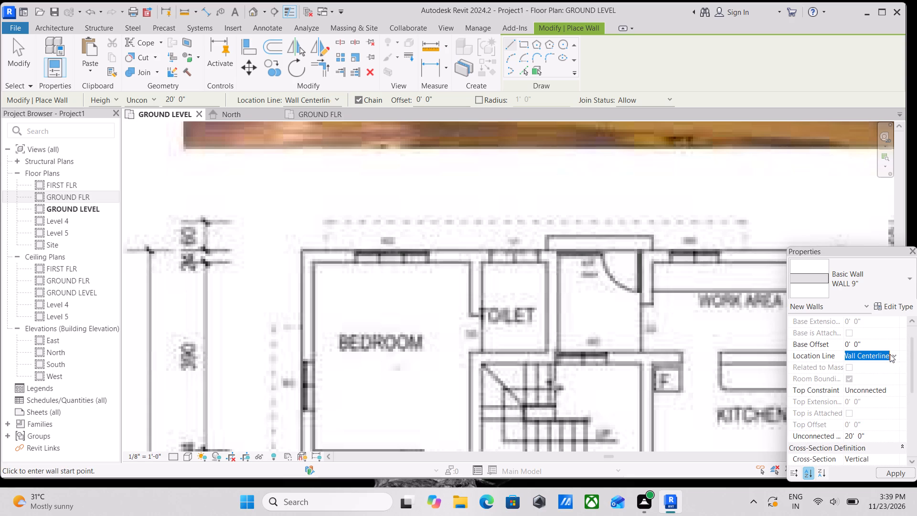
left_click(890, 354)
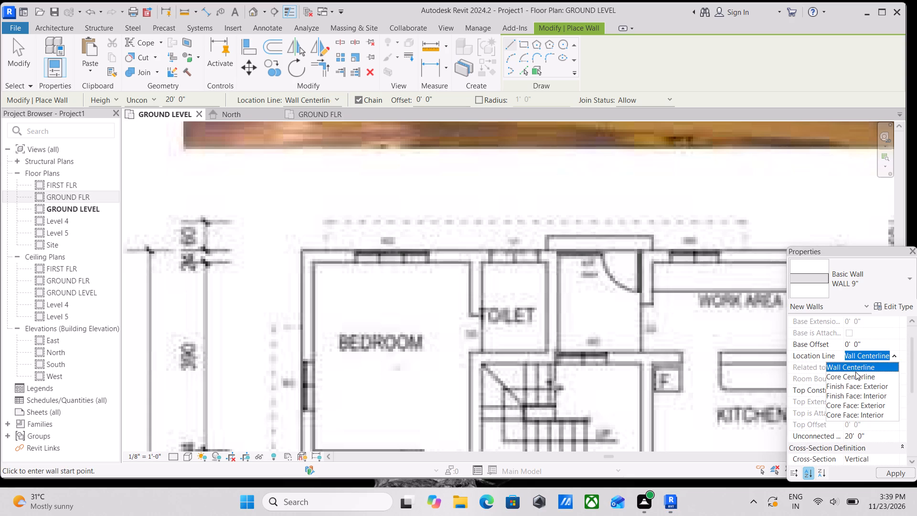
scroll(853, 381, "up", 3)
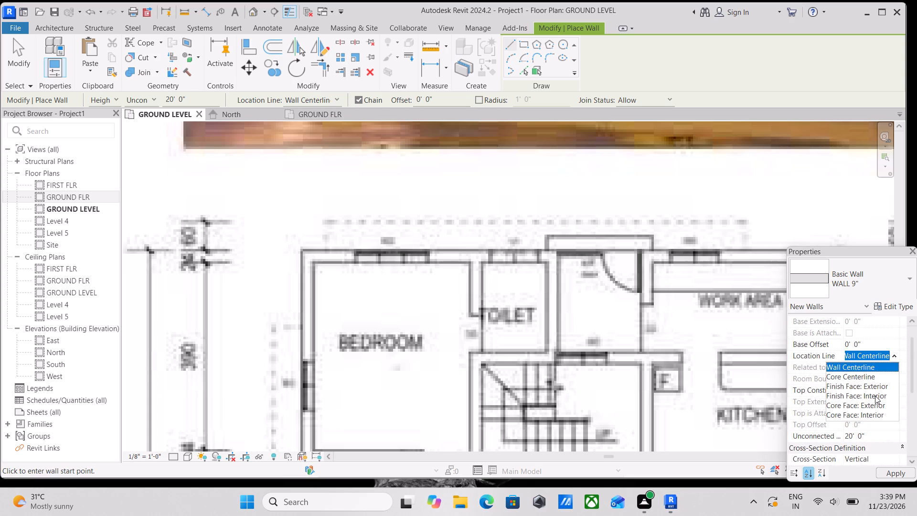
left_click(873, 396)
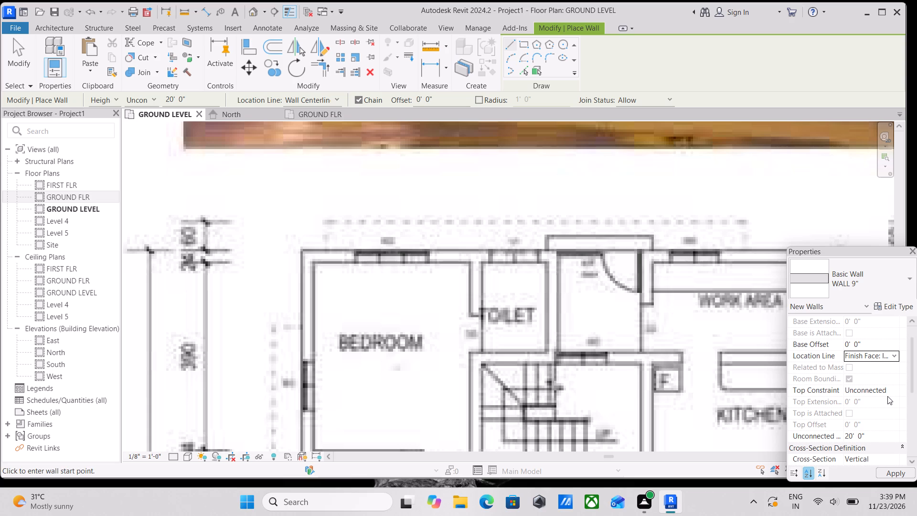
Set the top constraint of the new WALL 9" walls to Up to level: FIRST FLR.
left_click(890, 392)
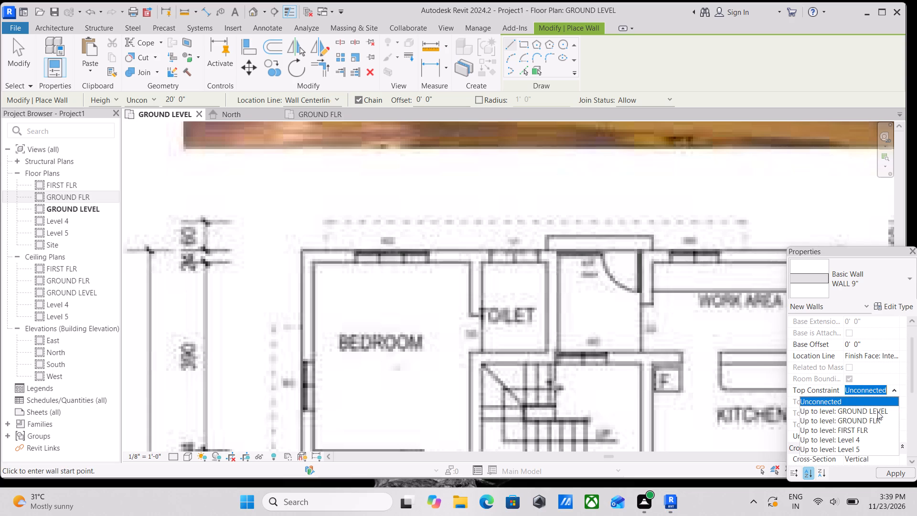
left_click(848, 430)
left_click(893, 473)
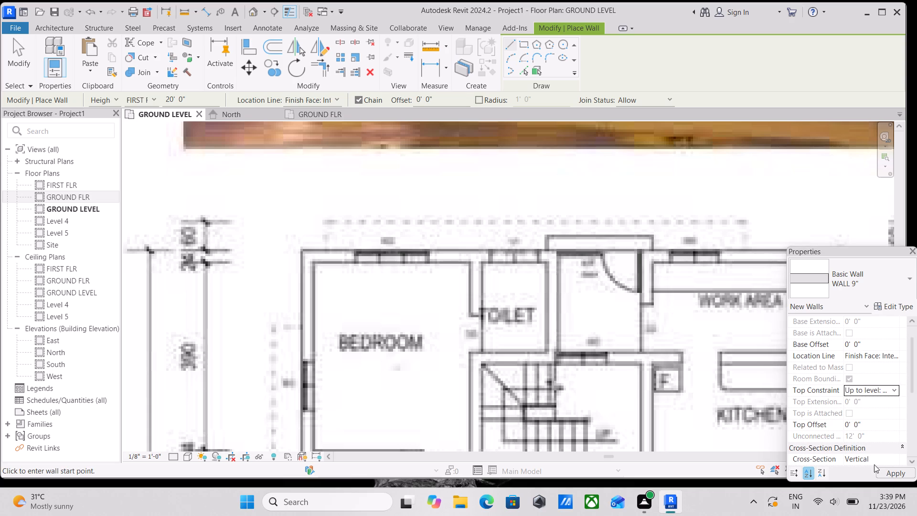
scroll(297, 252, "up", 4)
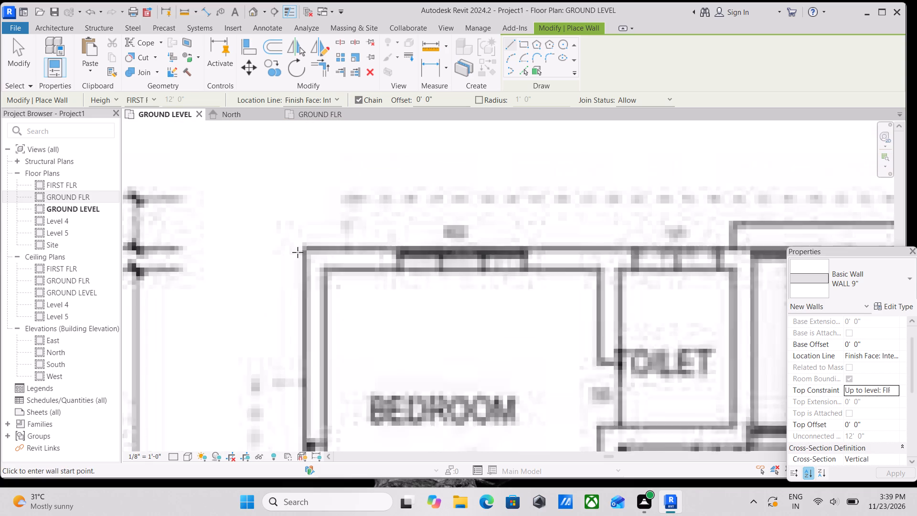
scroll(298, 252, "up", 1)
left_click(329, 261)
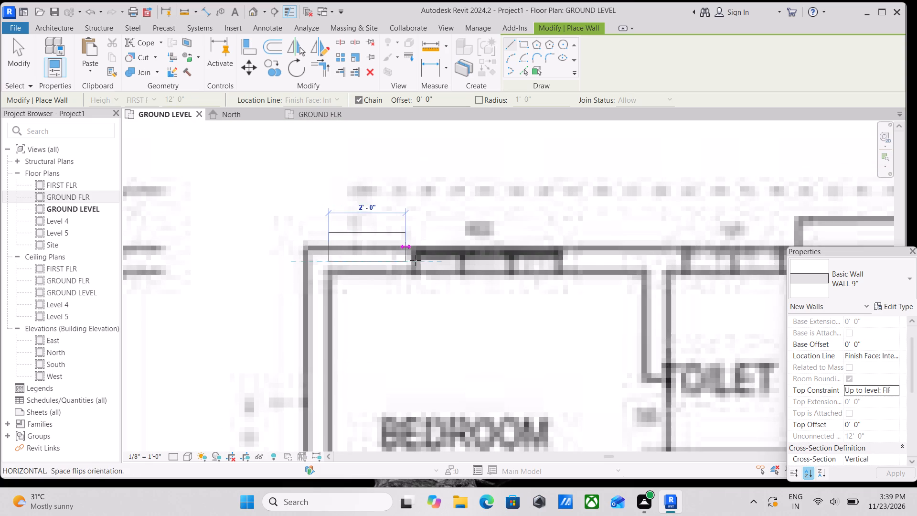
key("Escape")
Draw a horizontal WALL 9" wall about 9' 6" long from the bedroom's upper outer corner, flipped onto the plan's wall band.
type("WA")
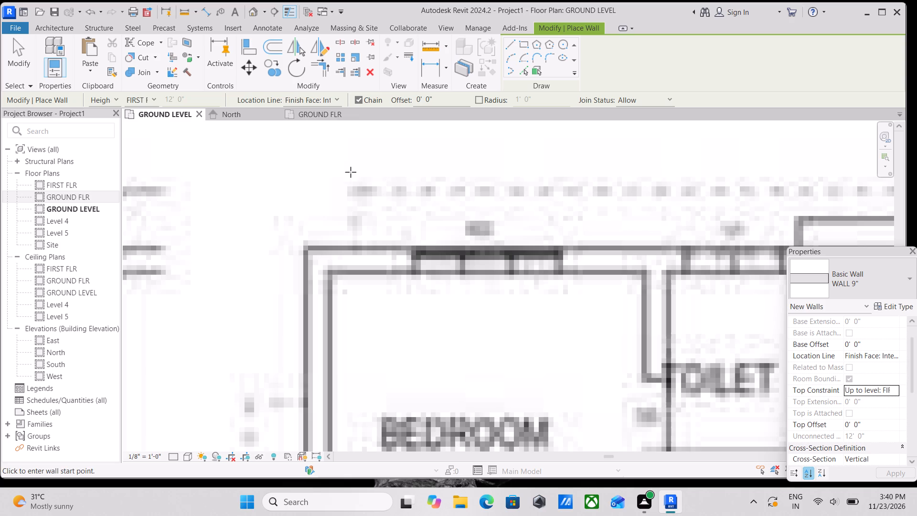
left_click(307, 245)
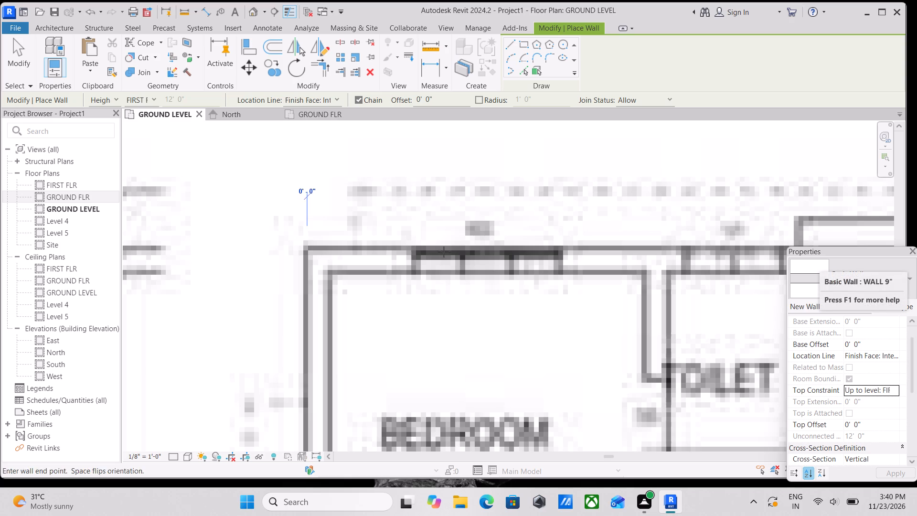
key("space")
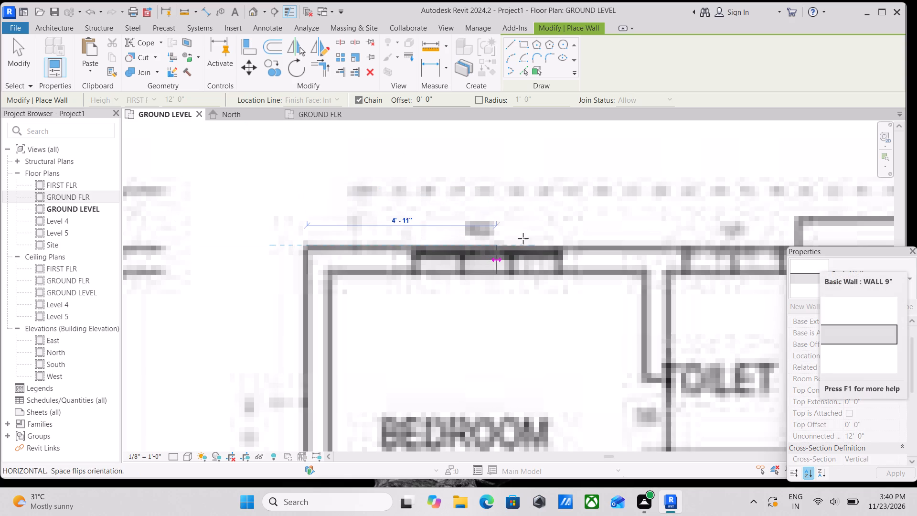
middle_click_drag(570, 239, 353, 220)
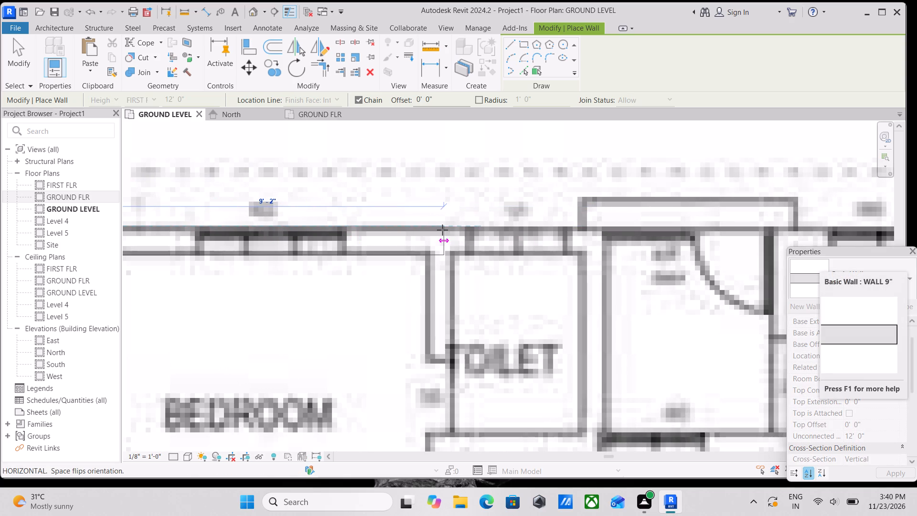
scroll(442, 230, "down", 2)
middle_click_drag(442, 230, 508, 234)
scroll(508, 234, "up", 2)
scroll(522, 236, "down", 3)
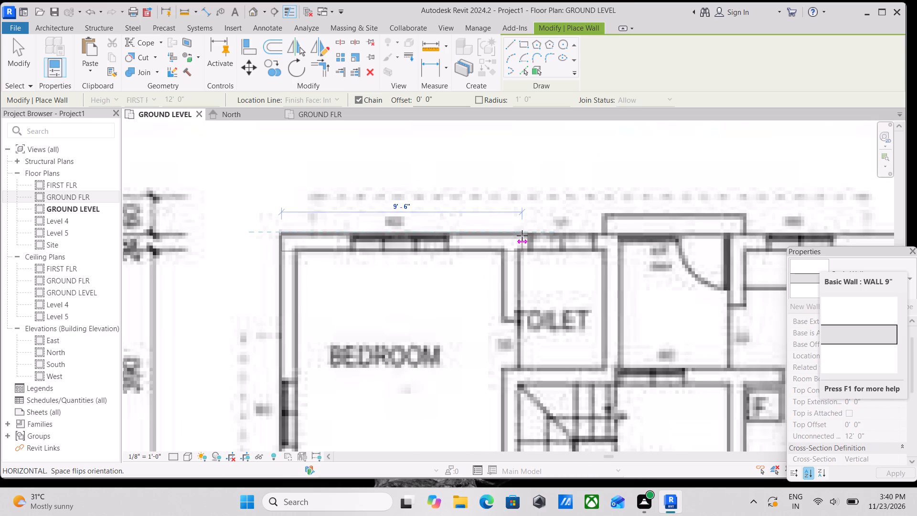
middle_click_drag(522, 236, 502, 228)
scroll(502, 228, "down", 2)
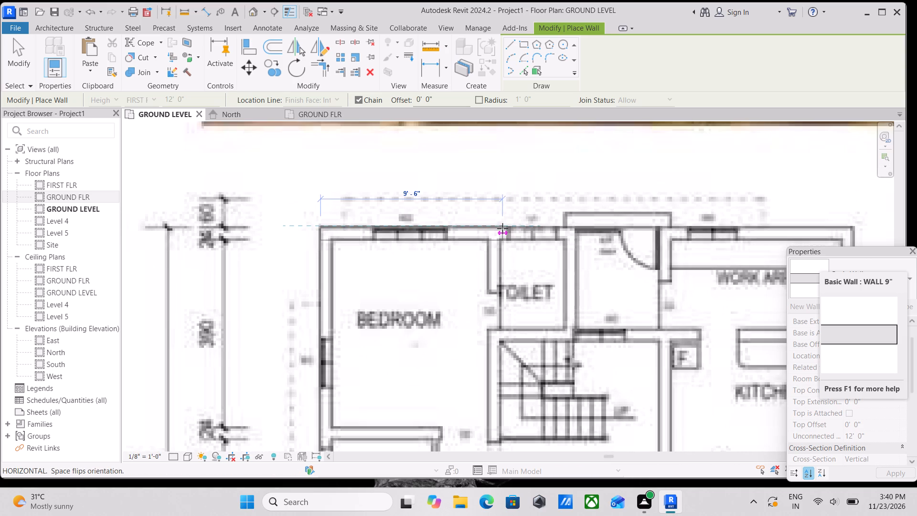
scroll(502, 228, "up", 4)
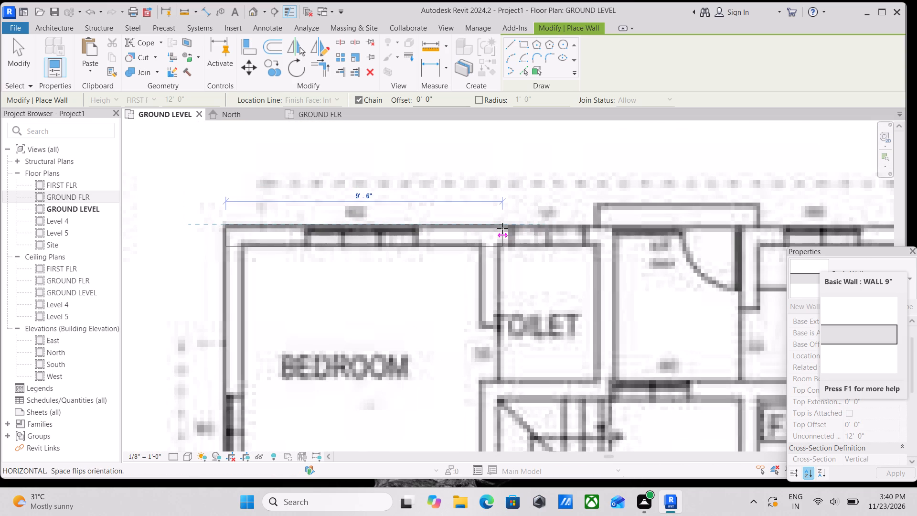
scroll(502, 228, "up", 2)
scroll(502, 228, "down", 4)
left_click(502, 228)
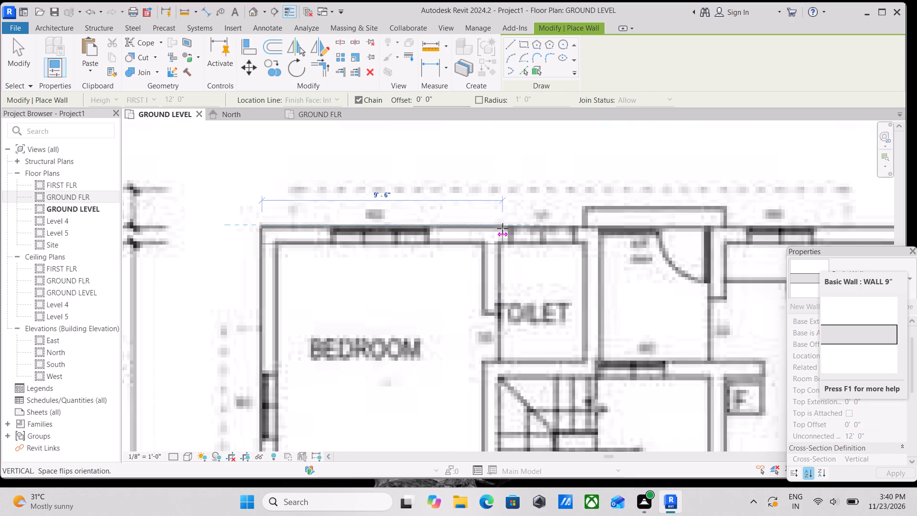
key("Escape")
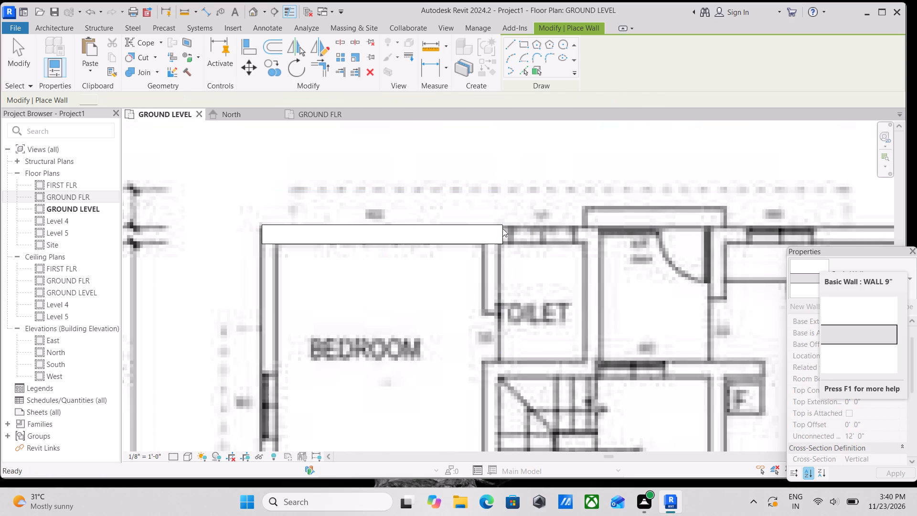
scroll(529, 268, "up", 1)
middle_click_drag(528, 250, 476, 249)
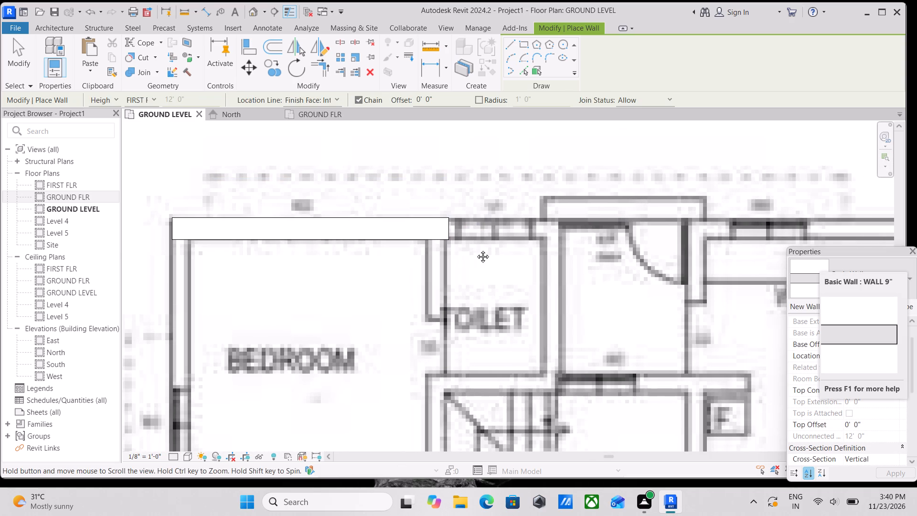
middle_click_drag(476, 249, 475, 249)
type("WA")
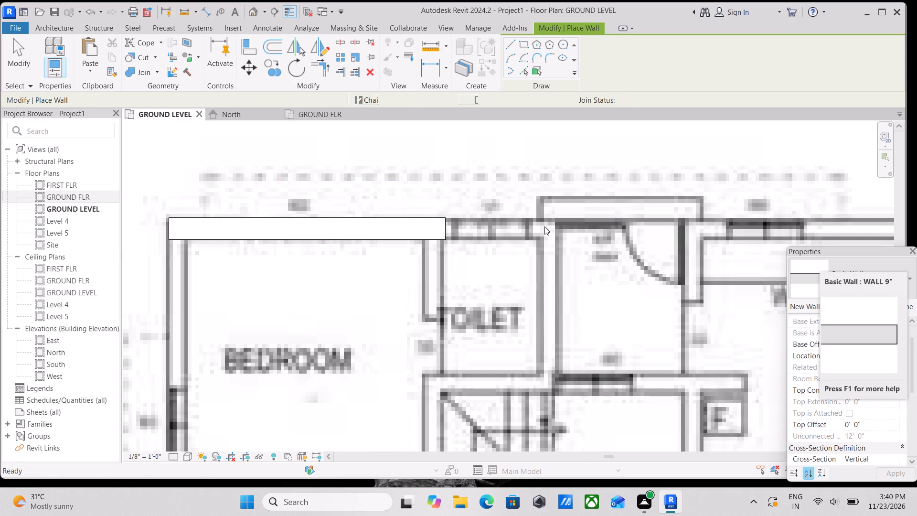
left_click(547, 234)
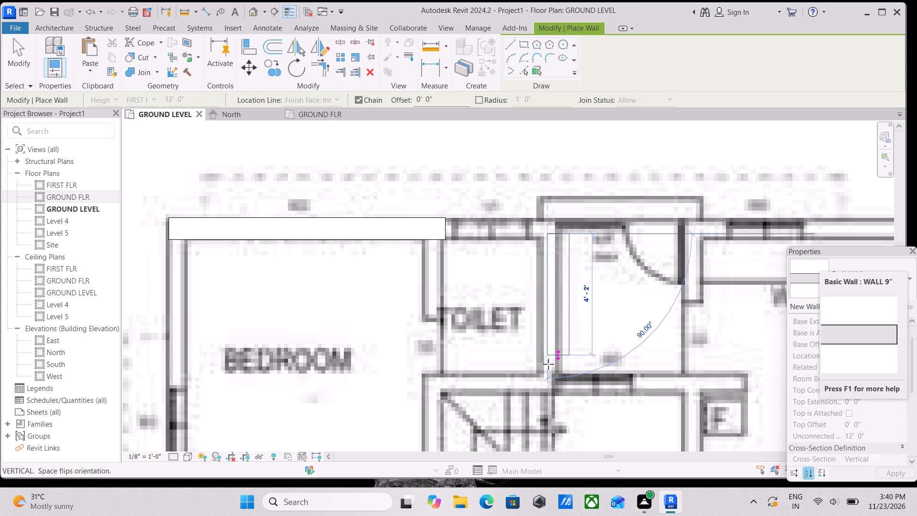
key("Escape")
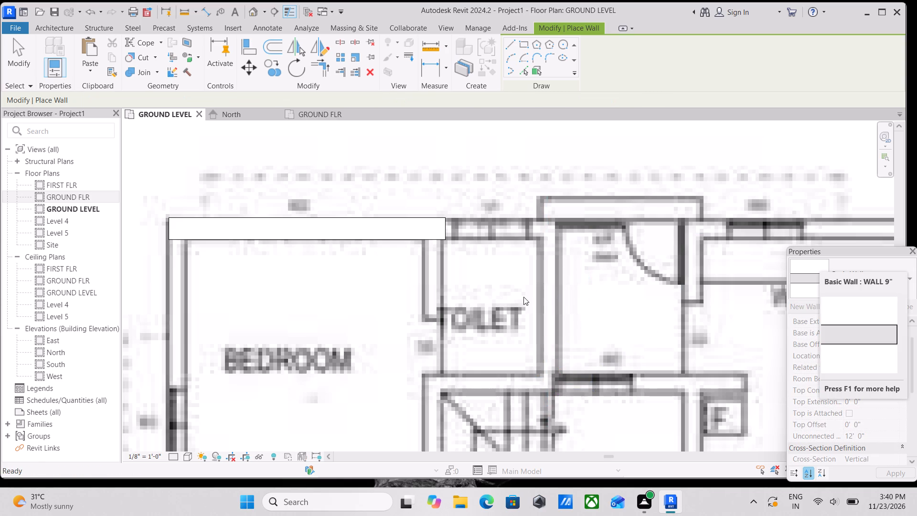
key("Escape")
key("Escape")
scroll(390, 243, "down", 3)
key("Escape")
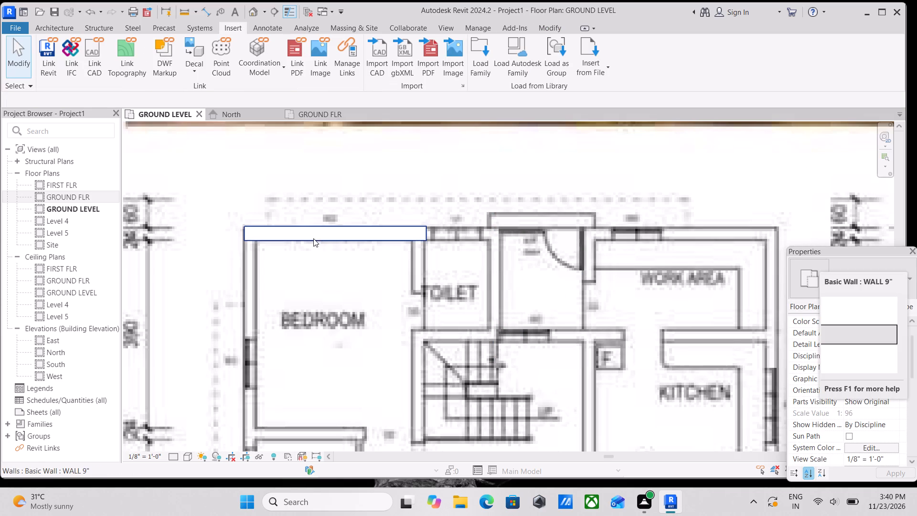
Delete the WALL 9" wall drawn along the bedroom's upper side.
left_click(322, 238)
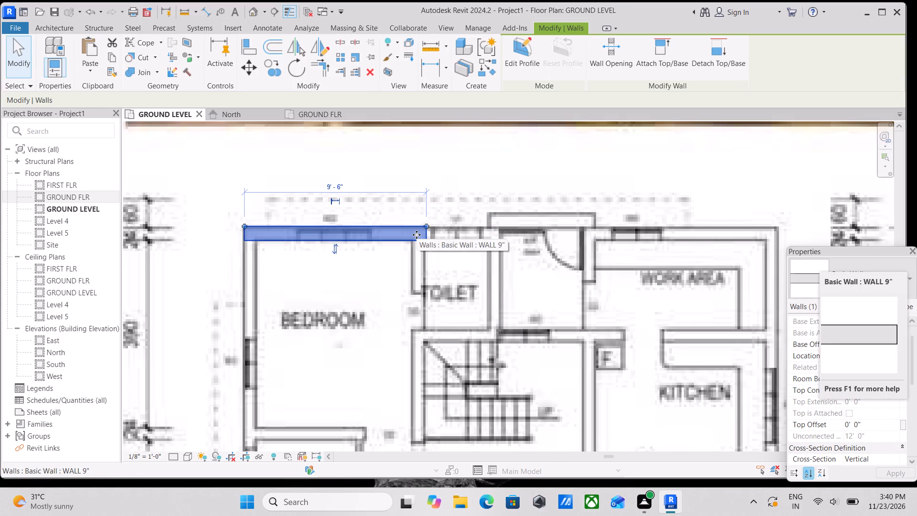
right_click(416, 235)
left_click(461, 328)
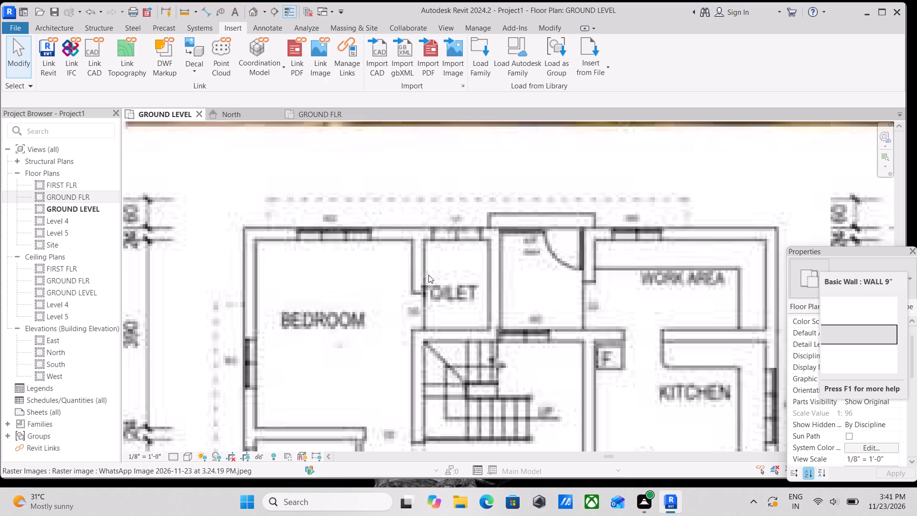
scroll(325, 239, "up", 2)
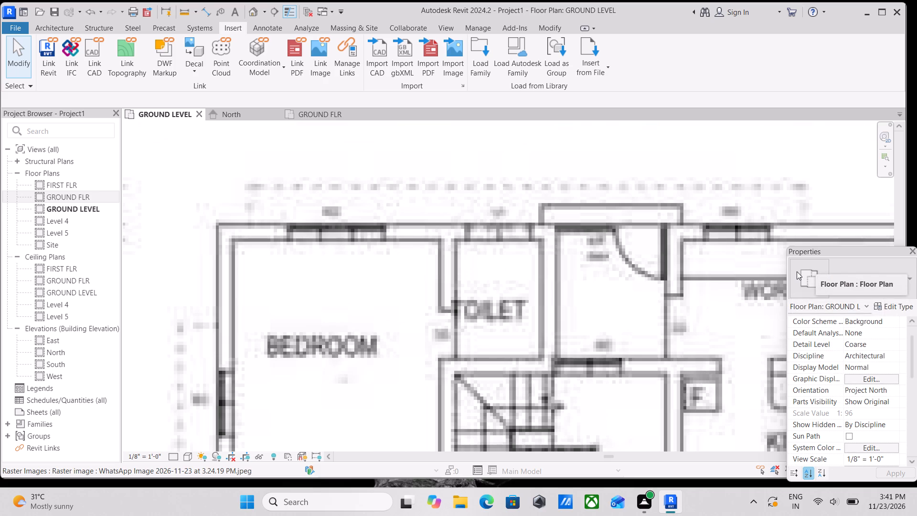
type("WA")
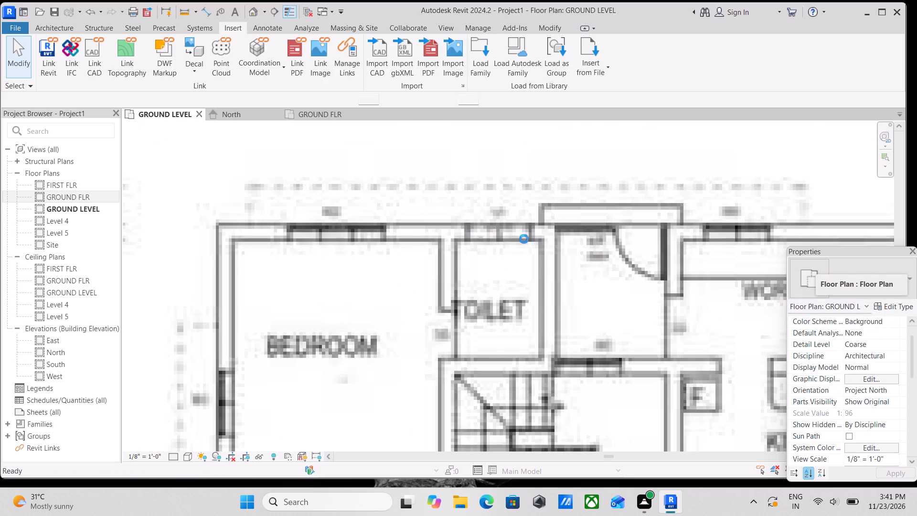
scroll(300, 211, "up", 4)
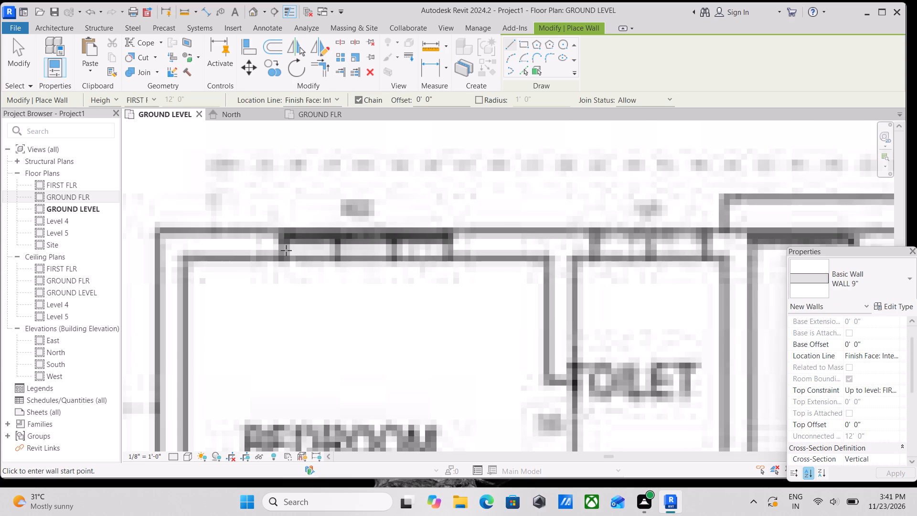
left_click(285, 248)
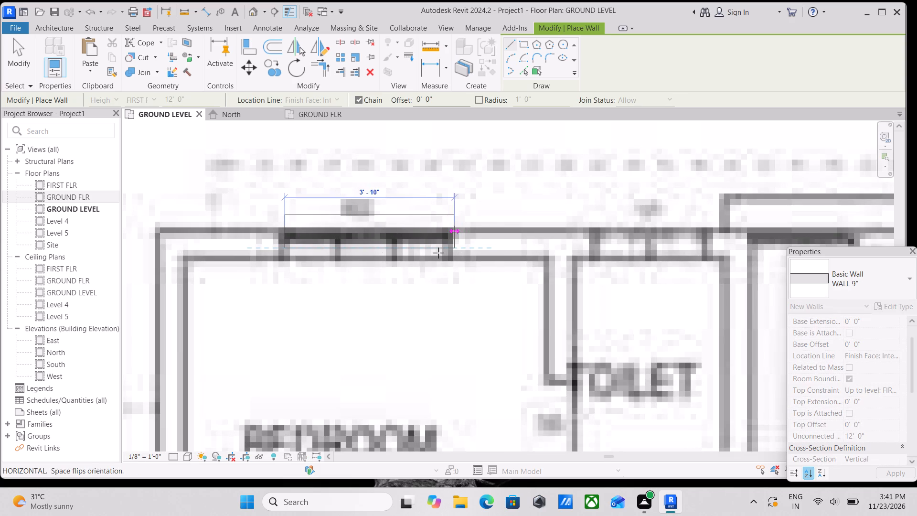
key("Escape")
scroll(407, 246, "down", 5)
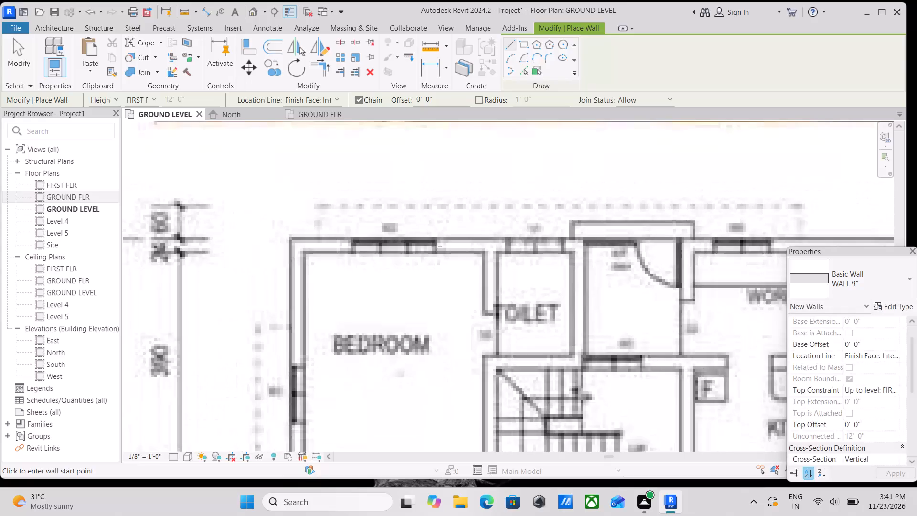
Create a new material for the Structure [1] layer of the WALL 9" wall type.
middle_click_drag(437, 247, 396, 202)
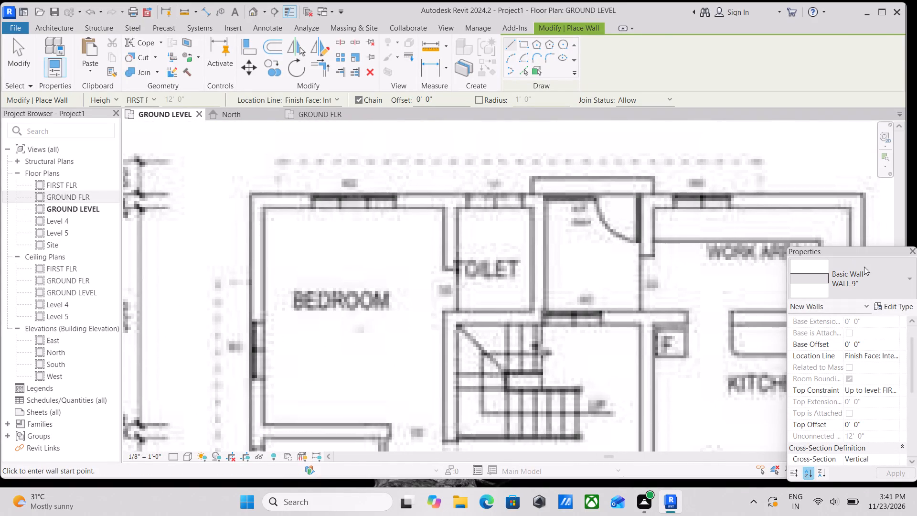
left_click(885, 305)
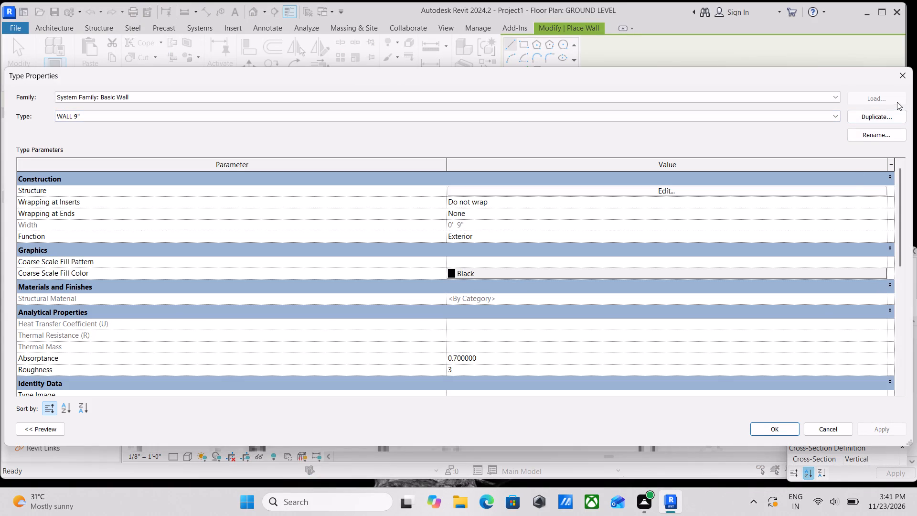
left_click(647, 191)
left_click(375, 188)
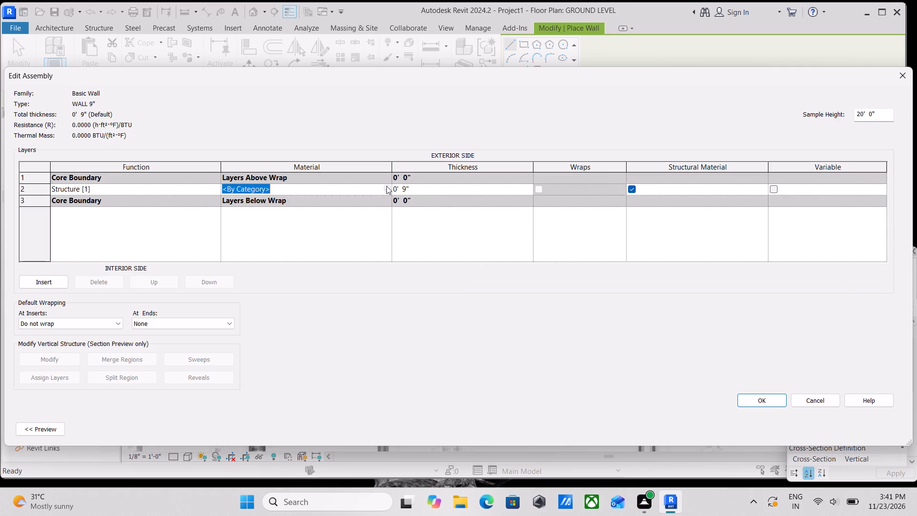
left_click(387, 185)
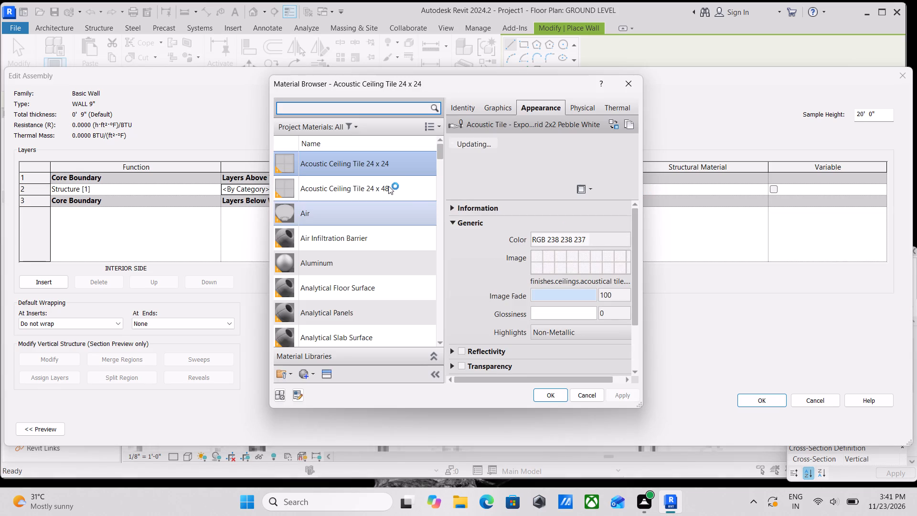
left_click(305, 373)
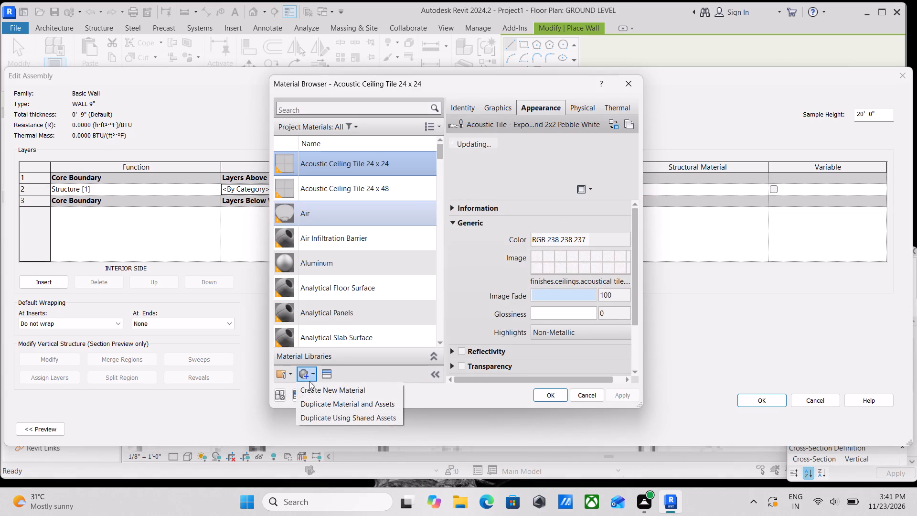
left_click(310, 388)
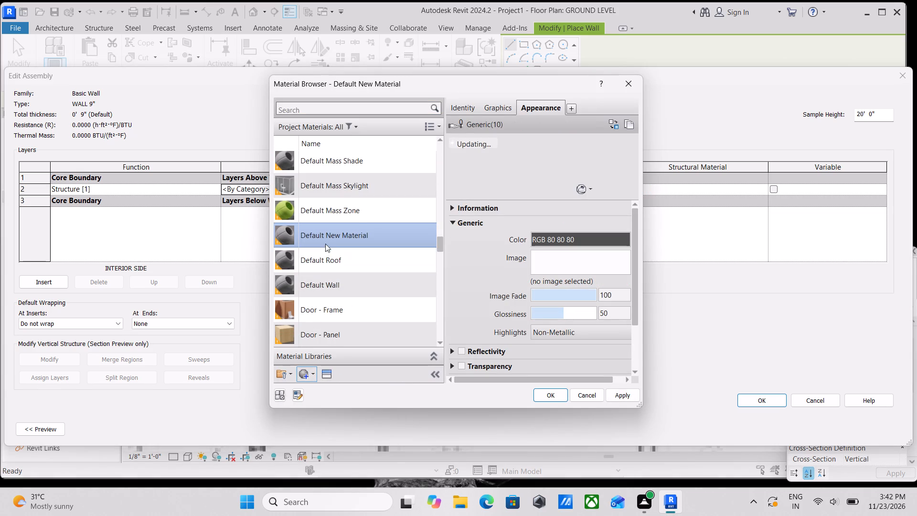
Rename the new material as SOFT COOL PAINT.
right_click(334, 233)
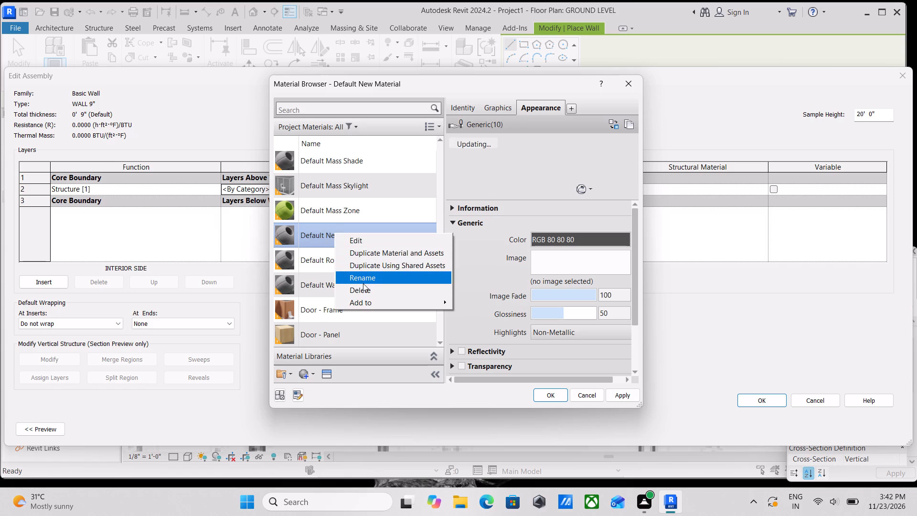
left_click(363, 283)
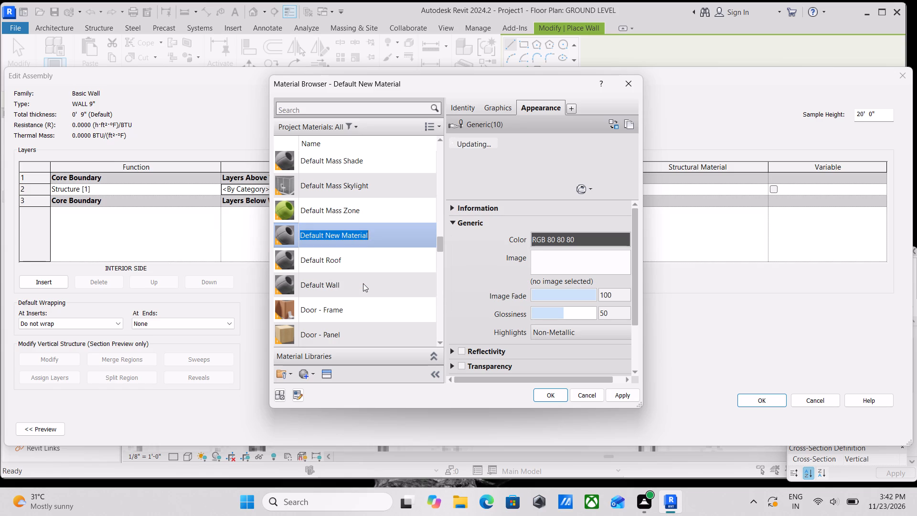
type("MA")
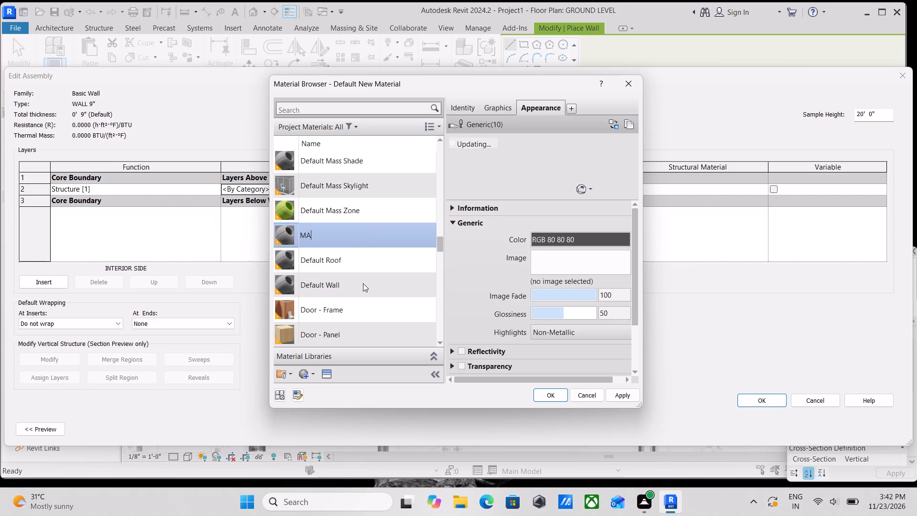
key("BackSpace")
key("BackSpace")
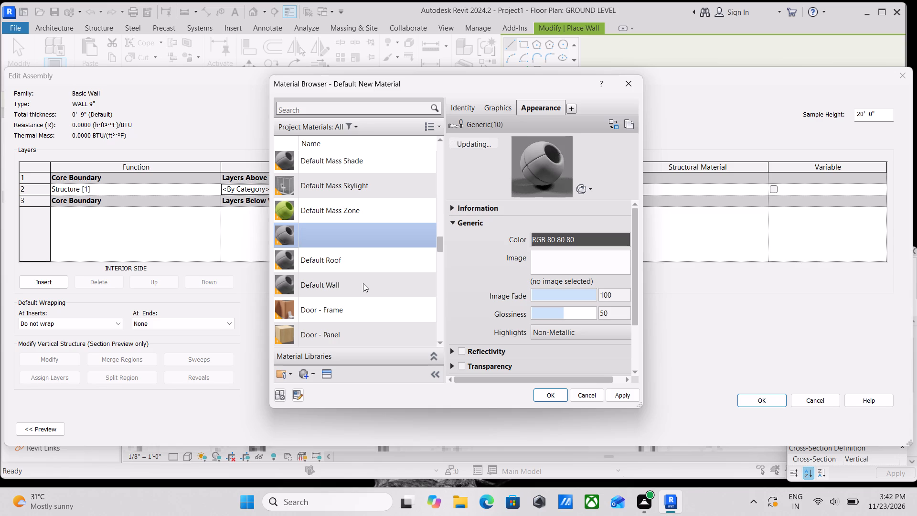
type("MA")
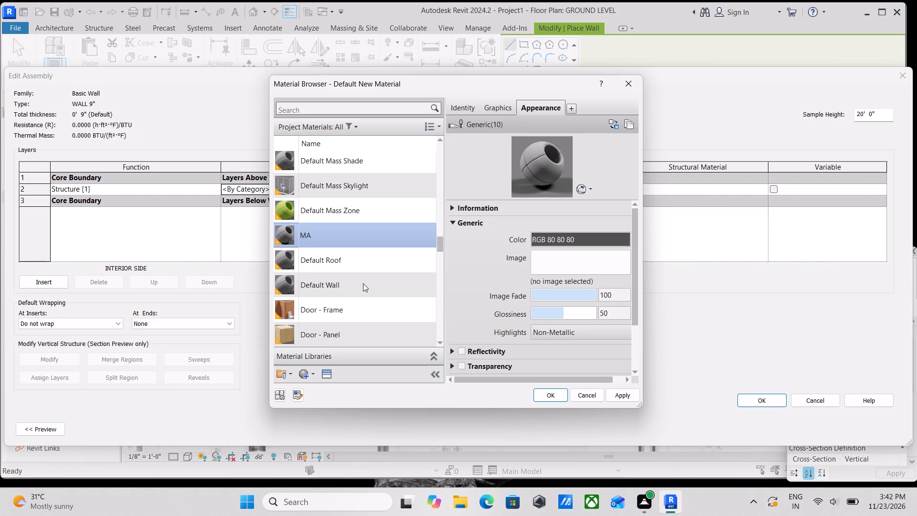
key("BackSpace")
key("BackSpace")
type("WAL")
key("BackSpace")
key("BackSpace")
key("BackSpace")
key("s")
type("OFT")
key("space")
type("COOL PAINT")
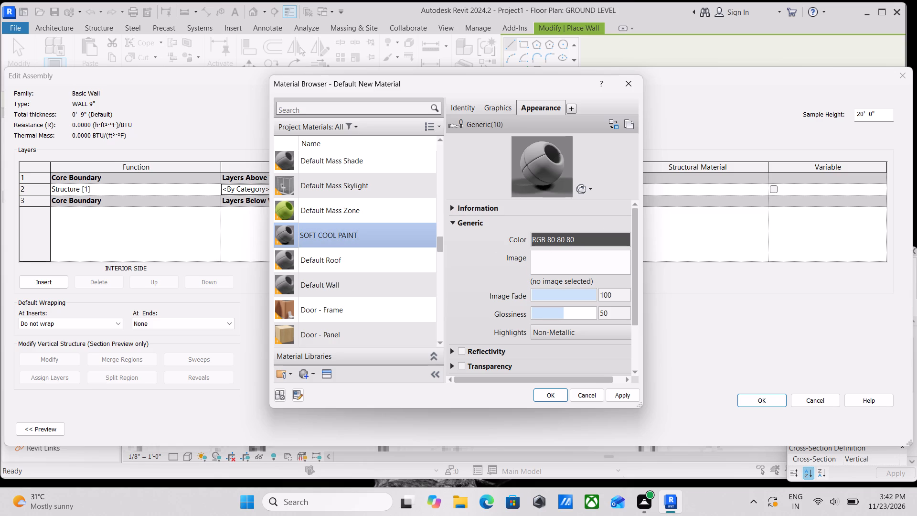
left_click(359, 239)
Open the Asset Browser and look through the Default, Concrete and Ceramic categories of the Appearance Library.
left_click(331, 374)
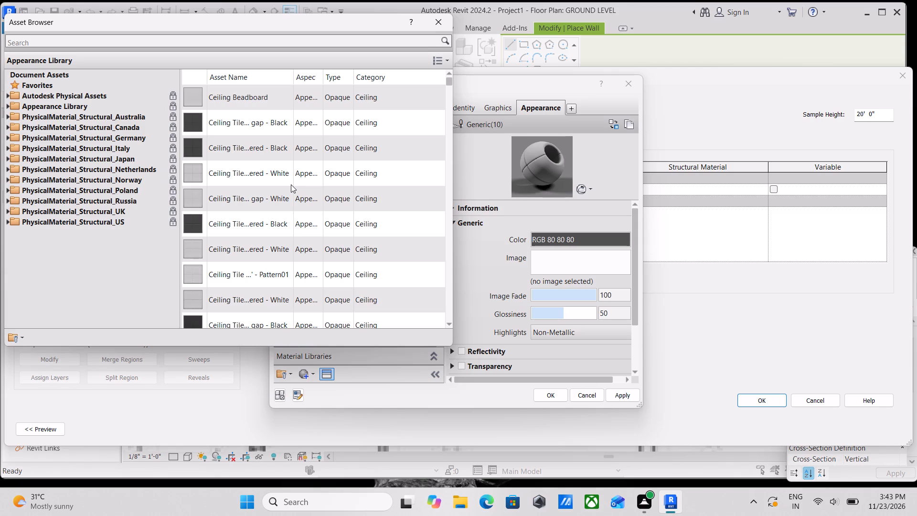
scroll(291, 184, "up", 1)
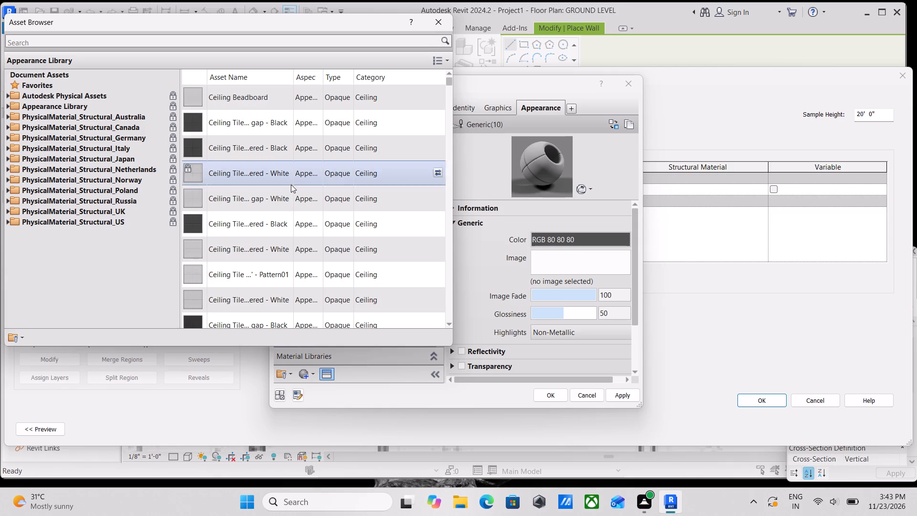
left_click(6, 105)
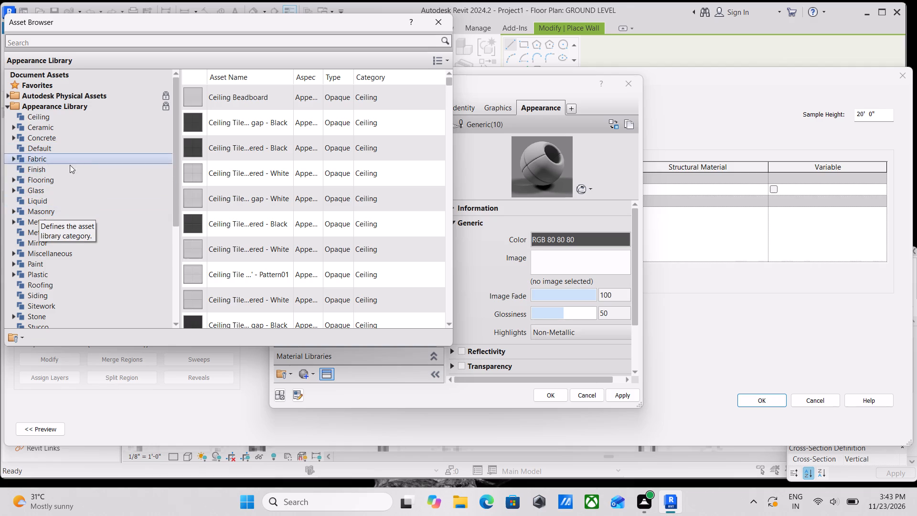
scroll(27, 198, "down", 1)
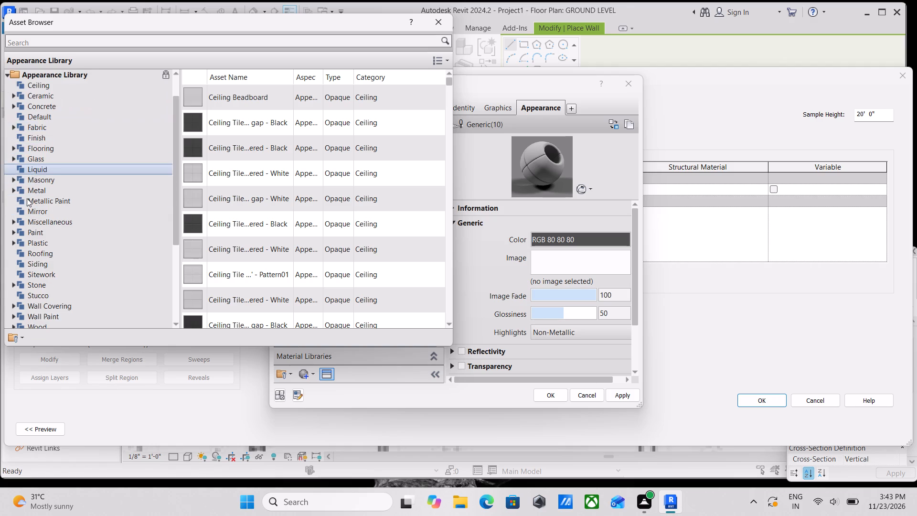
scroll(27, 198, "down", 1)
scroll(29, 180, "up", 1)
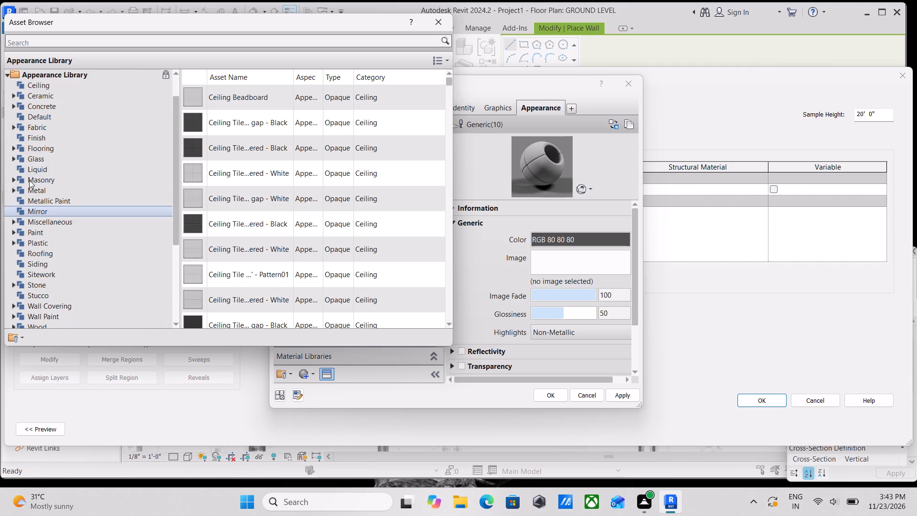
scroll(32, 152, "up", 1)
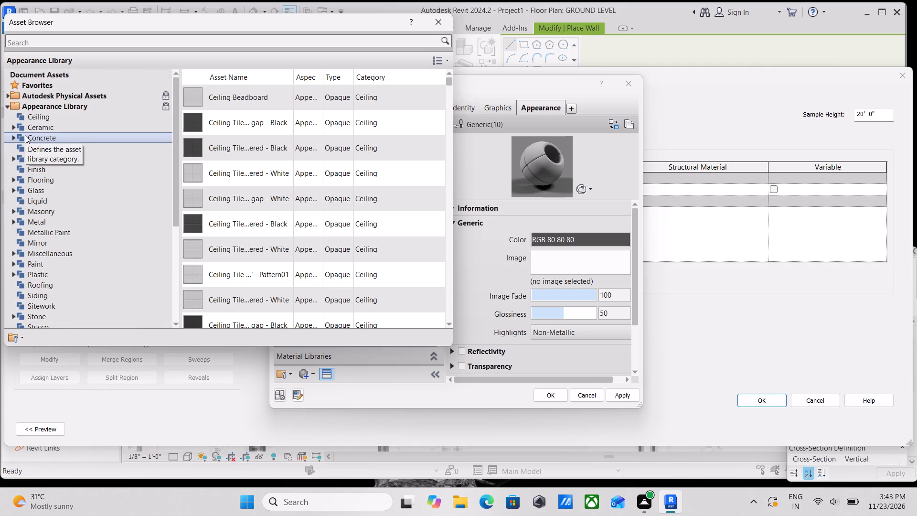
scroll(26, 140, "down", 1)
scroll(28, 179, "down", 1)
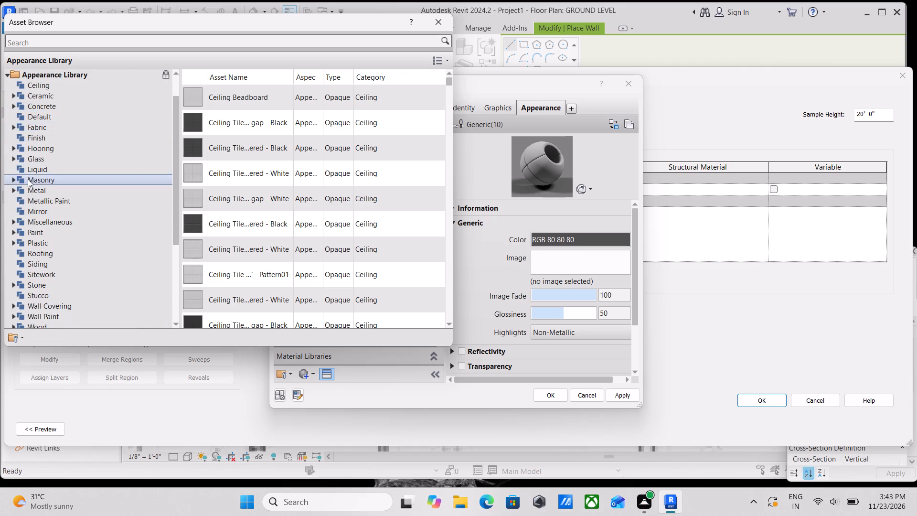
scroll(28, 179, "down", 1)
scroll(28, 179, "up", 5)
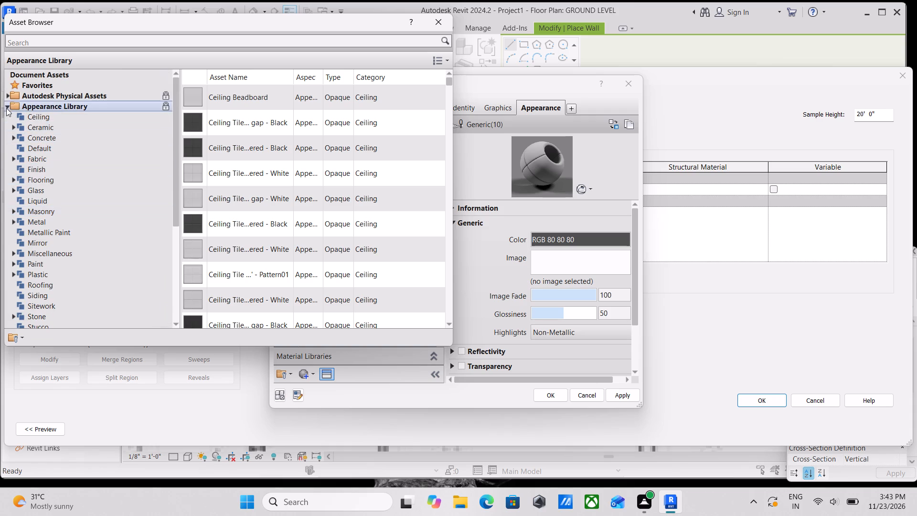
left_click(45, 148)
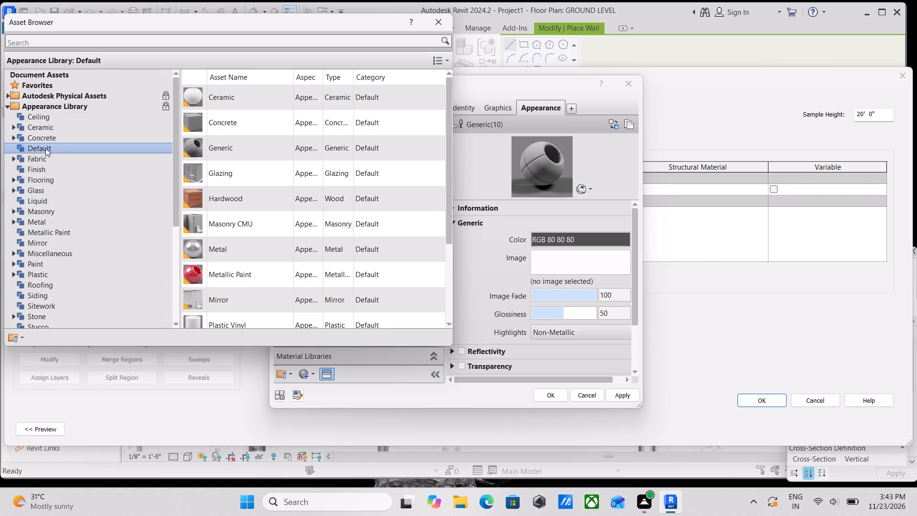
left_click(49, 140)
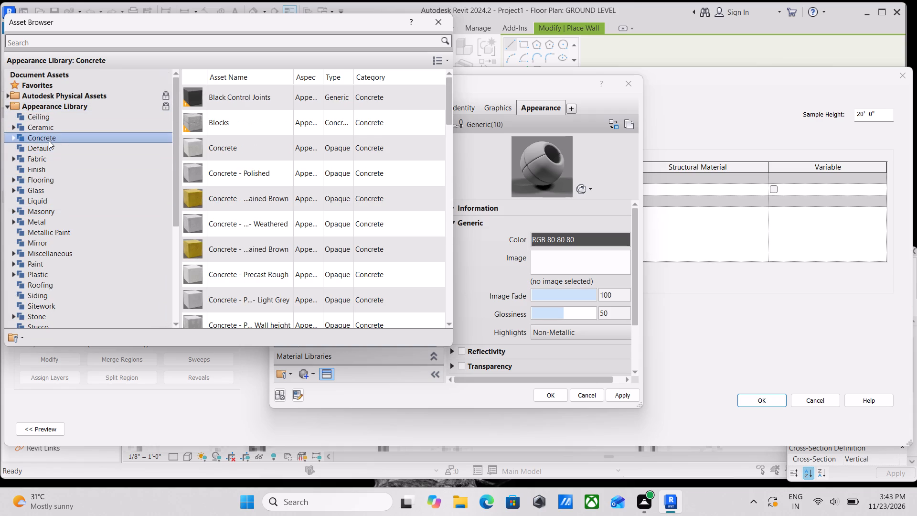
left_click(55, 128)
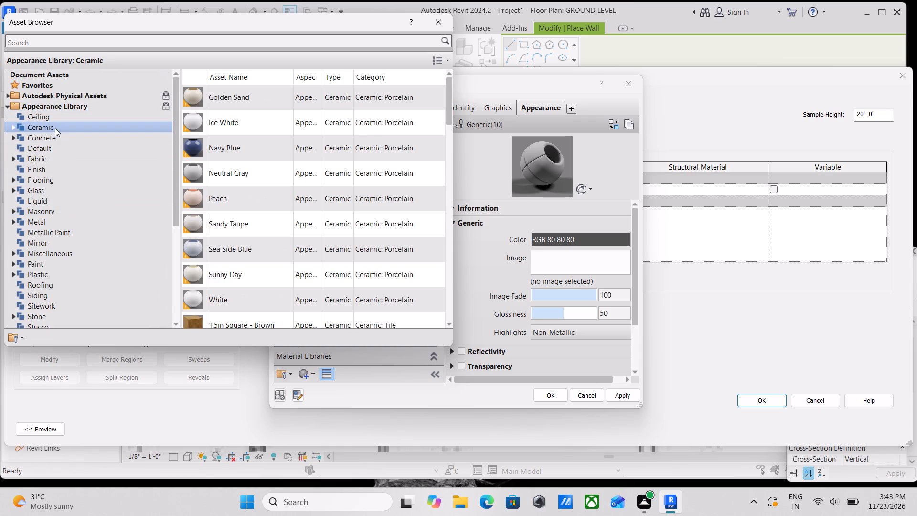
Replace the new material's appearance with the Beige asset from the Wall Paint: Matte category.
scroll(50, 250, "down", 3)
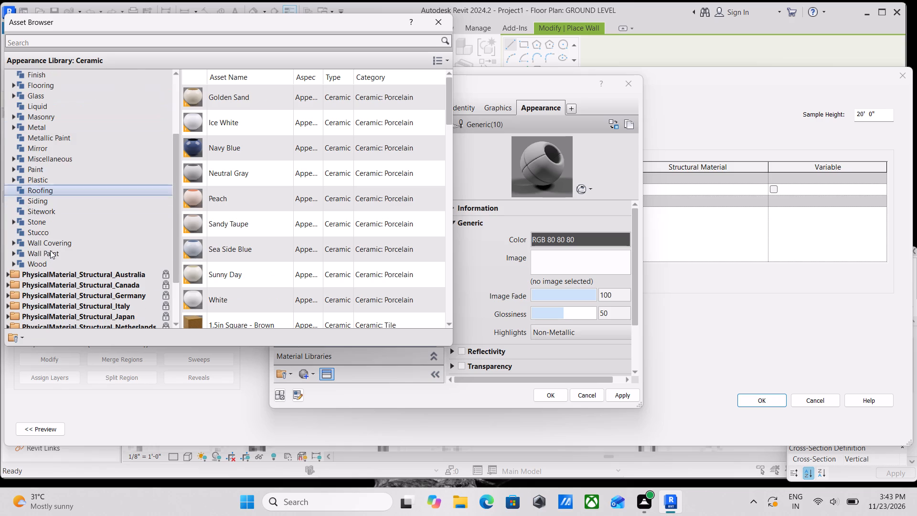
scroll(48, 217, "up", 2)
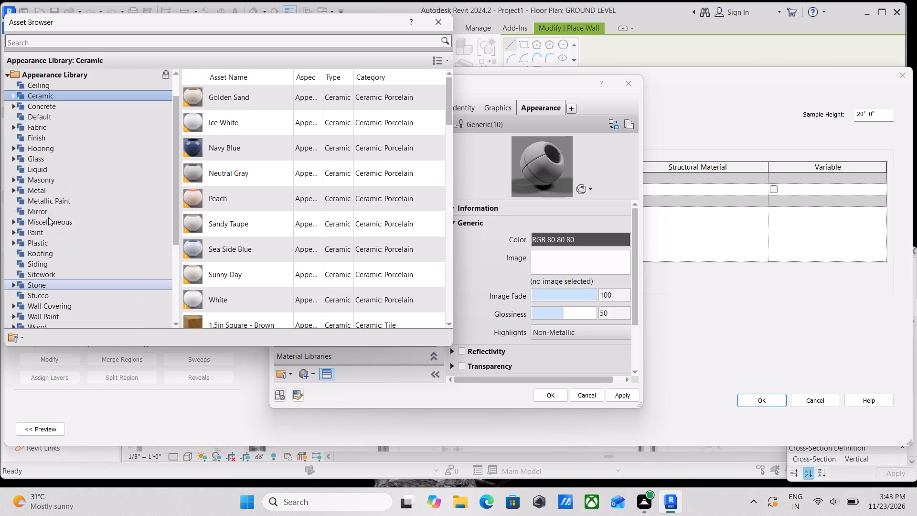
scroll(48, 217, "down", 1)
double_click(47, 284)
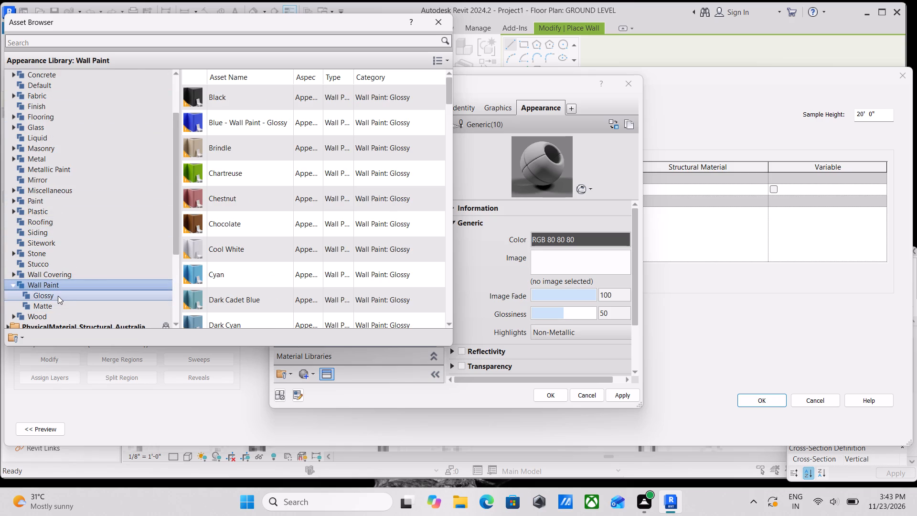
double_click(57, 302)
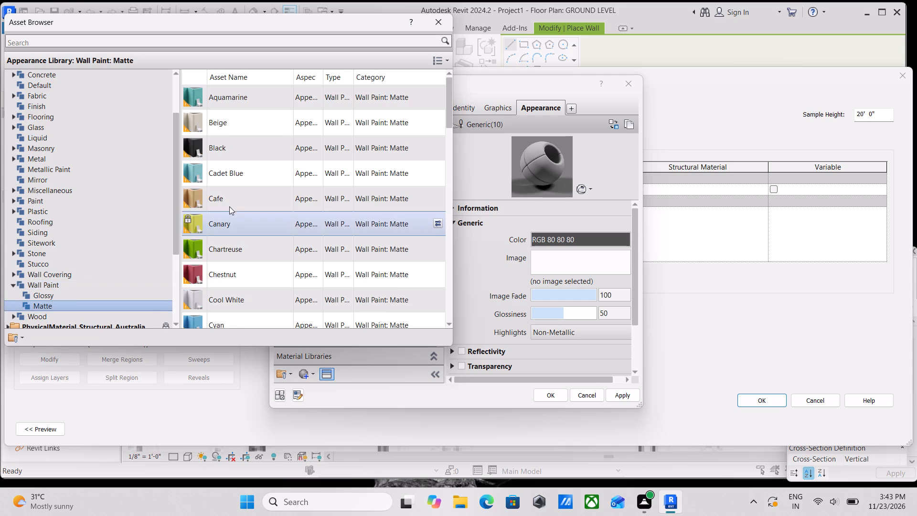
double_click(277, 123)
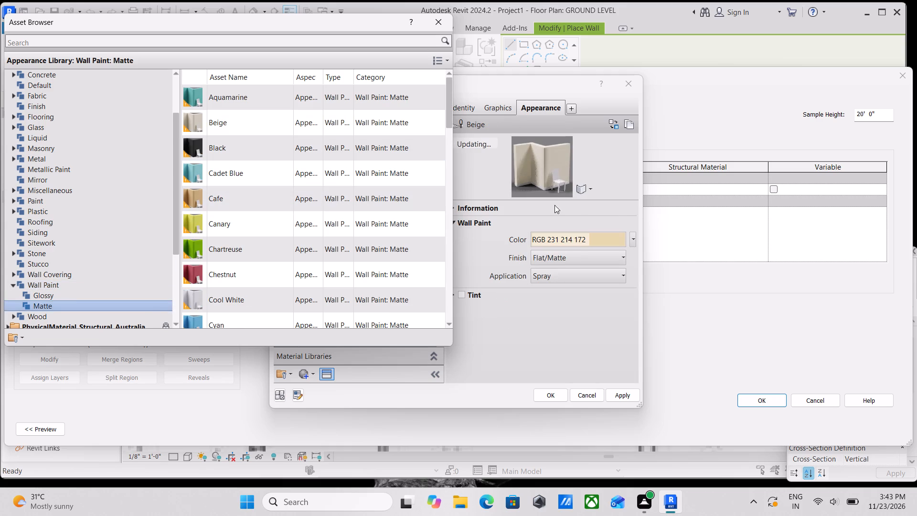
Set the wall paint color of the material's appearance to RGB 232-232-234.
left_click(616, 238)
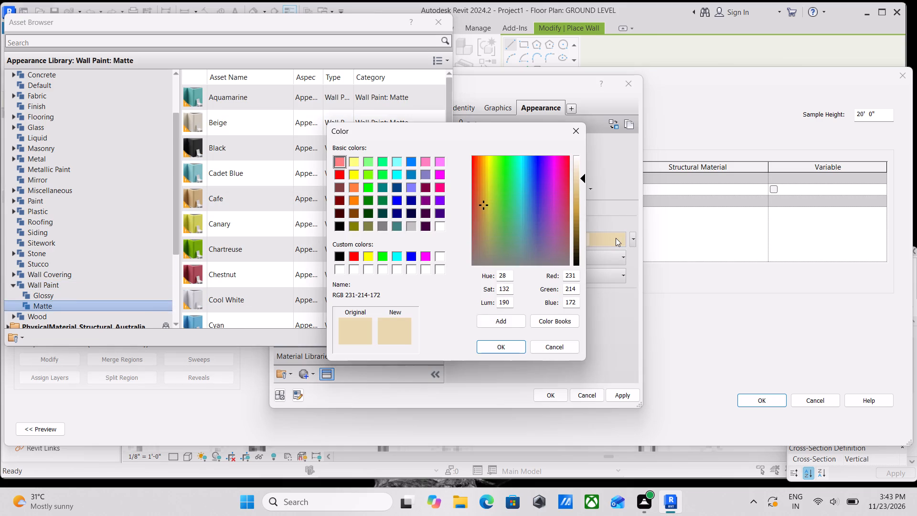
left_click_drag(575, 275, 537, 279)
type("232")
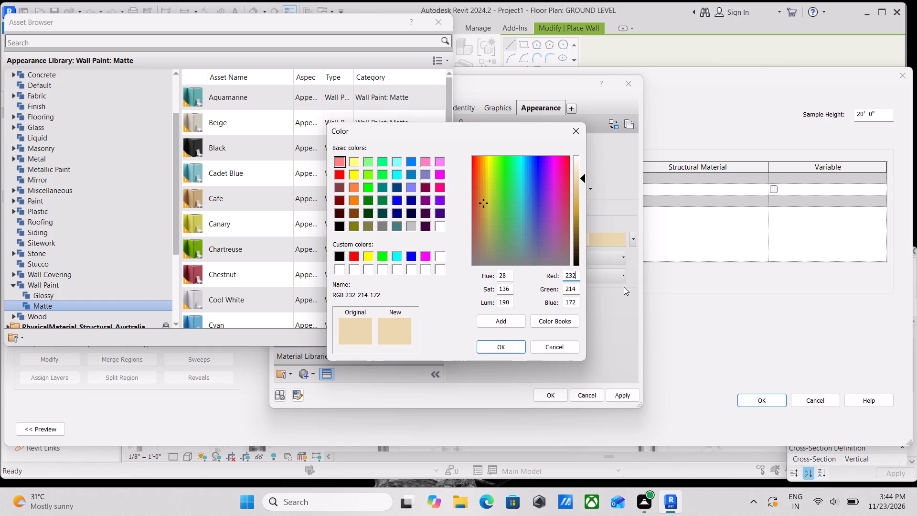
left_click(581, 288)
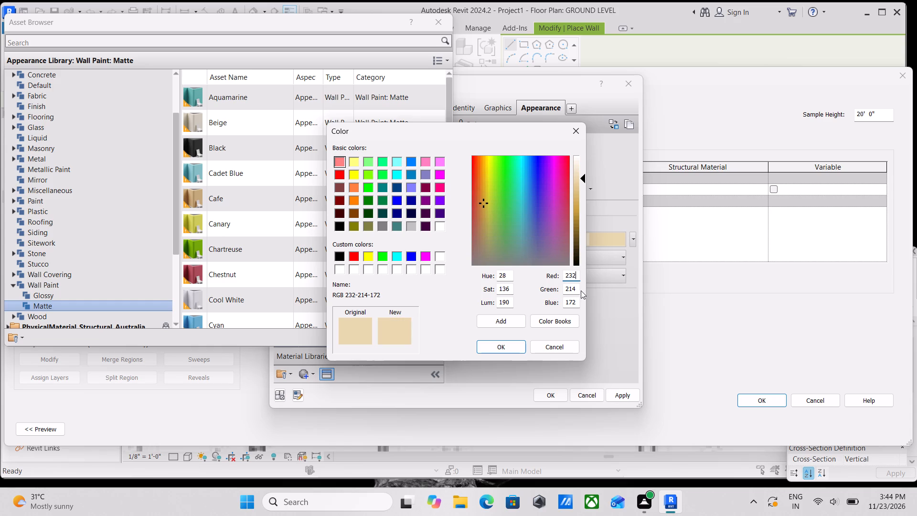
left_click(581, 290)
left_click(577, 290)
left_click_drag(577, 290, 570, 290)
type("232")
left_click_drag(574, 303, 560, 303)
type("234")
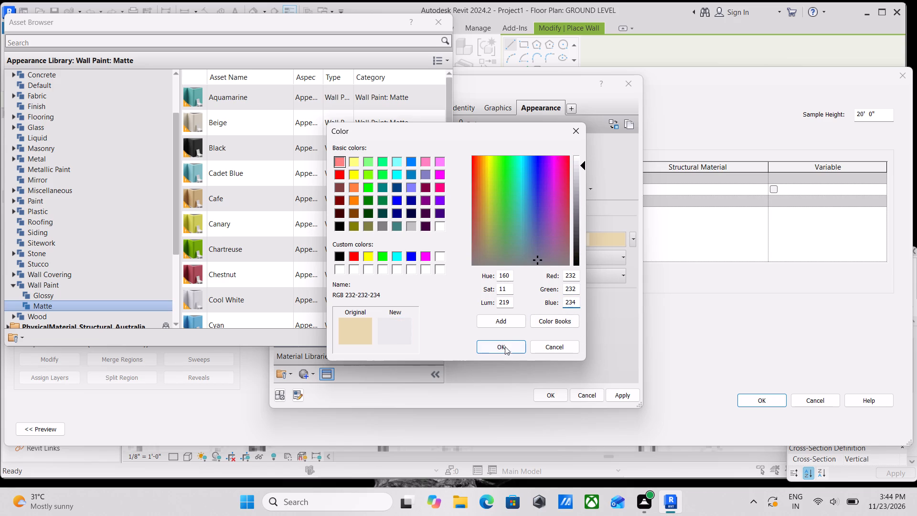
left_click(502, 345)
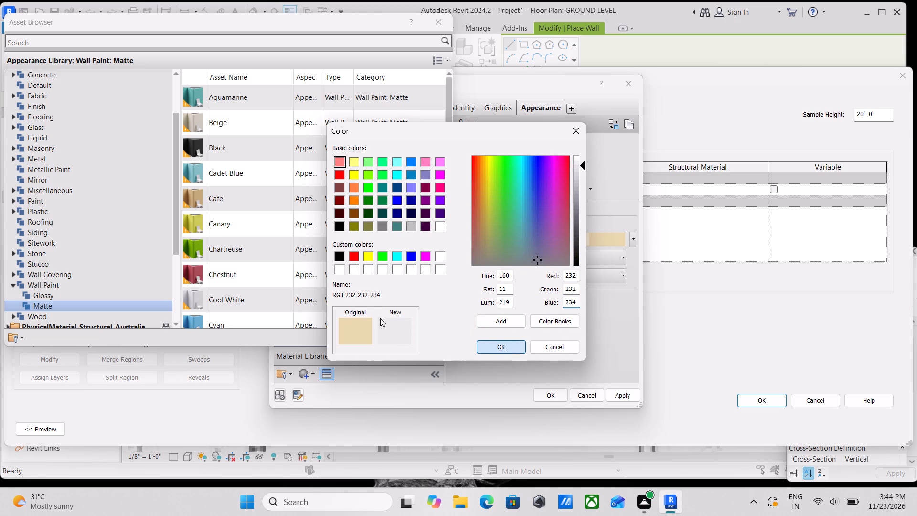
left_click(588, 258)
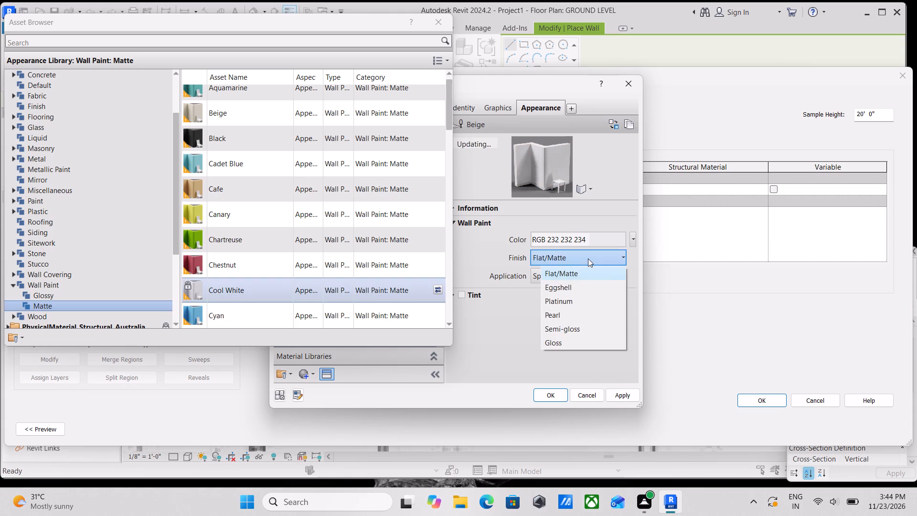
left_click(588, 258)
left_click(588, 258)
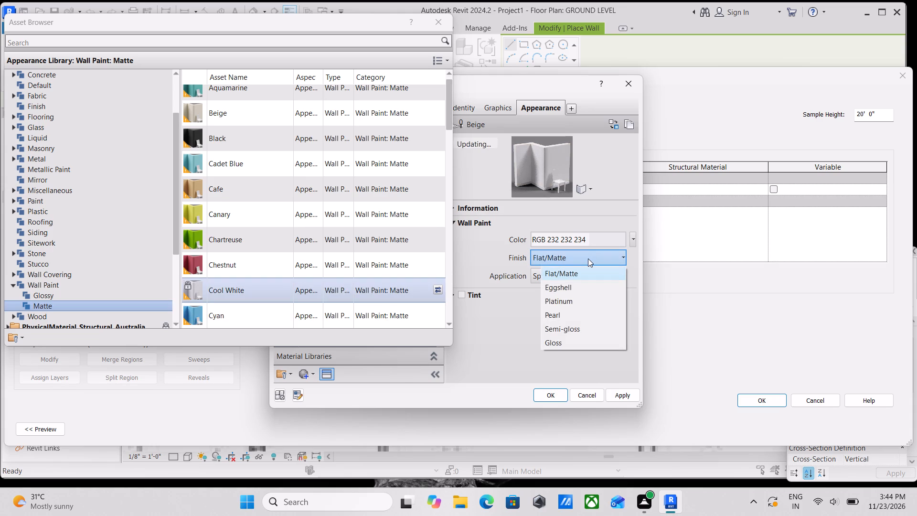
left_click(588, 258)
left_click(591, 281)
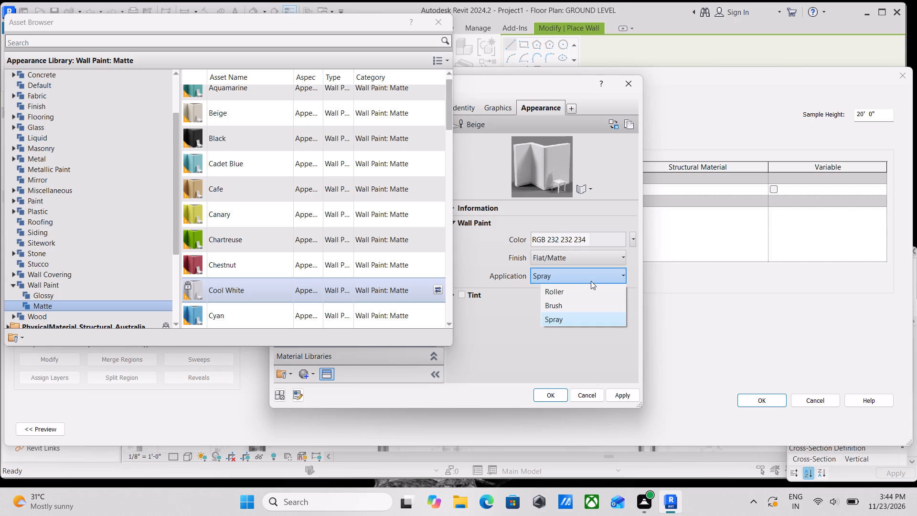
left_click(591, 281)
Apply the SOFT COOL PAINT material and accept the layer assembly and type properties of WALL 9".
left_click(622, 398)
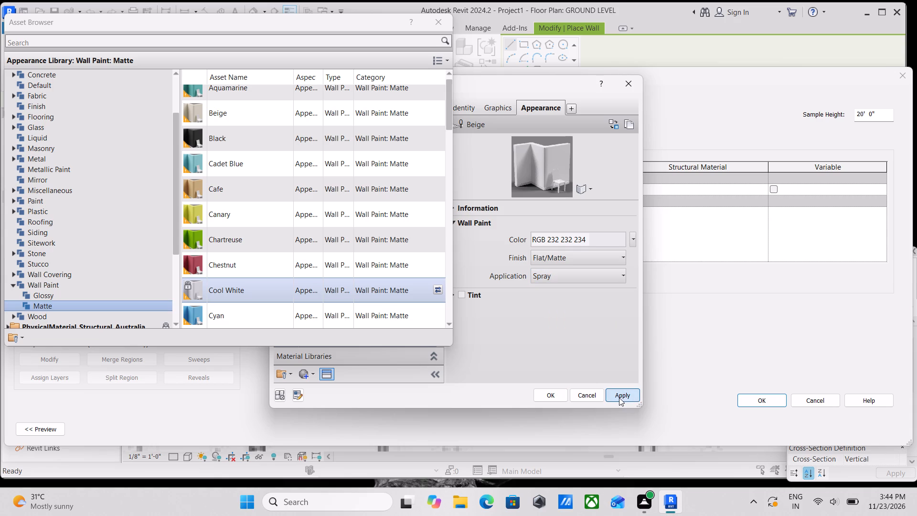
left_click(562, 397)
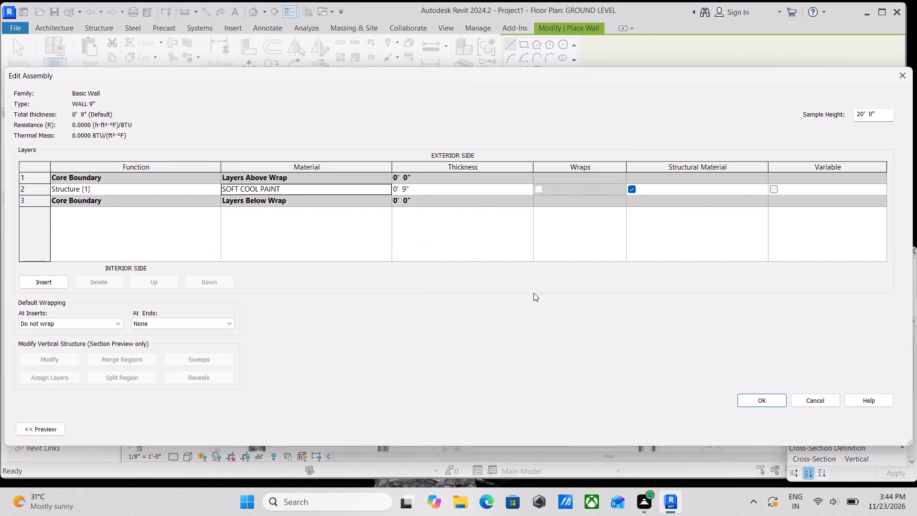
left_click(757, 398)
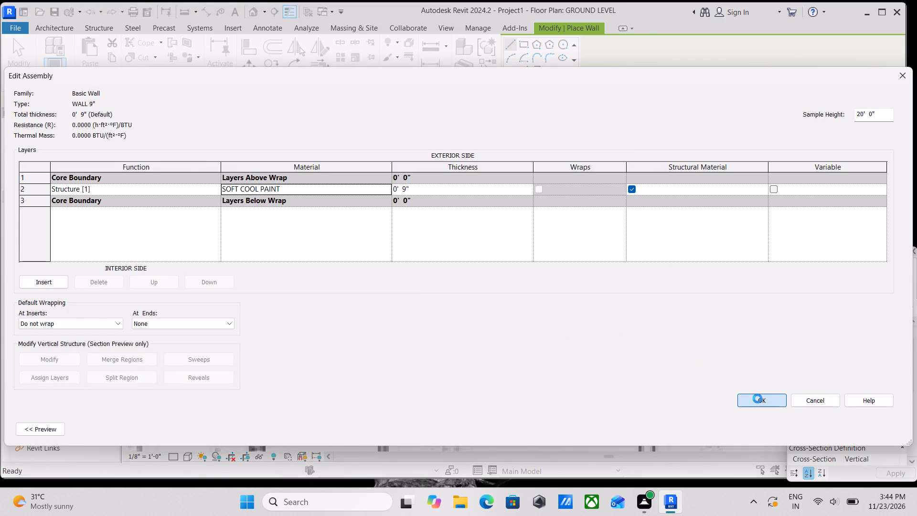
left_click(875, 429)
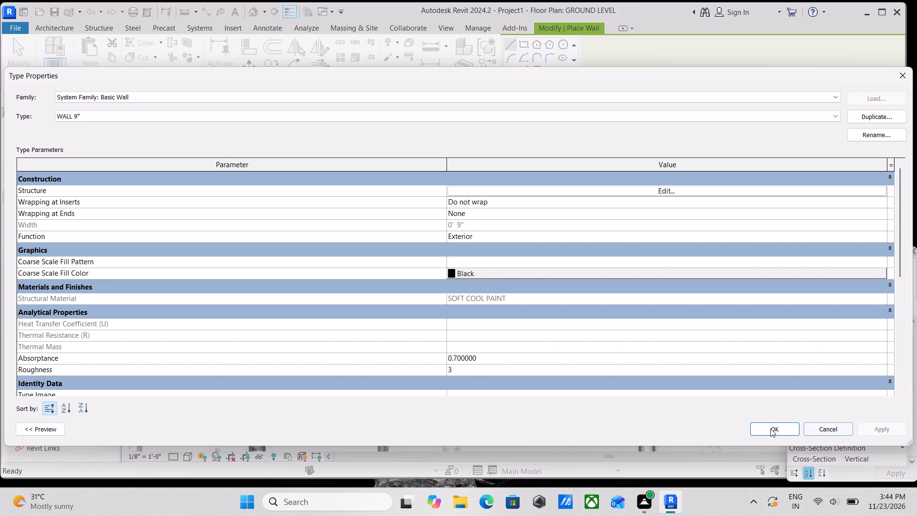
left_click(770, 429)
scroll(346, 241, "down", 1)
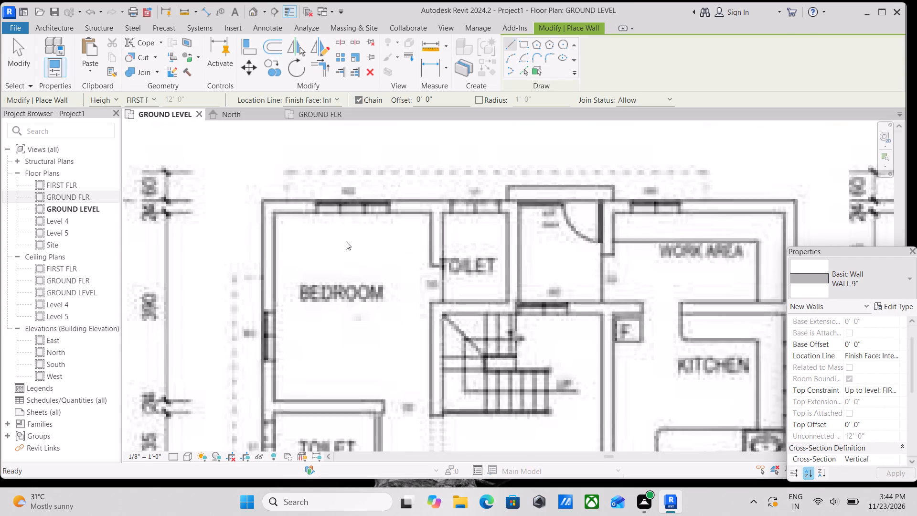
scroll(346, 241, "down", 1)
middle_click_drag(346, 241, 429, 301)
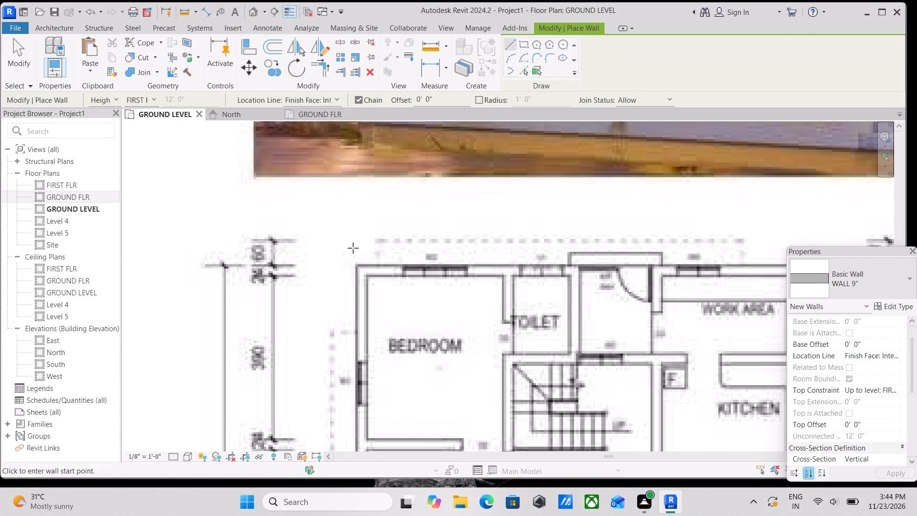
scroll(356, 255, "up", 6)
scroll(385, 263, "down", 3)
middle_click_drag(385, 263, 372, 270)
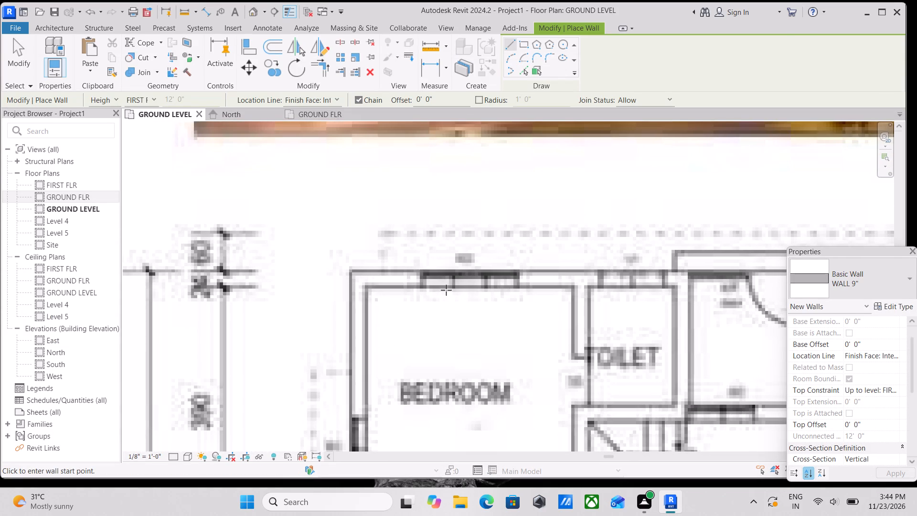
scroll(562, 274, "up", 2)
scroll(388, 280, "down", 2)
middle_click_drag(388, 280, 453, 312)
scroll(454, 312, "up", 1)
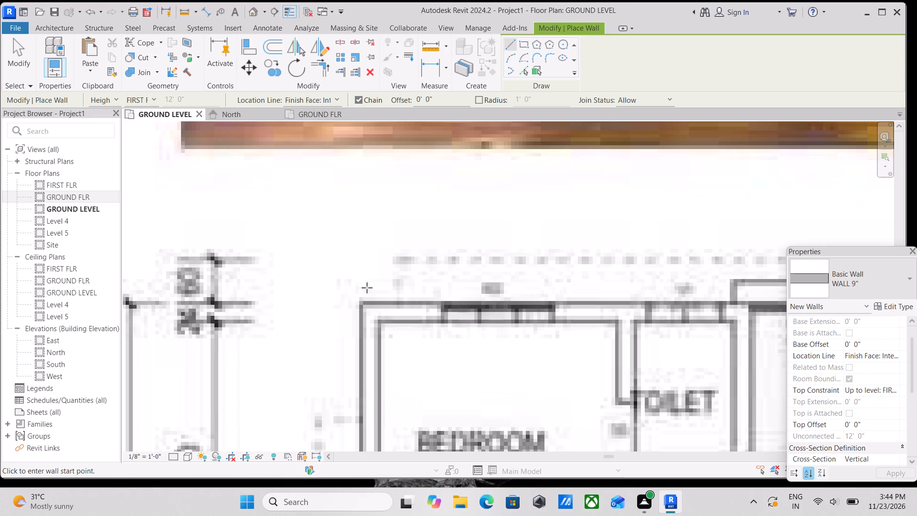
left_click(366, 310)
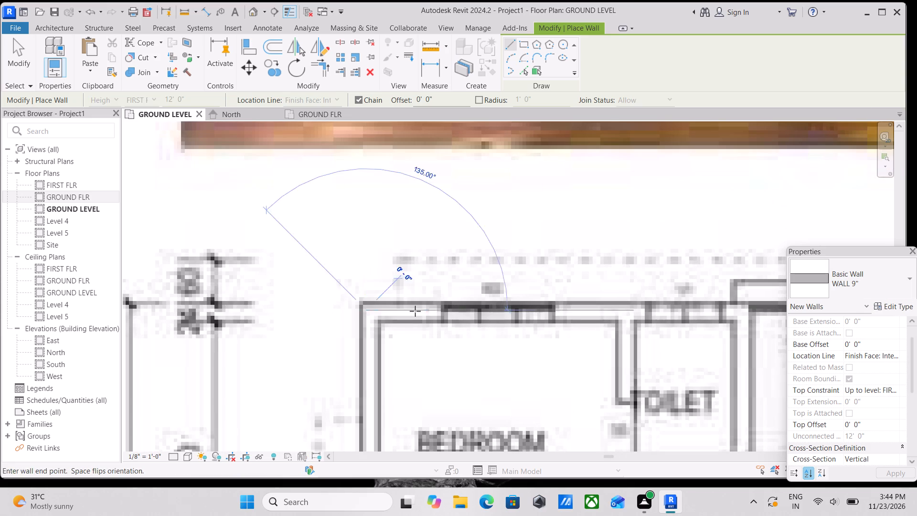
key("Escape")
Draw a WALL 9" about 12' 7" long over the plan's upper exterior wall, from the bedroom corner past the toilet, flipped to the inner side.
scroll(356, 296, "up", 2)
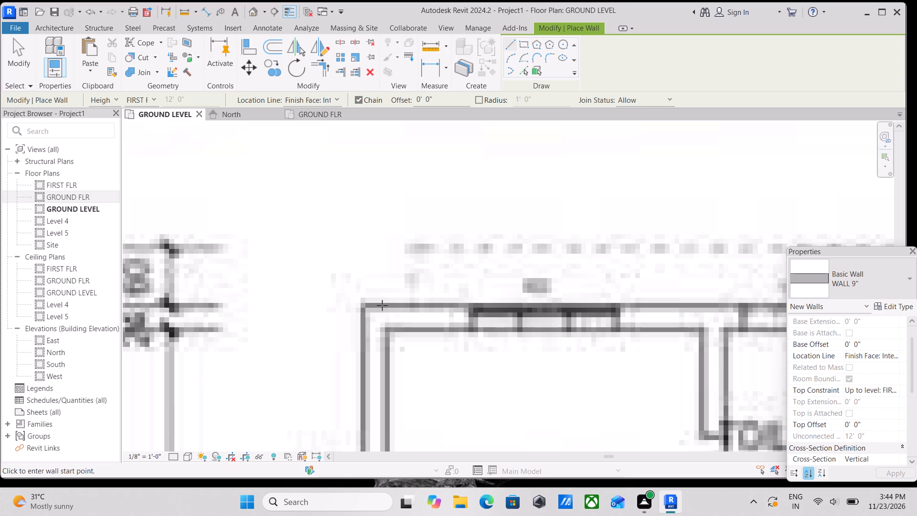
left_click(387, 304)
middle_click_drag(518, 310, 447, 301)
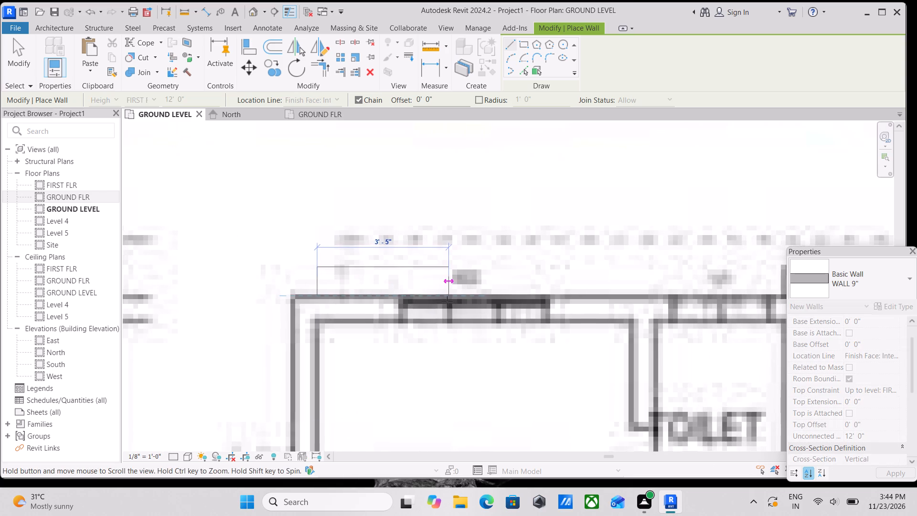
key("space")
middle_click_drag(574, 298, 541, 294)
middle_click_drag(641, 286, 576, 283)
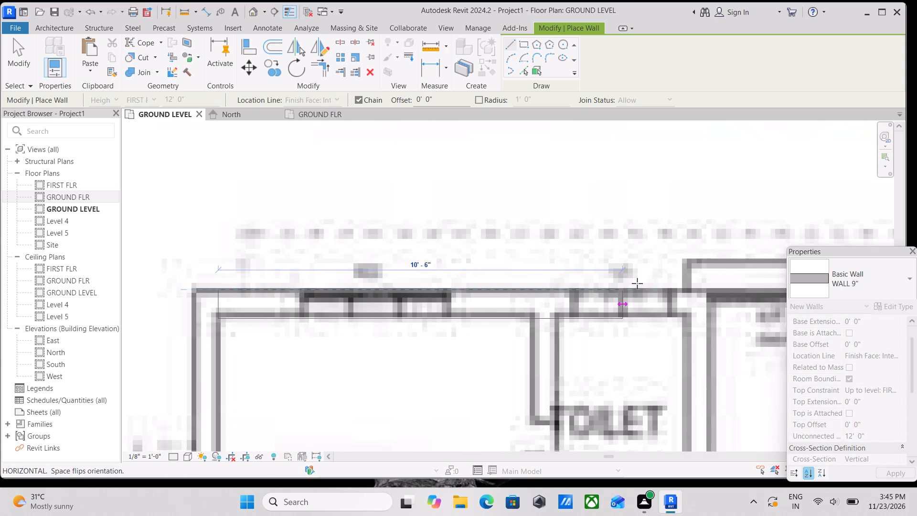
middle_click_drag(709, 290, 568, 289)
scroll(687, 291, "down", 1)
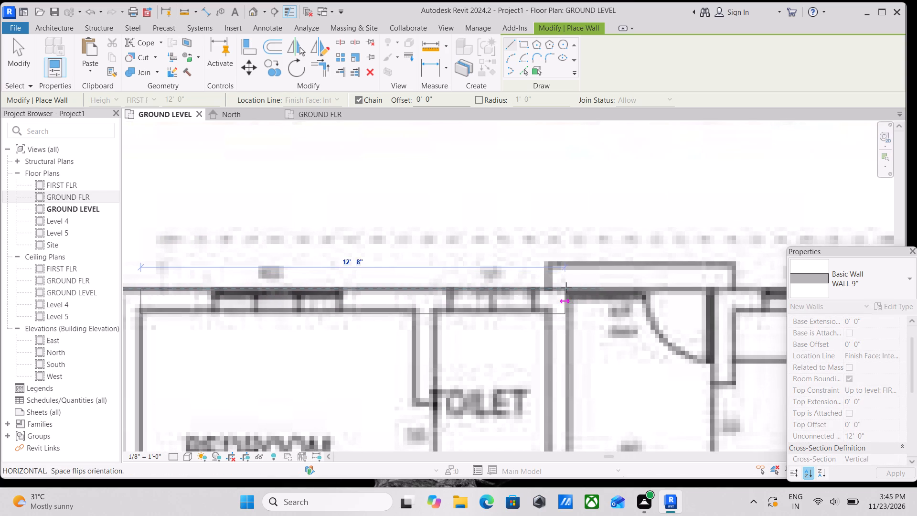
scroll(566, 288, "down", 1)
scroll(566, 288, "up", 2)
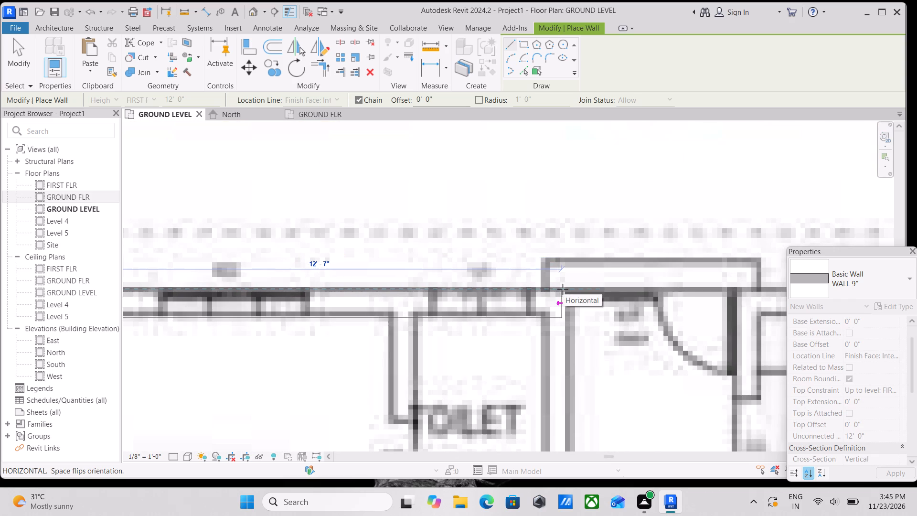
left_click(563, 289)
scroll(563, 289, "down", 3)
middle_click_drag(531, 290, 618, 275)
key("Escape")
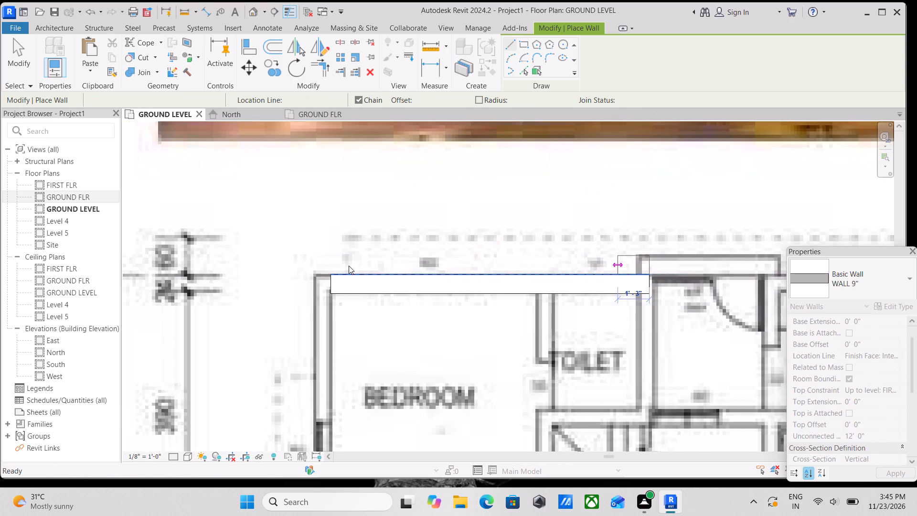
scroll(349, 266, "up", 2)
key("Escape")
Extend the wall's bedroom-corner end to a length of about 12' 9" and nudge the wall slightly upward.
left_click(340, 275)
scroll(327, 276, "up", 2)
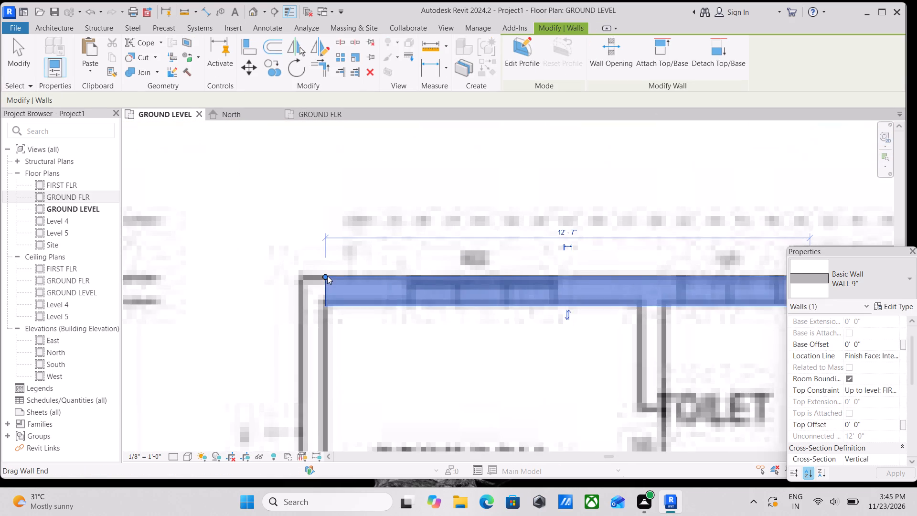
left_click_drag(321, 276, 317, 275)
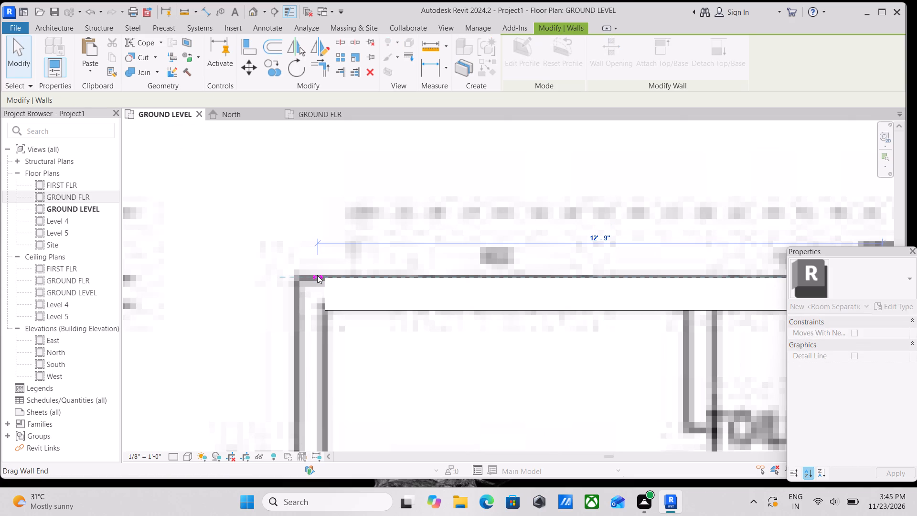
key("Up")
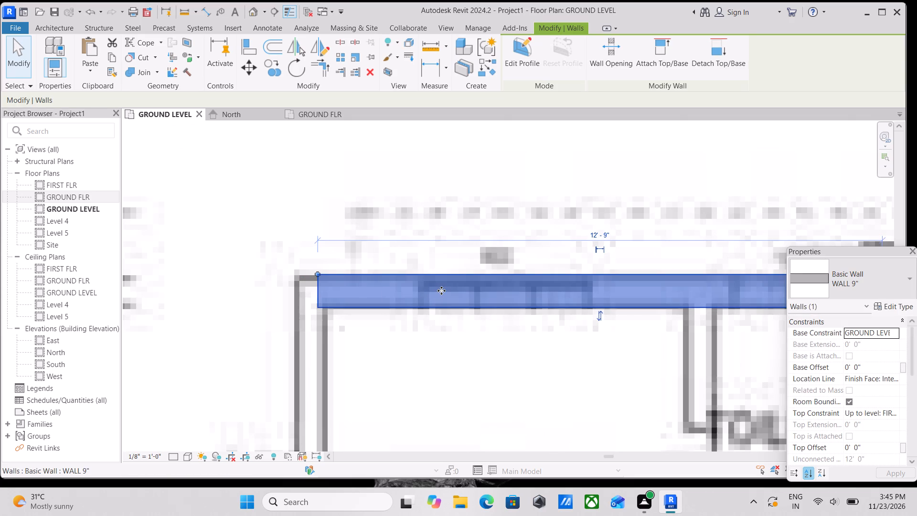
scroll(362, 298, "down", 1)
key("Escape")
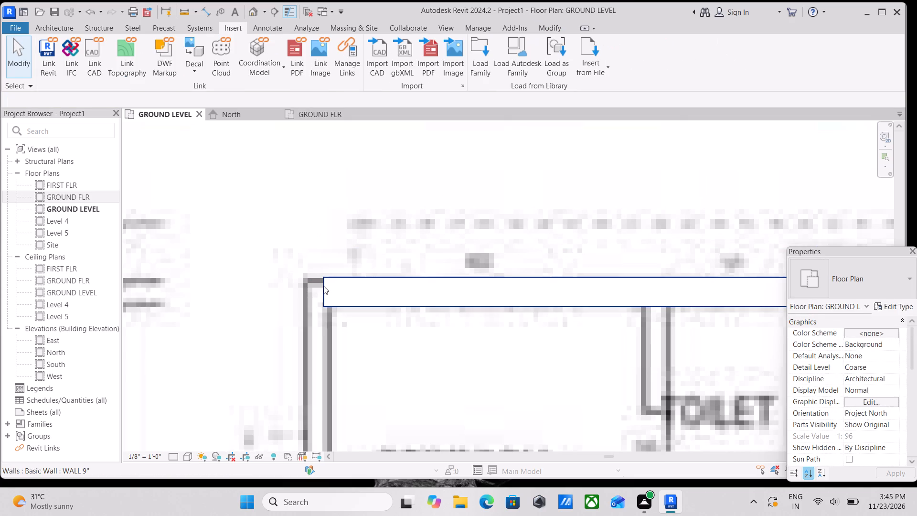
Pull the wall's bedroom-corner end back in line with the inner face of the bedroom's side wall.
left_click(323, 286)
left_click_drag(323, 278, 332, 282)
key("Escape")
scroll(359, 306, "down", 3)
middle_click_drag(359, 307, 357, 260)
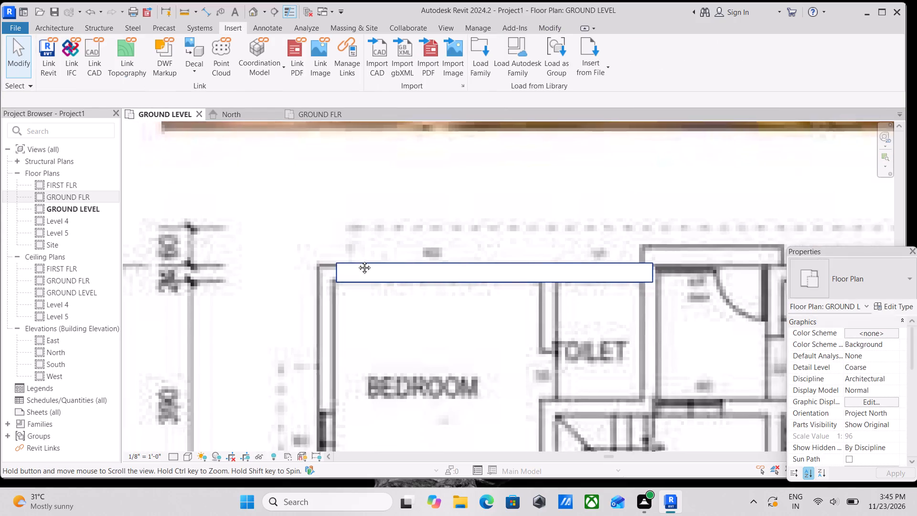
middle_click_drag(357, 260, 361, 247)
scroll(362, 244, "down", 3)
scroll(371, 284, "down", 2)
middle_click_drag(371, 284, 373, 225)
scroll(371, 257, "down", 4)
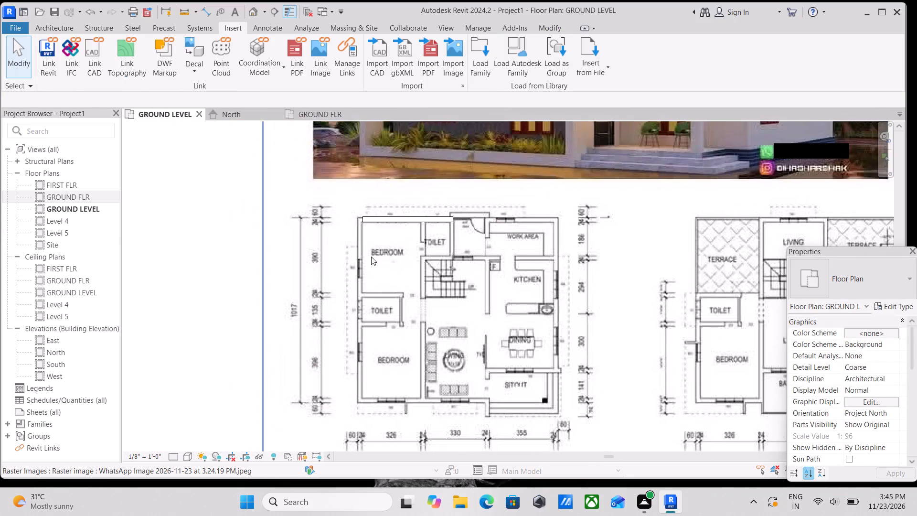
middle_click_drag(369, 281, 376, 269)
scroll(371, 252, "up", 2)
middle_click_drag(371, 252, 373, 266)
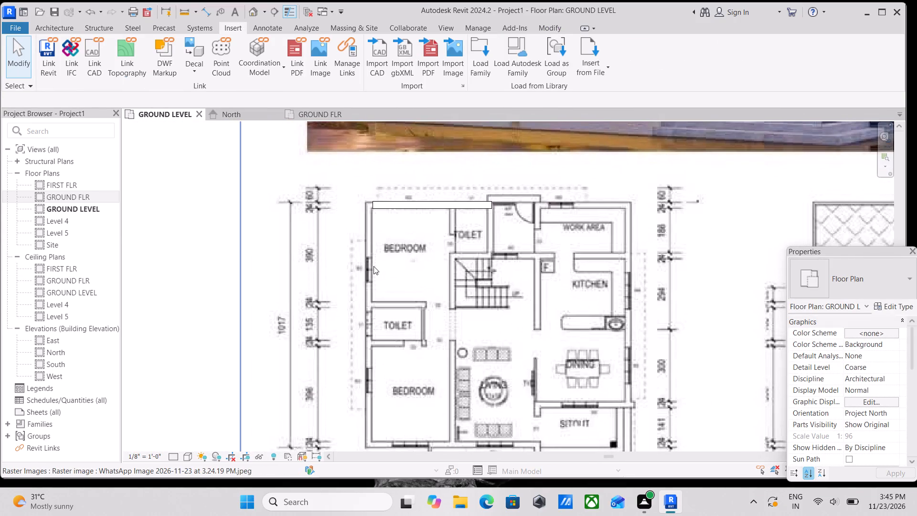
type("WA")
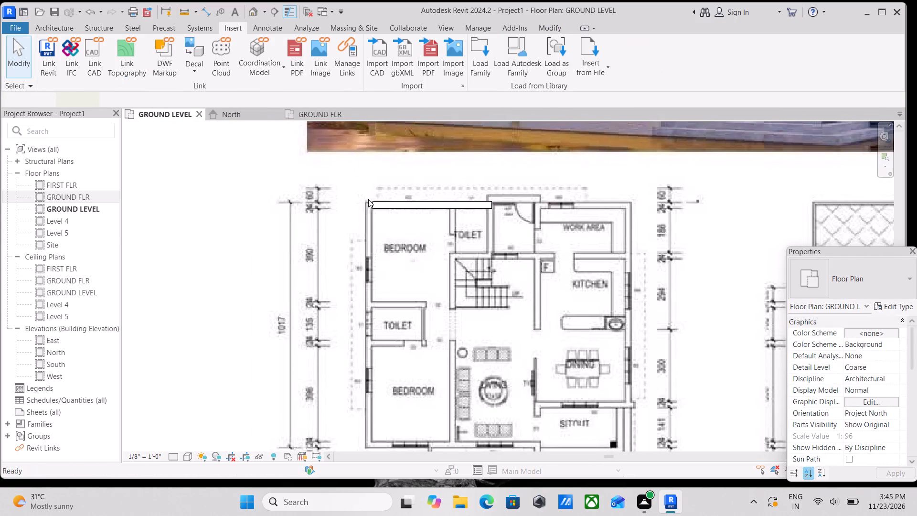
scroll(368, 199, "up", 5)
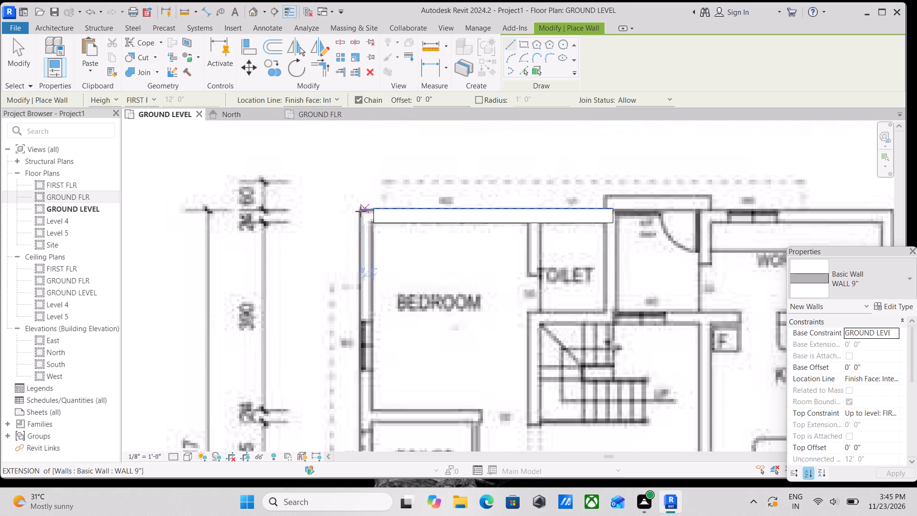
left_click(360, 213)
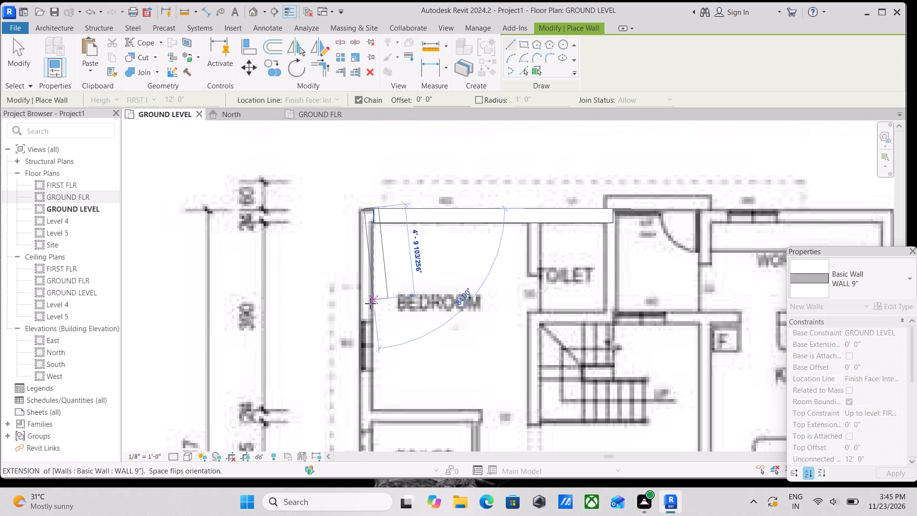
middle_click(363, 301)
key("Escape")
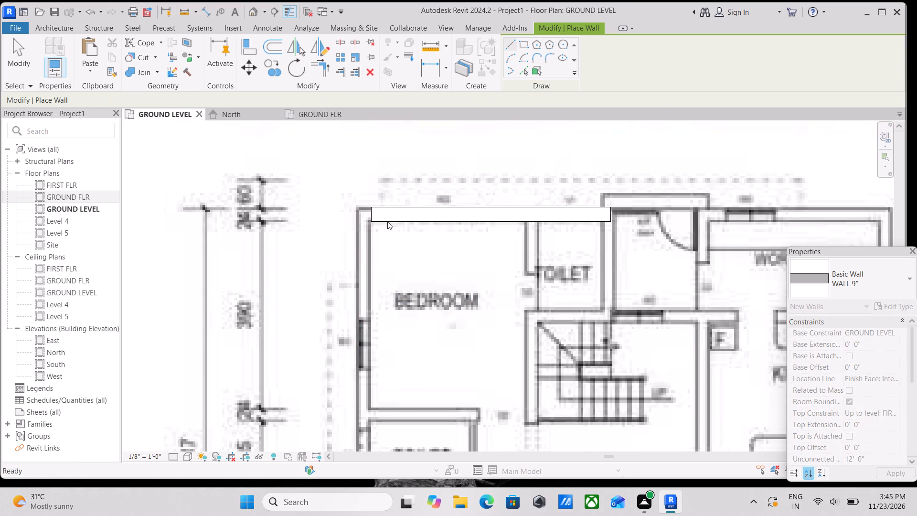
Extend the upper exterior wall's bedroom-corner end to the plan's outer corner, for a length of about 13' 3".
key("Escape")
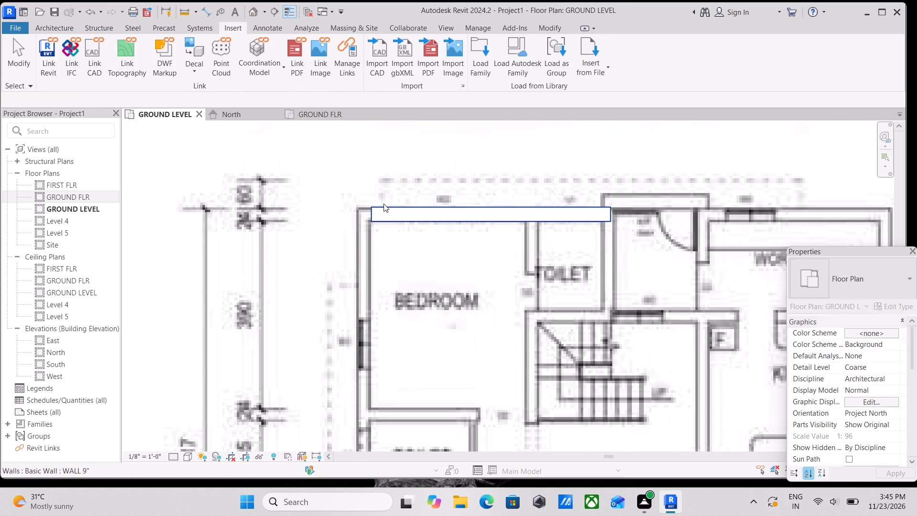
left_click(384, 203)
left_click_drag(368, 206, 359, 206)
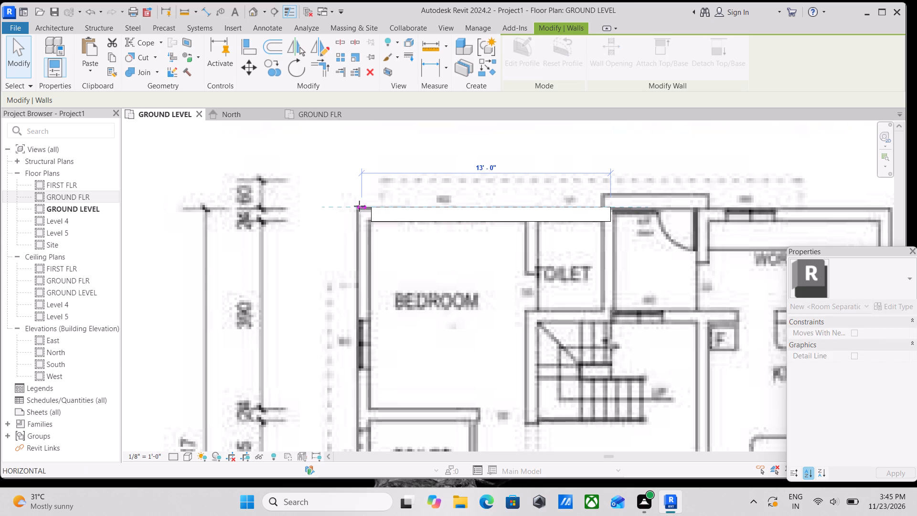
left_click_drag(359, 206, 359, 206)
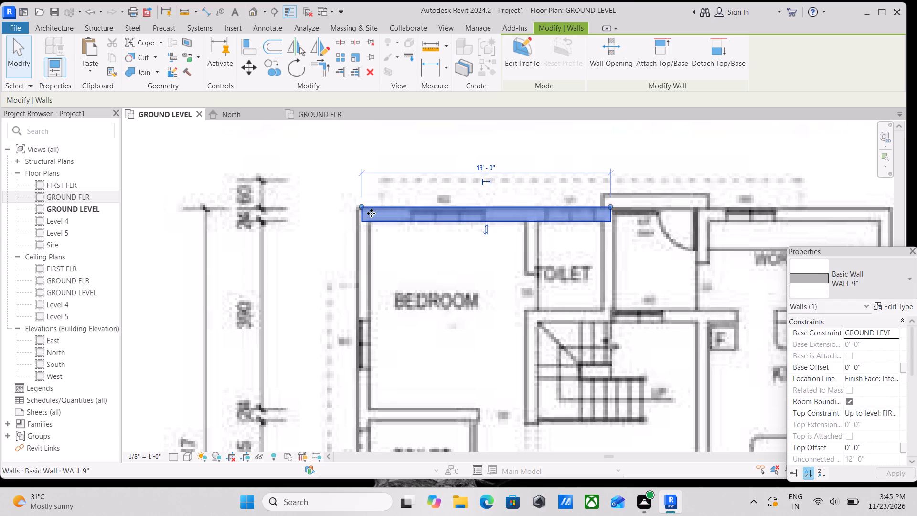
scroll(365, 209, "up", 6)
left_click_drag(360, 203, 350, 203)
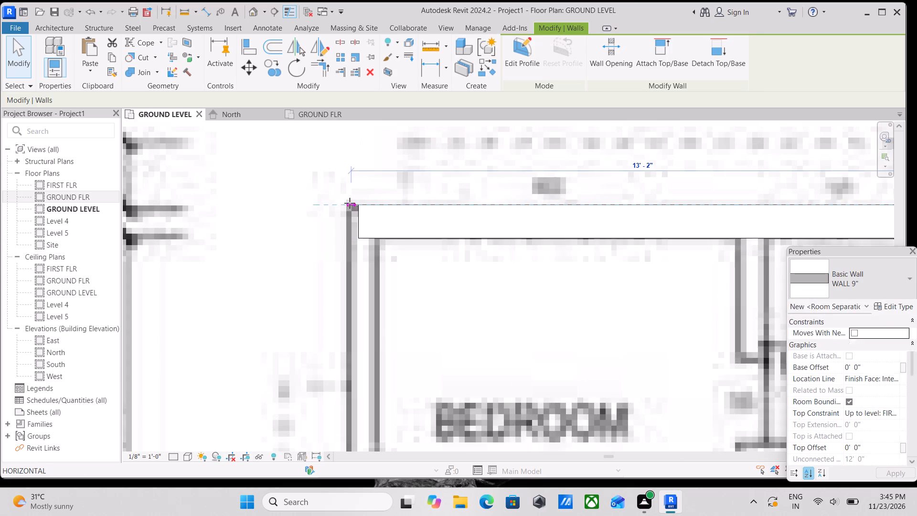
left_click_drag(350, 203, 346, 203)
key("Escape")
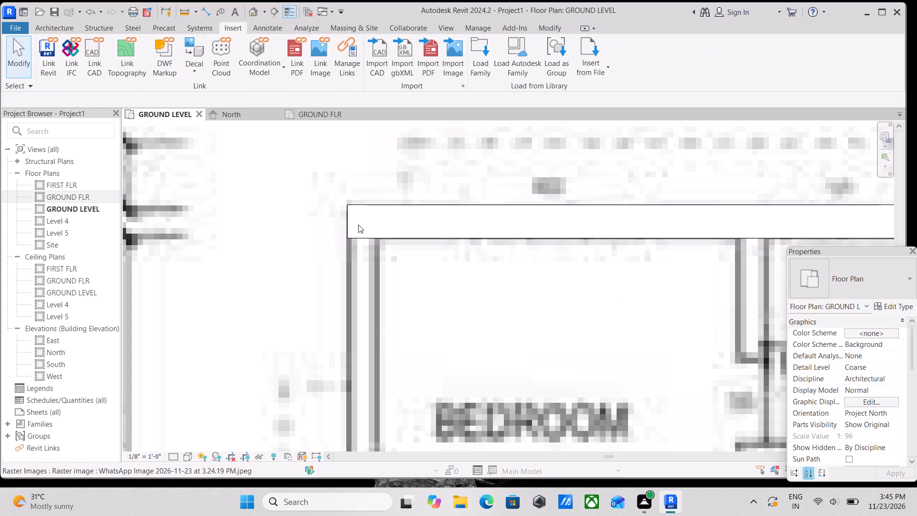
left_click(352, 208)
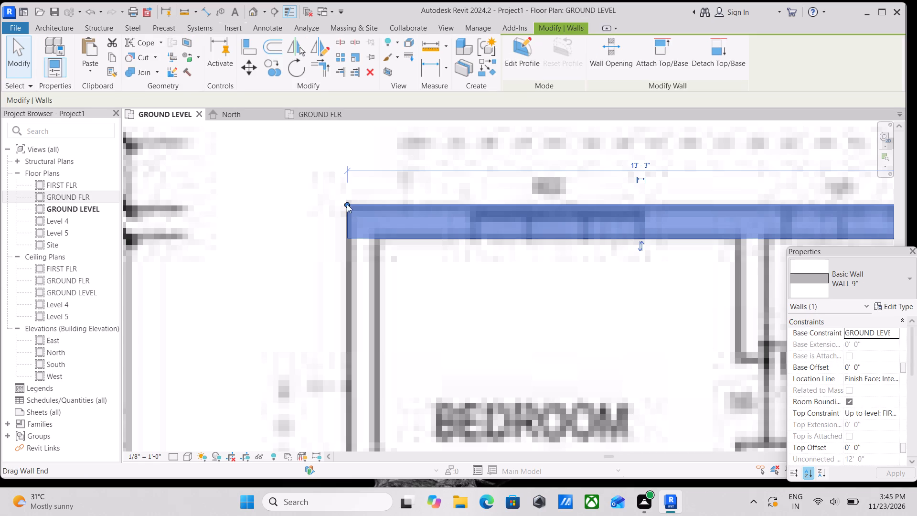
left_click(347, 204)
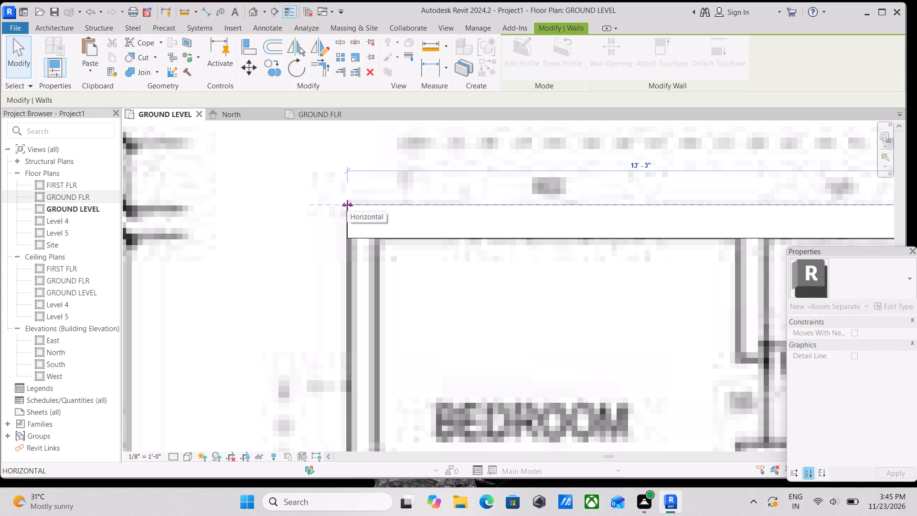
key("Escape")
Draw a WALL 9" over the bedroom-side exterior wall, from the upper wall's outer end down to the lower bedroom's outer corner.
scroll(394, 257, "down", 3)
middle_click_drag(394, 257, 385, 222)
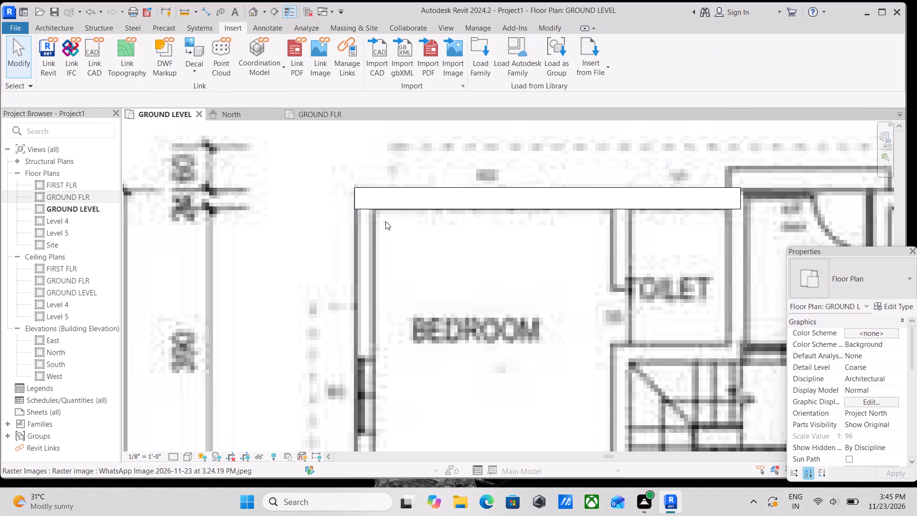
scroll(378, 231, "down", 1)
type("WA")
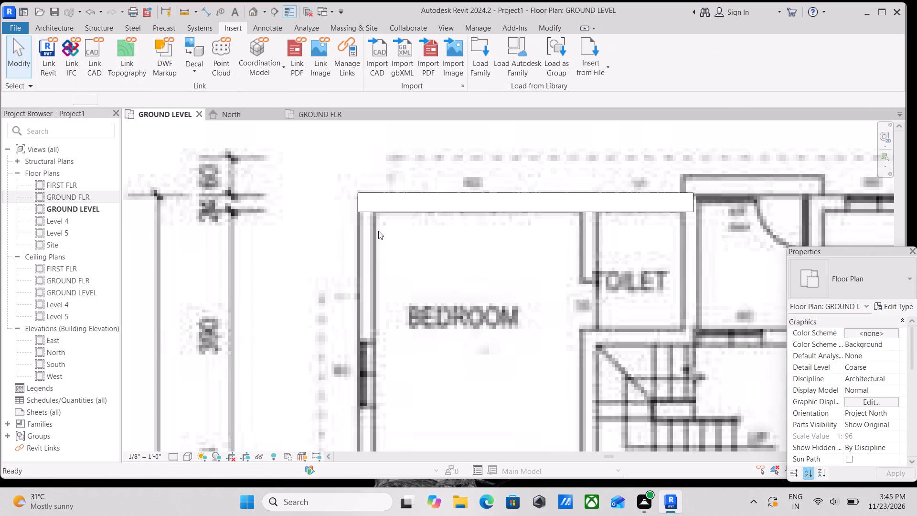
left_click(358, 212)
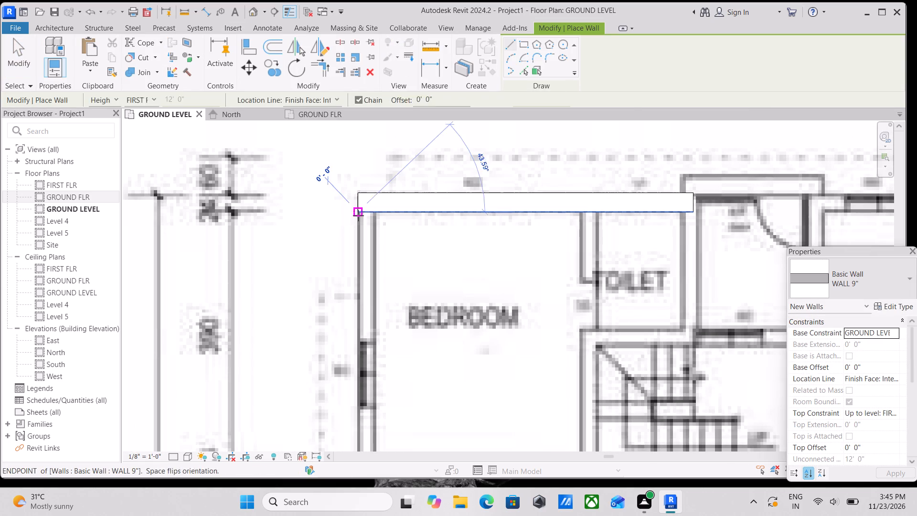
scroll(355, 302, "down", 1)
middle_click_drag(355, 302, 372, 177)
scroll(375, 250, "down", 1)
middle_click_drag(375, 251, 395, 174)
scroll(378, 220, "down", 1)
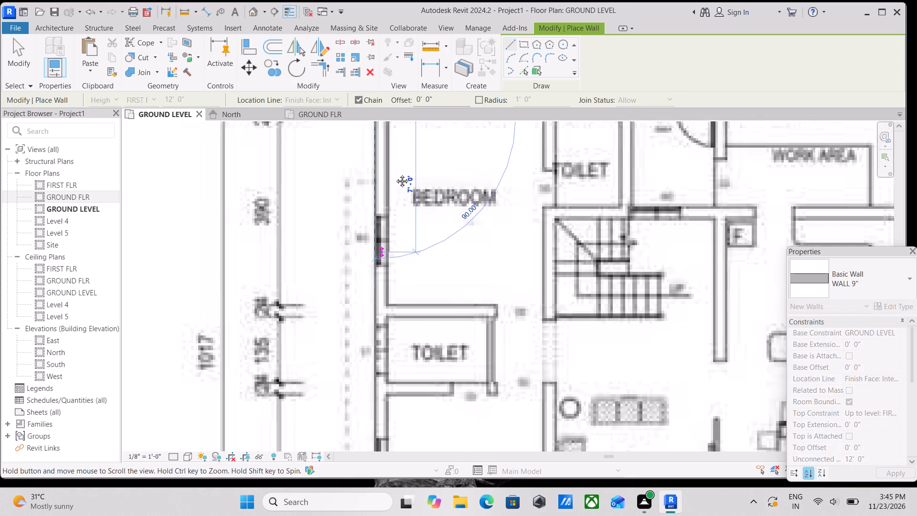
middle_click_drag(395, 174, 405, 155)
scroll(400, 252, "down", 2)
middle_click_drag(400, 252, 394, 165)
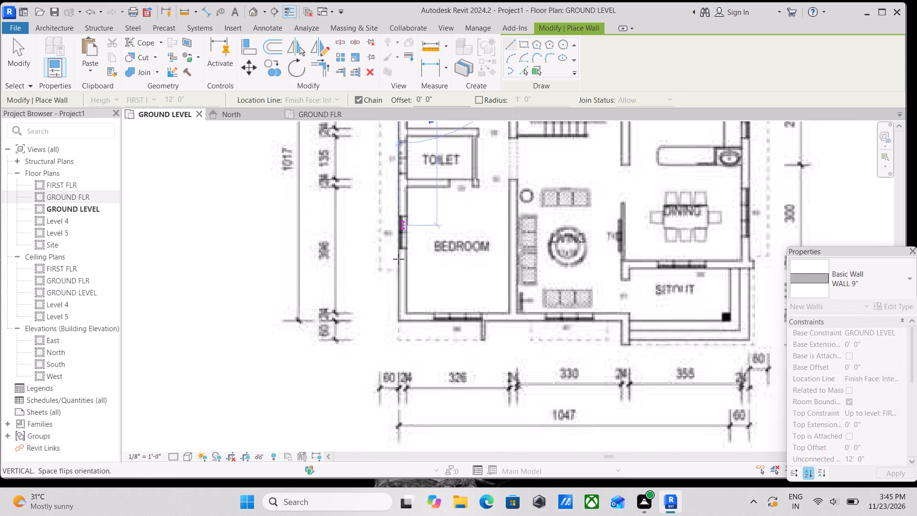
scroll(399, 310, "up", 5)
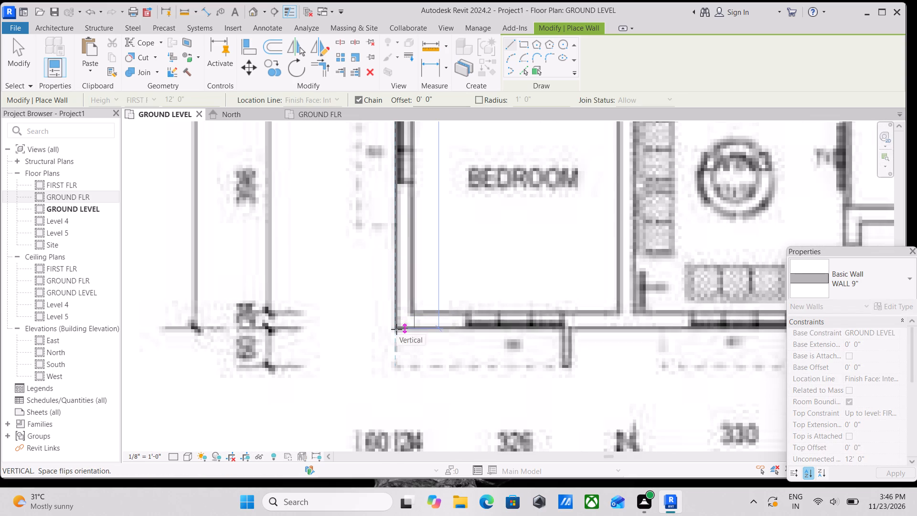
left_click(396, 329)
key("Escape")
Draw a WALL 9" about 17' long over the lower exterior wall, from the side wall's inner face past the living room to the sitout wall.
scroll(453, 327, "down", 3)
middle_click_drag(462, 322, 323, 298)
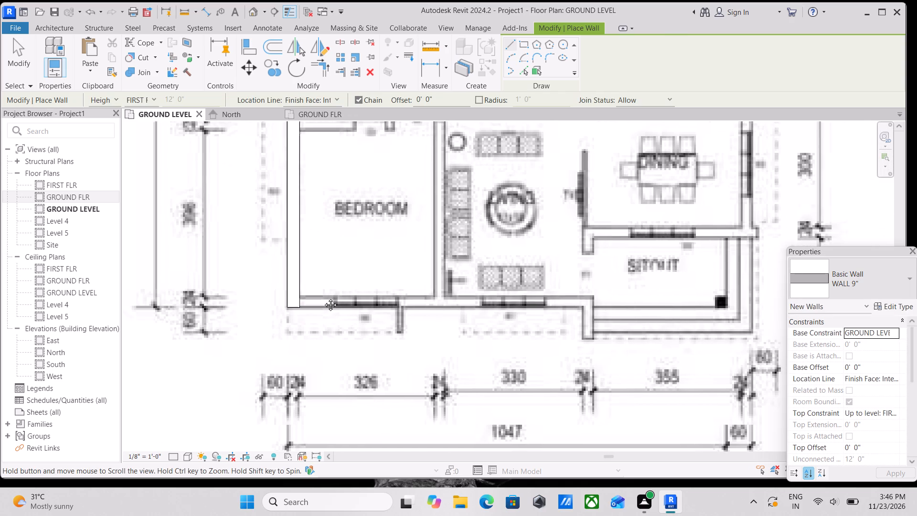
middle_click_drag(323, 298, 321, 295)
scroll(297, 296, "up", 4)
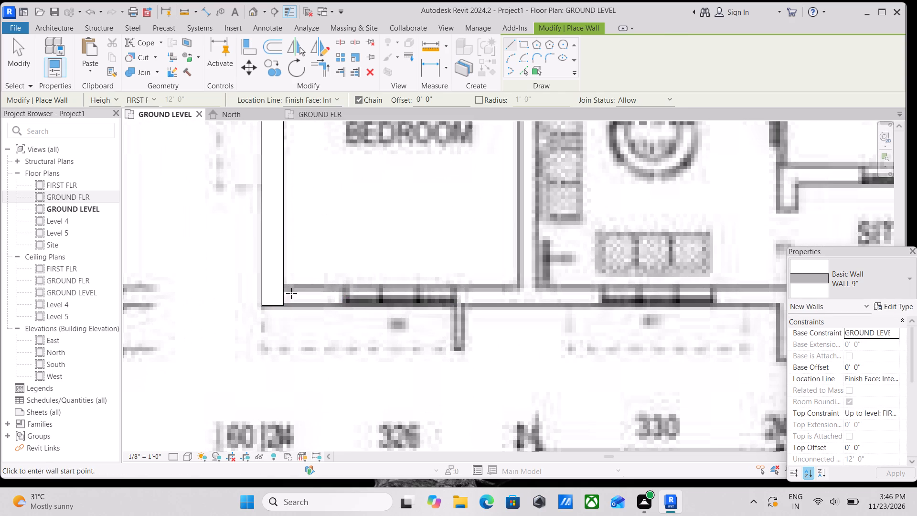
left_click(284, 304)
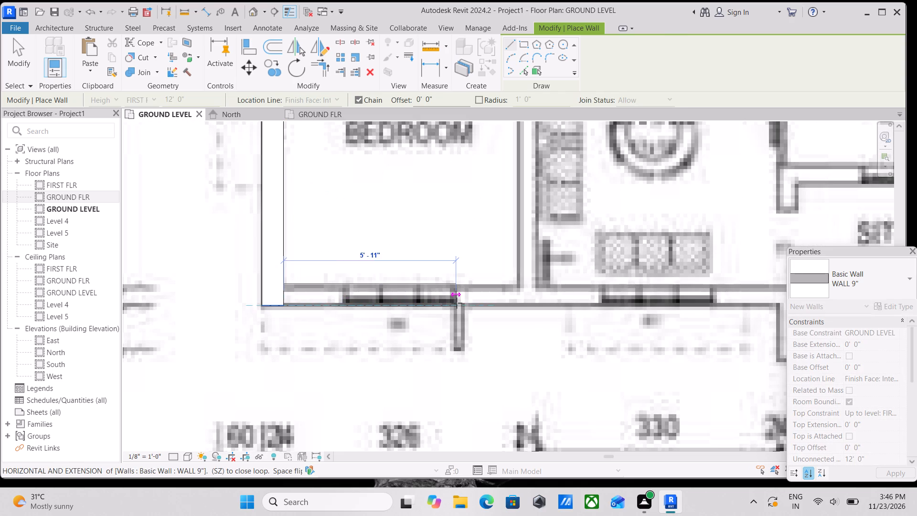
middle_click_drag(457, 303, 287, 298)
middle_click_drag(629, 302, 567, 298)
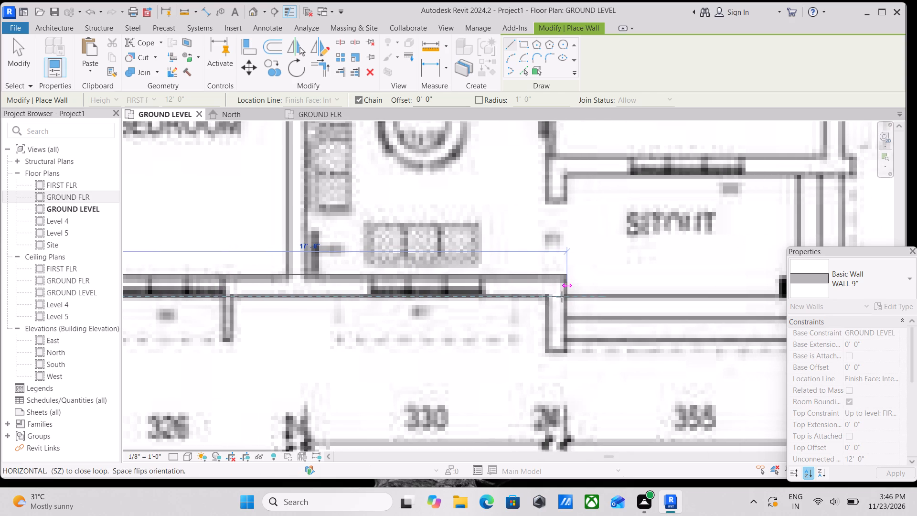
scroll(554, 291, "down", 1)
middle_click_drag(554, 291, 540, 291)
scroll(540, 291, "down", 2)
middle_click_drag(540, 291, 531, 291)
scroll(532, 292, "up", 2)
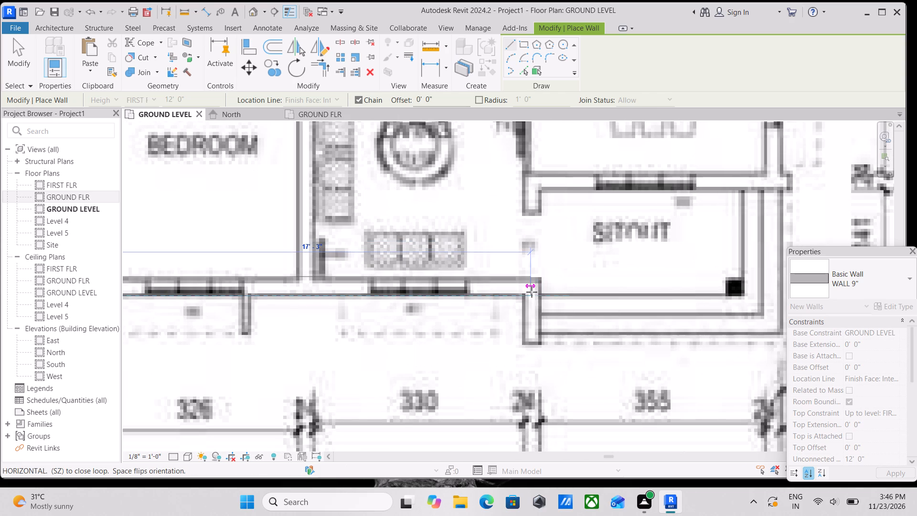
scroll(522, 293, "up", 2)
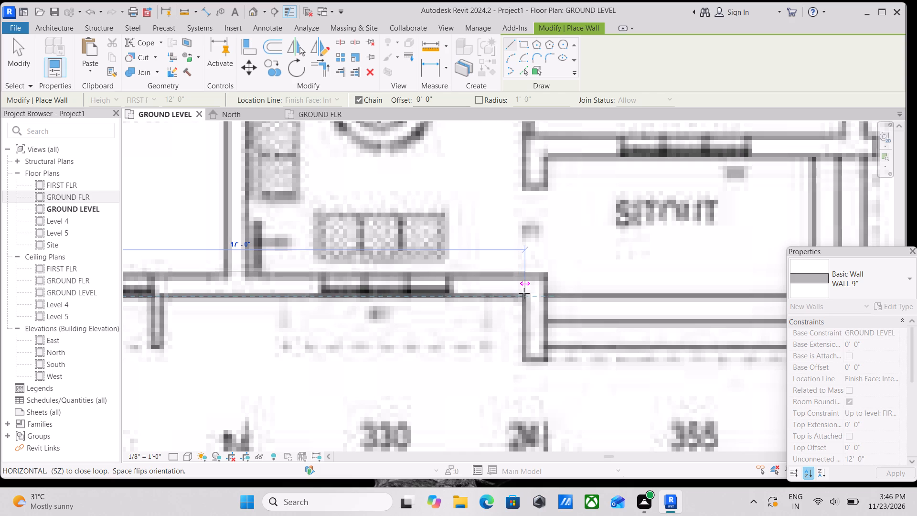
left_click(524, 293)
key("Escape")
scroll(524, 293, "down", 4)
key("Escape")
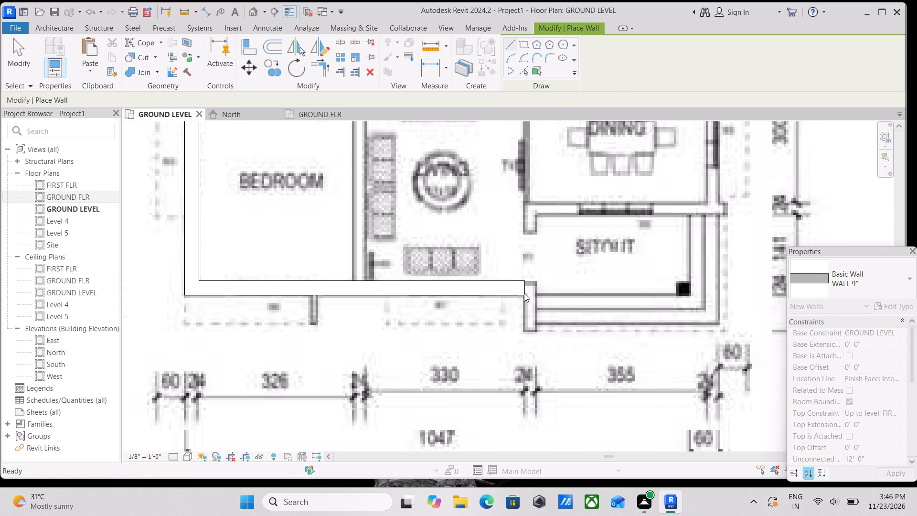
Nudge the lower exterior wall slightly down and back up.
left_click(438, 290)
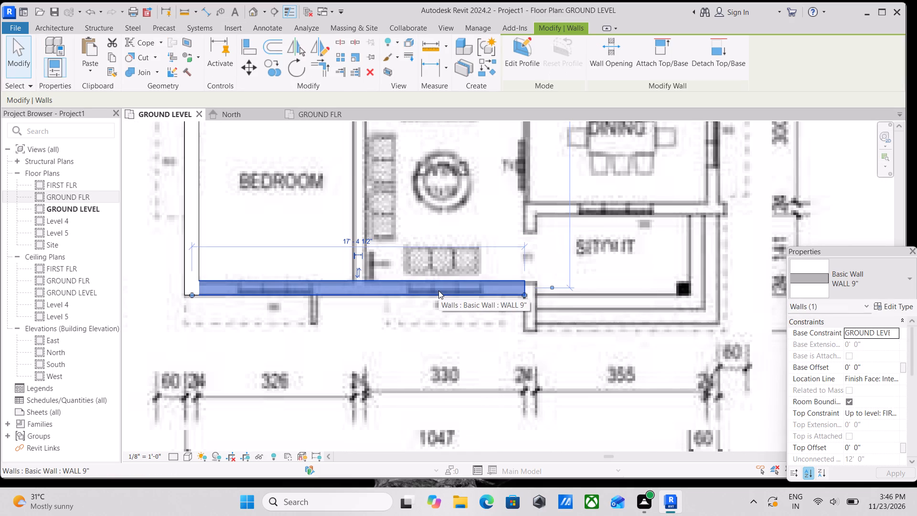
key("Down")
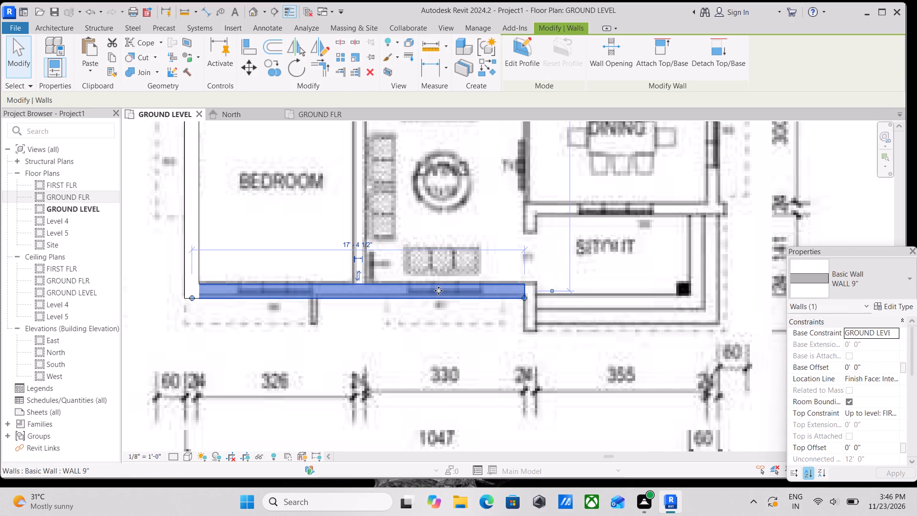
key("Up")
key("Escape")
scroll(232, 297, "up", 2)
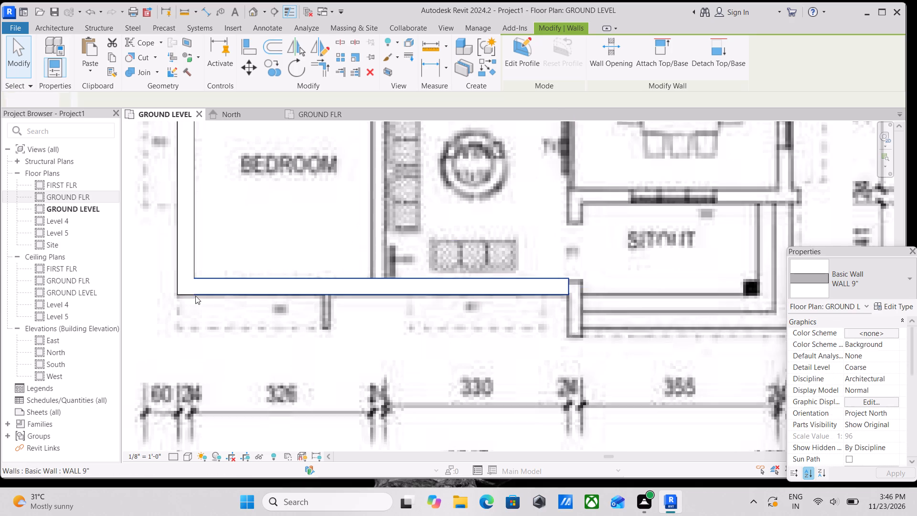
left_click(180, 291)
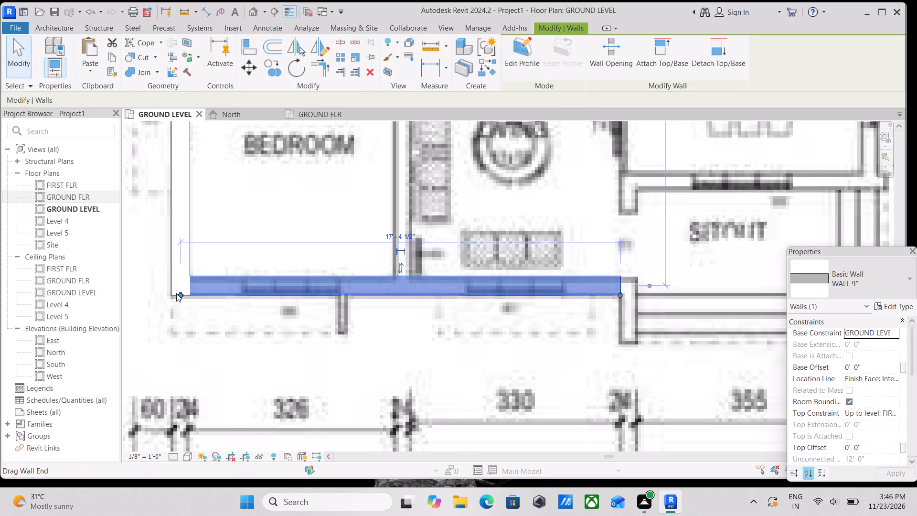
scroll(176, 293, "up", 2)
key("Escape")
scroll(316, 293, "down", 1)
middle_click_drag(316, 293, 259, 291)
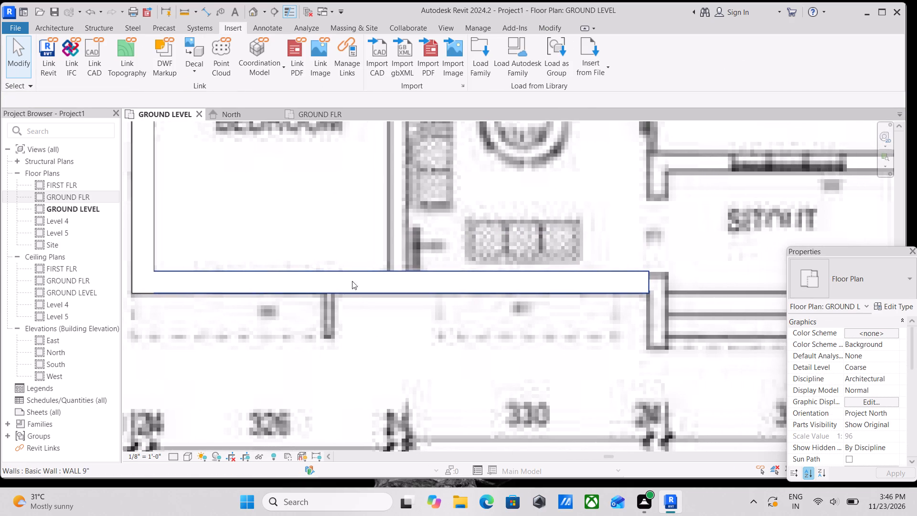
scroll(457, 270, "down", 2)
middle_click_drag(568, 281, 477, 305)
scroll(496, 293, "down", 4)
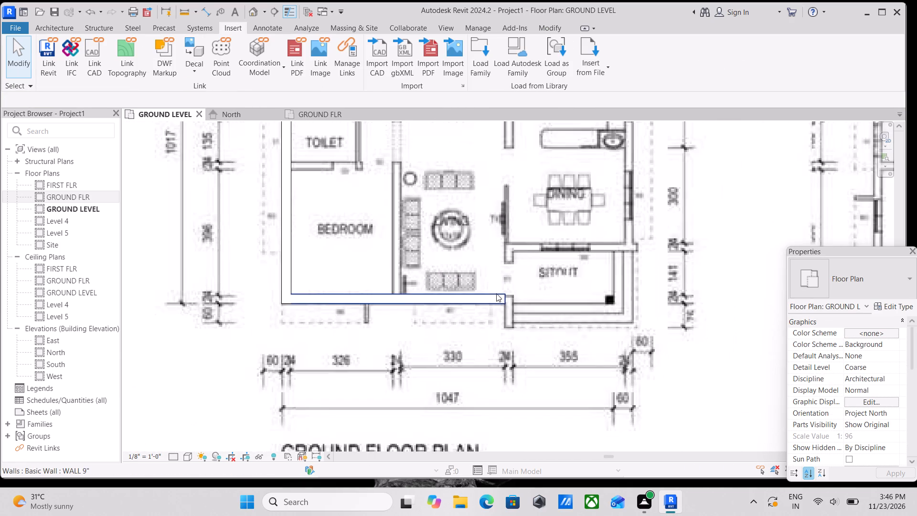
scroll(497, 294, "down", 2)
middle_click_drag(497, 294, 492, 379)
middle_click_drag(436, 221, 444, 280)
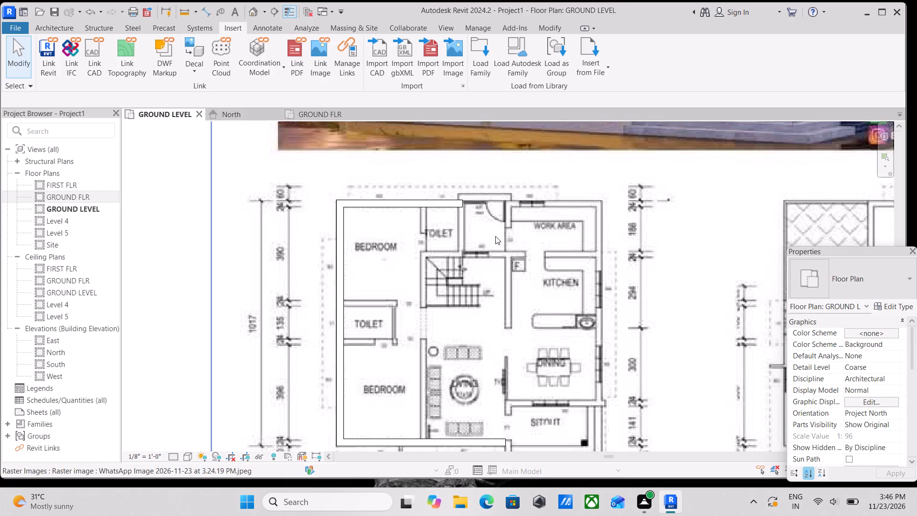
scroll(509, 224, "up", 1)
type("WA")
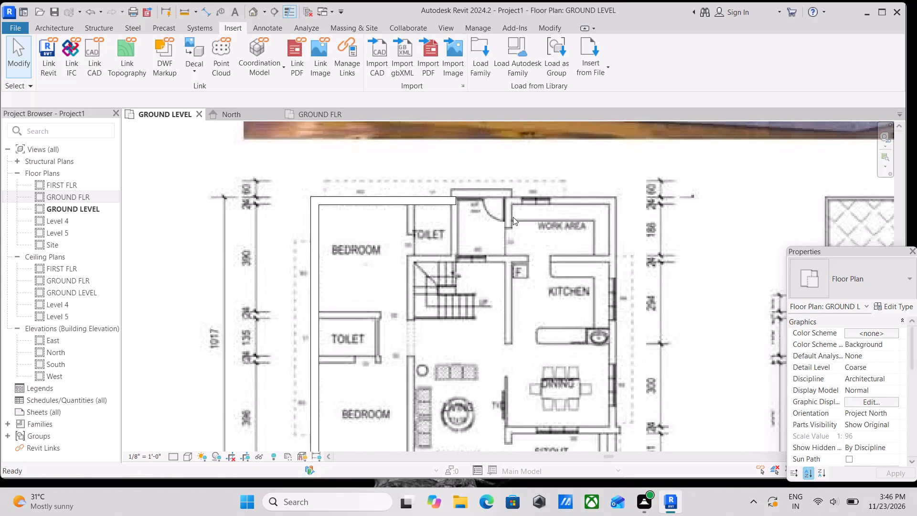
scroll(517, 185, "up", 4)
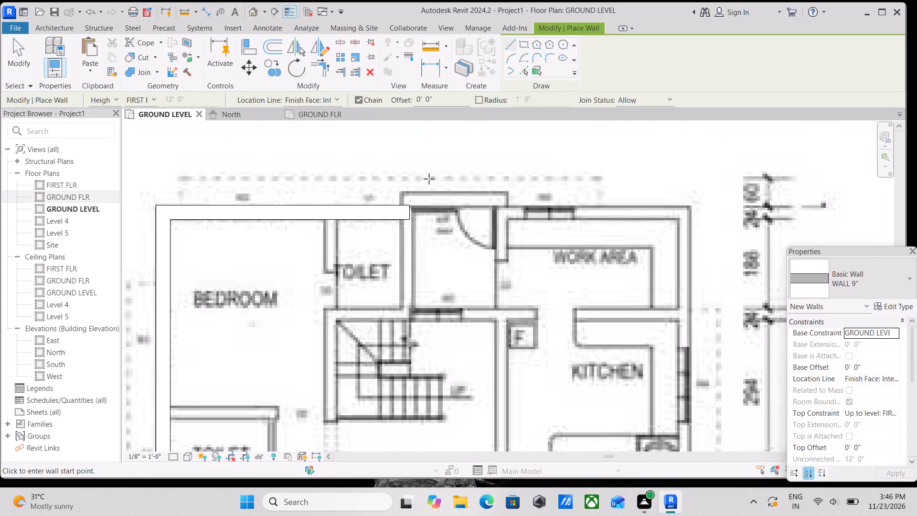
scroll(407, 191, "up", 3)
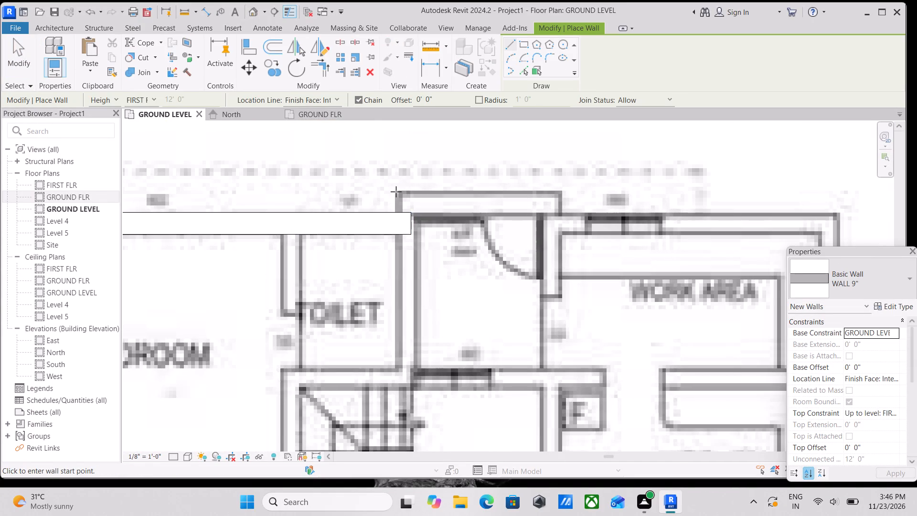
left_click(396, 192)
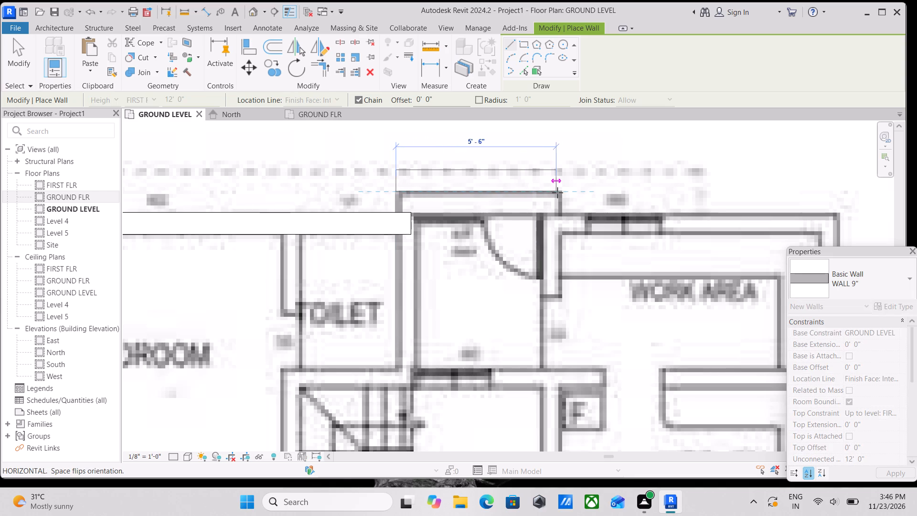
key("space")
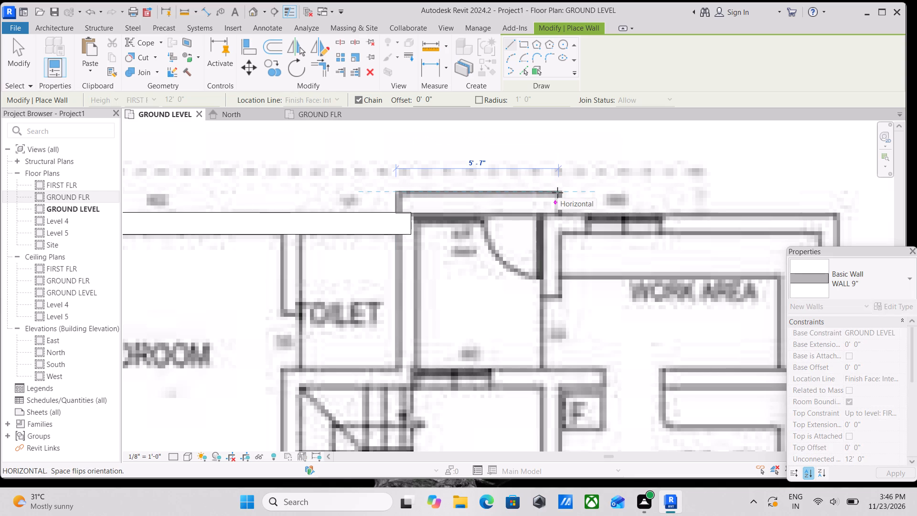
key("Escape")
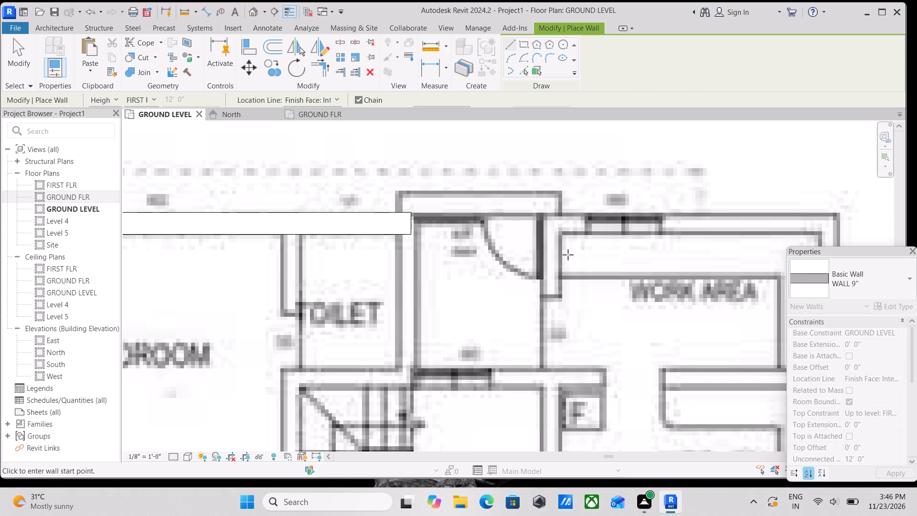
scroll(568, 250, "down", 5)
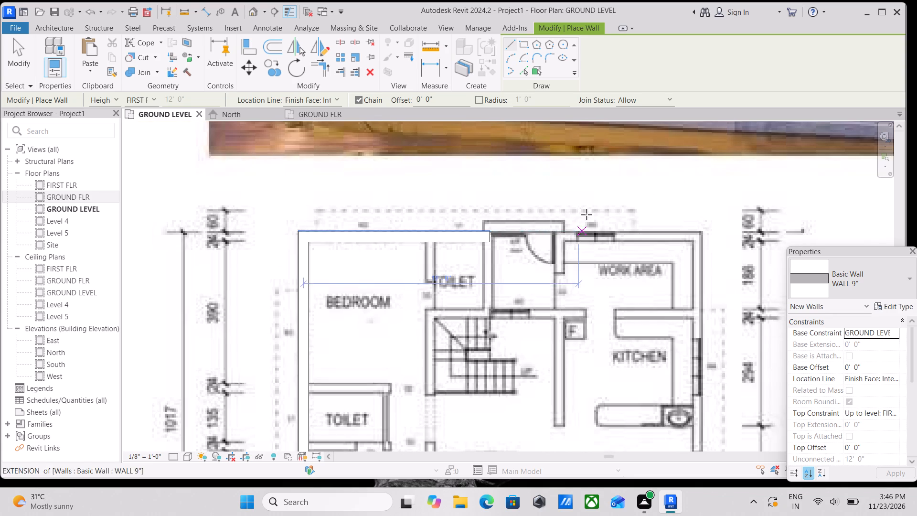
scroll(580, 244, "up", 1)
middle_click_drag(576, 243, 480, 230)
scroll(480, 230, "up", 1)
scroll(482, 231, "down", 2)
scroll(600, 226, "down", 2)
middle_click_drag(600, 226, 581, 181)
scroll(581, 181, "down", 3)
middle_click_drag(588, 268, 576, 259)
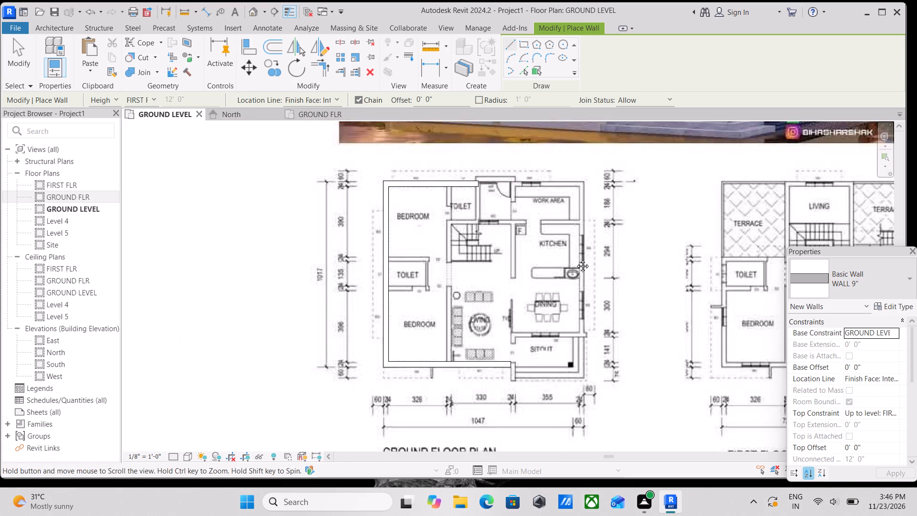
Draw a WALL 9" about 6' 8" long over the living–sitout wall, from its lower outer end up to the dining wall.
middle_click_drag(576, 259, 562, 201)
scroll(496, 305, "up", 6)
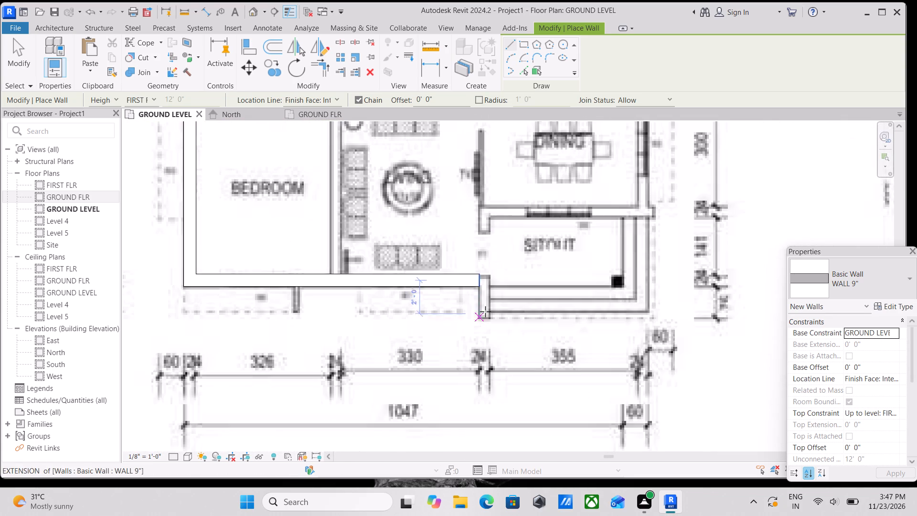
scroll(486, 311, "up", 3)
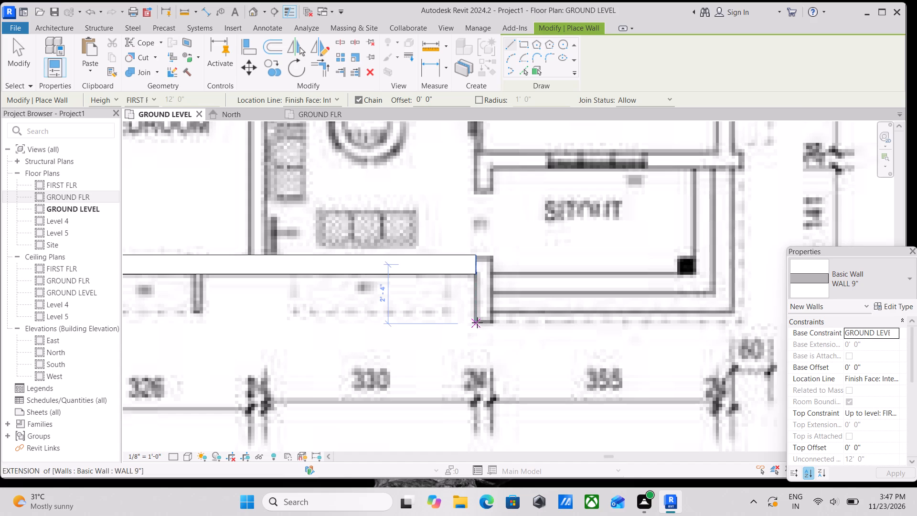
left_click(477, 322)
key("space")
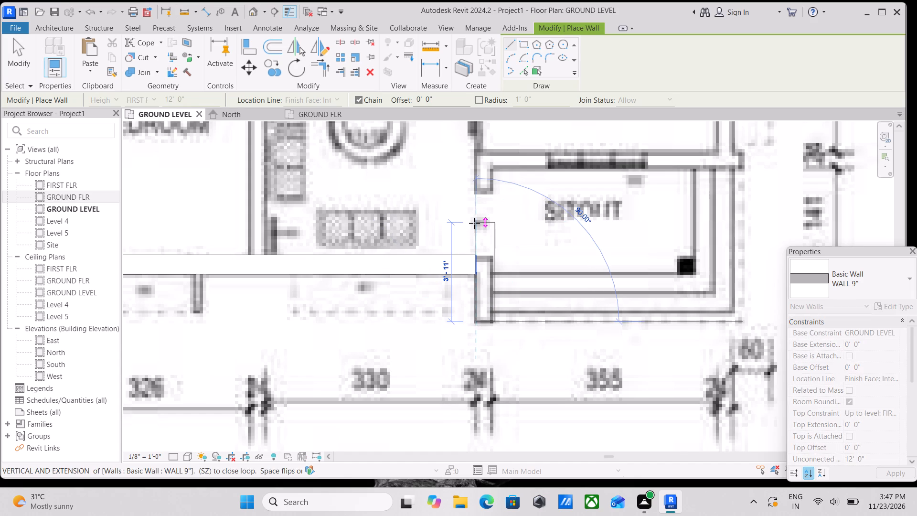
middle_click_drag(474, 223, 481, 307)
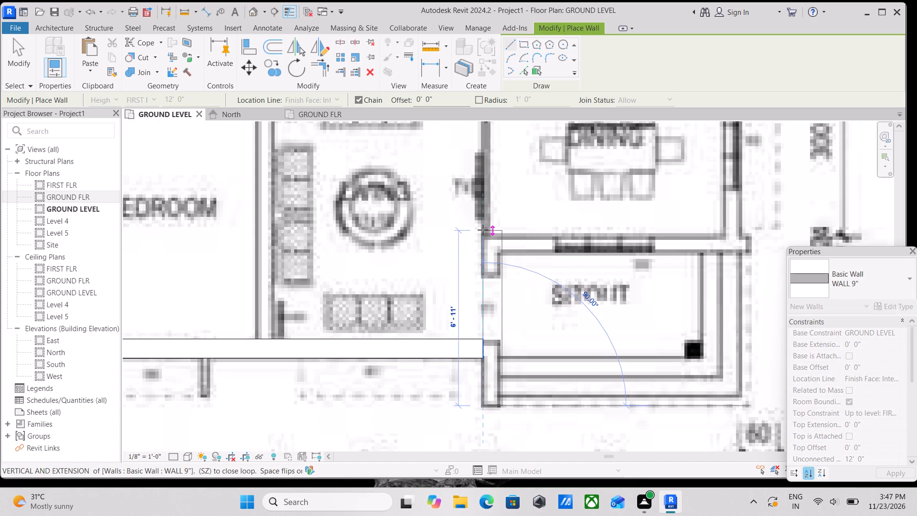
scroll(483, 233, "up", 2)
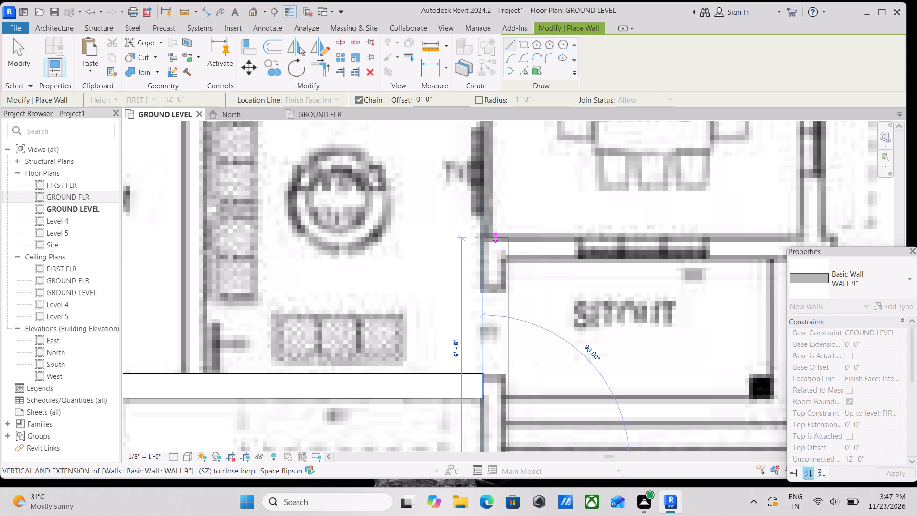
left_click(480, 236)
key("Escape")
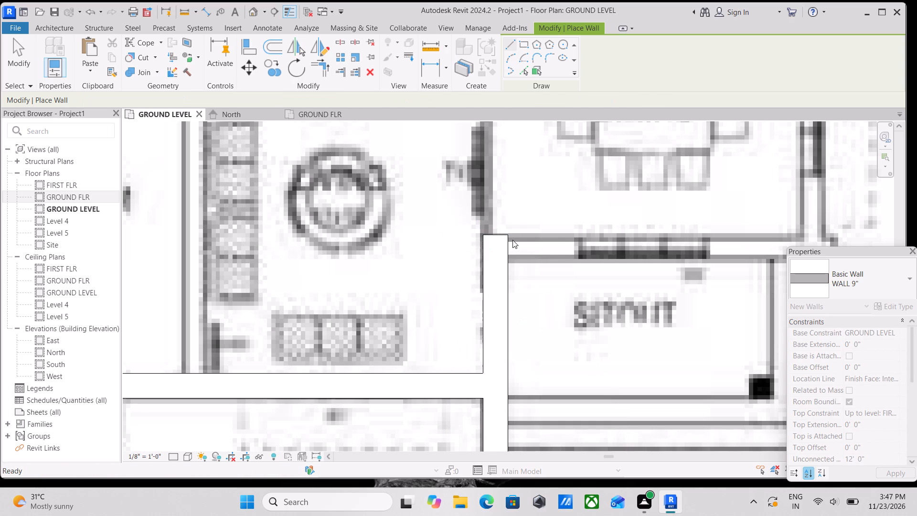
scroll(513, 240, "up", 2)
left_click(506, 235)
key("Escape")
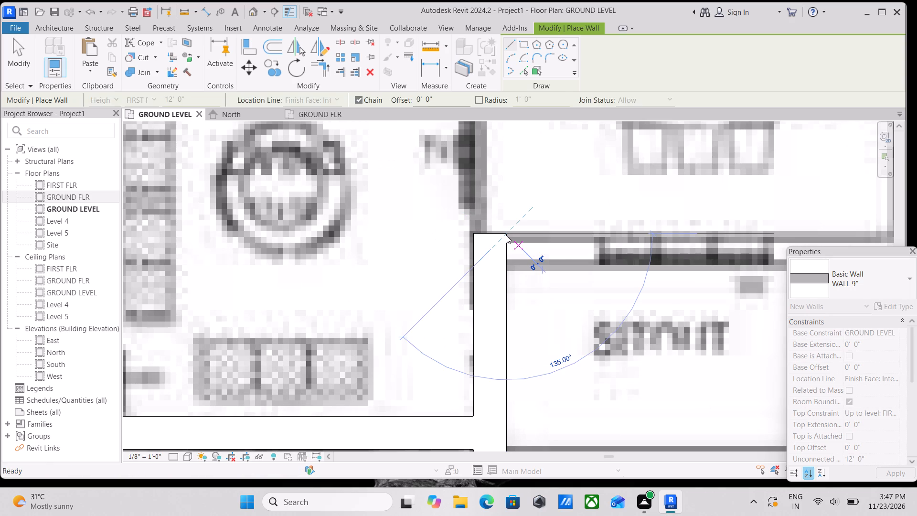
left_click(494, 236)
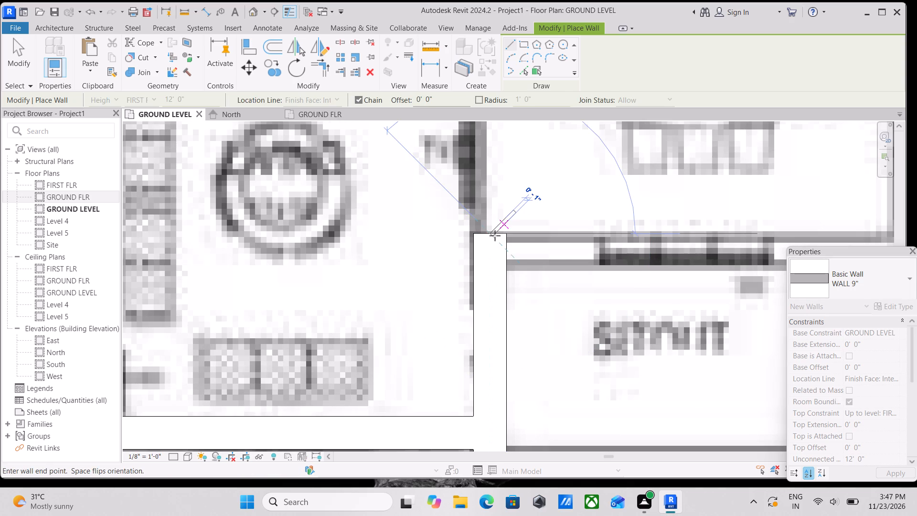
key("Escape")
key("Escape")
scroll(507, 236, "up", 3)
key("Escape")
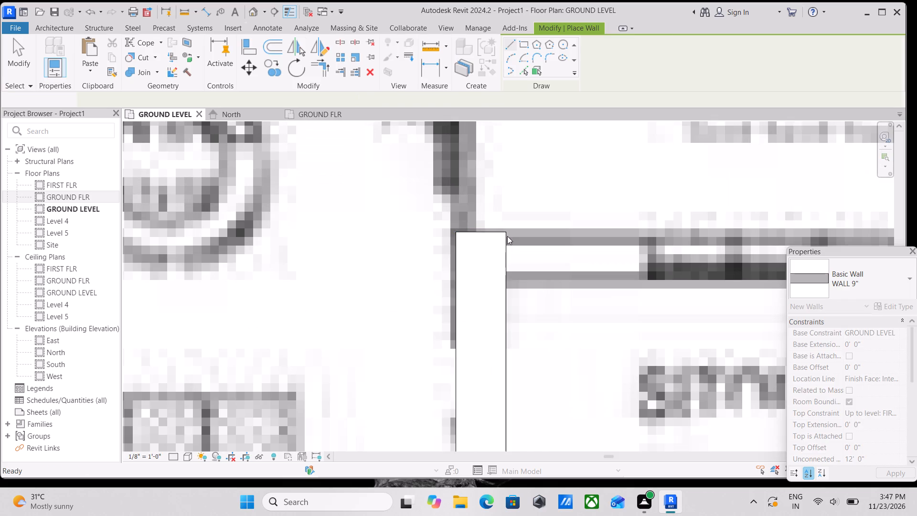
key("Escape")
Extend the living–sitout wall's upper end slightly beyond the dining wall's upper face line.
left_click(505, 235)
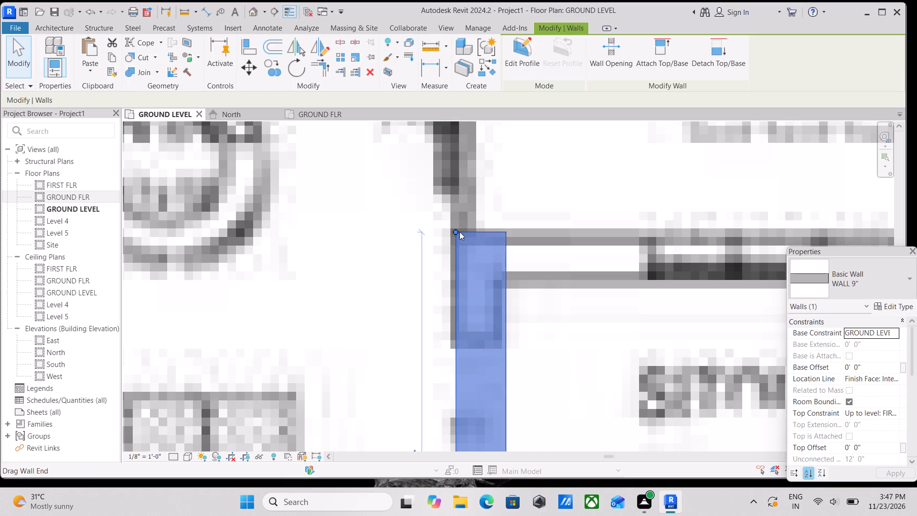
left_click_drag(454, 232, 452, 226)
key("Escape")
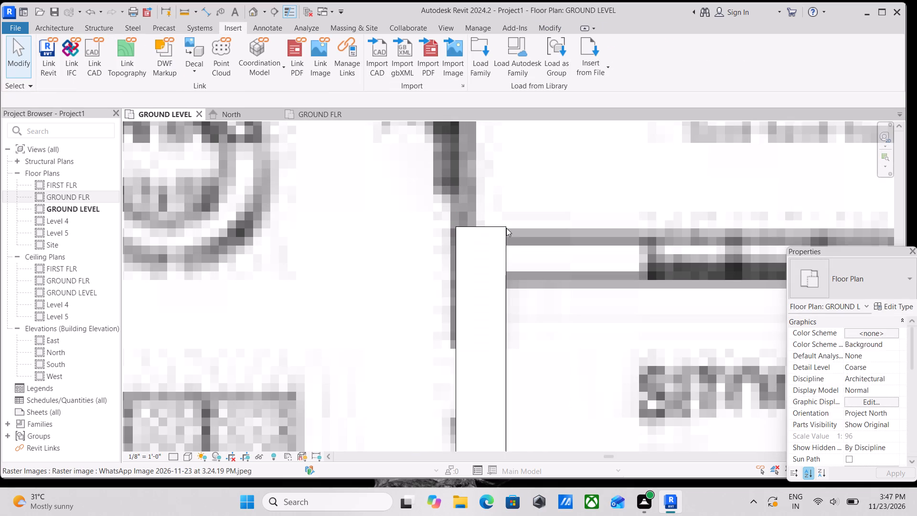
left_click(504, 226)
left_click(455, 226)
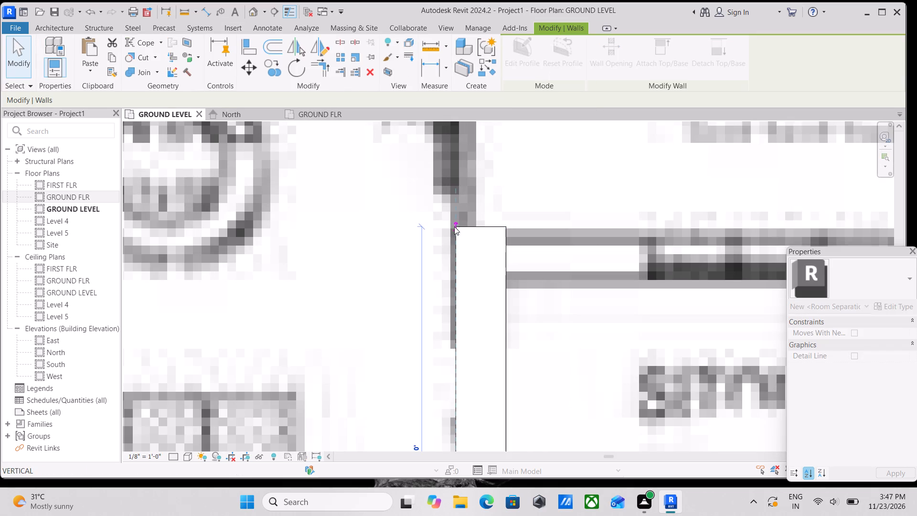
key("Escape")
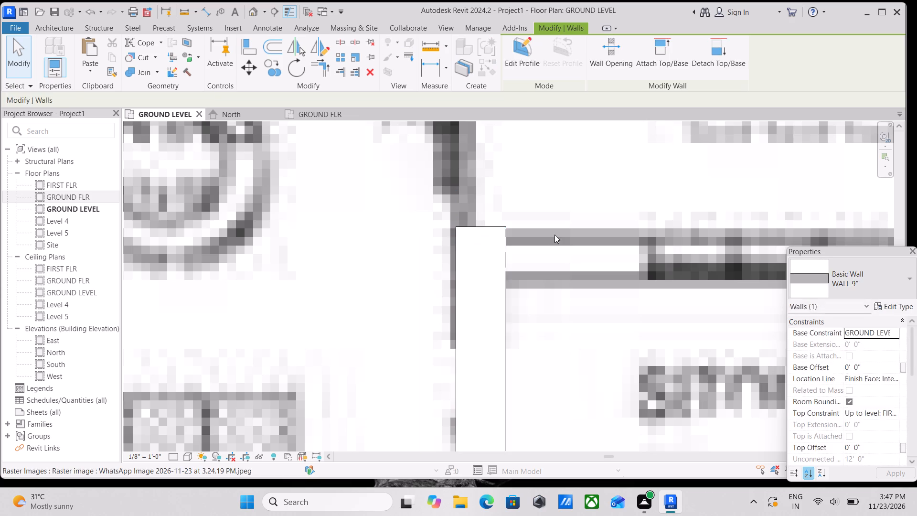
Draw a WALL 9" about 9' 6" long over the dining–sitout wall, from the living–sitout wall to the outer side wall.
scroll(554, 235, "down", 2)
middle_click_drag(554, 235, 461, 240)
scroll(462, 240, "down", 1)
scroll(451, 240, "up", 1)
scroll(451, 240, "down", 3)
middle_click(451, 240)
key("e")
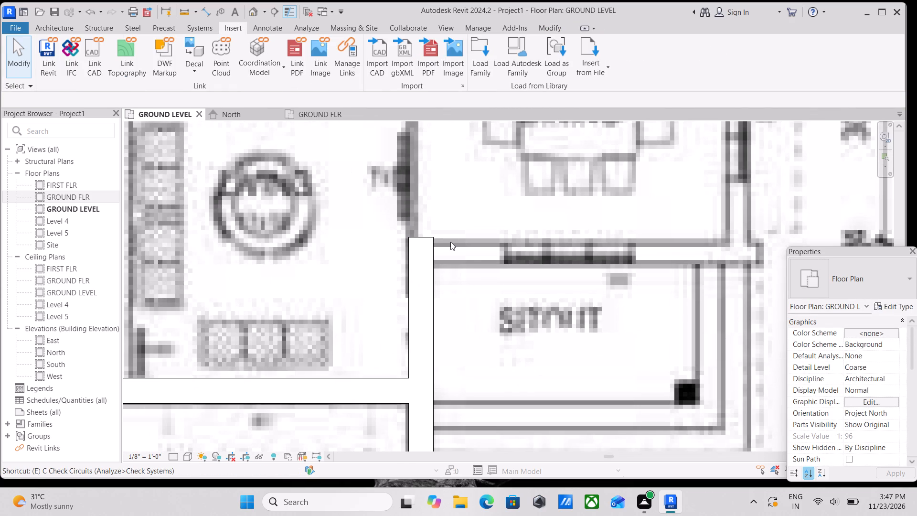
key("Escape")
scroll(473, 268, "up", 1)
type("WA")
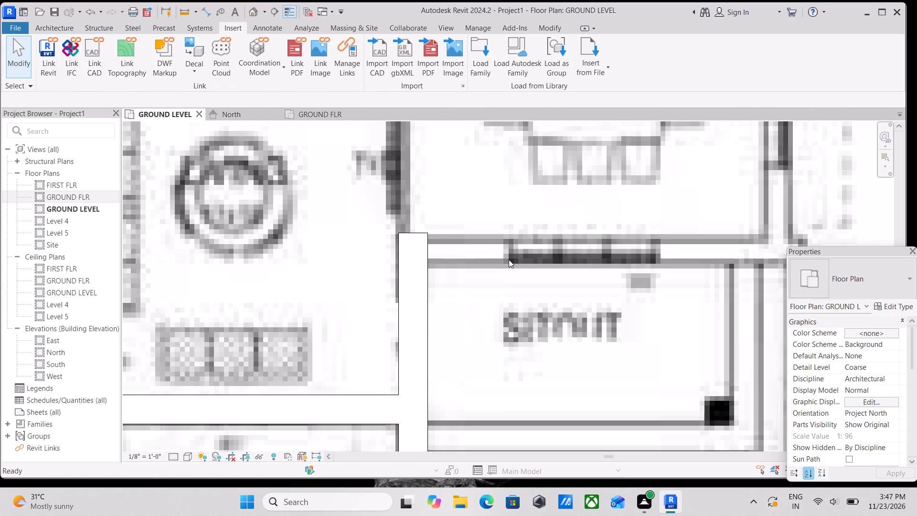
left_click(430, 235)
middle_click_drag(591, 236, 473, 248)
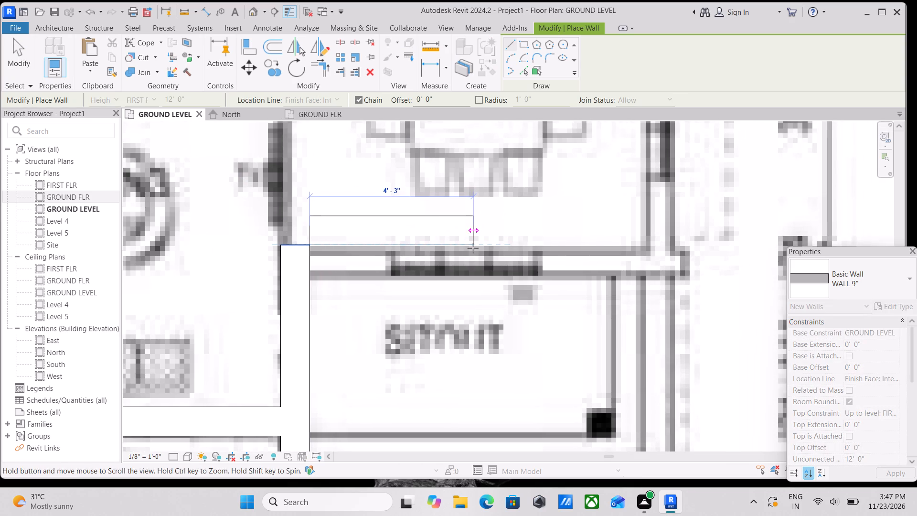
key("space")
middle_click_drag(645, 243, 556, 246)
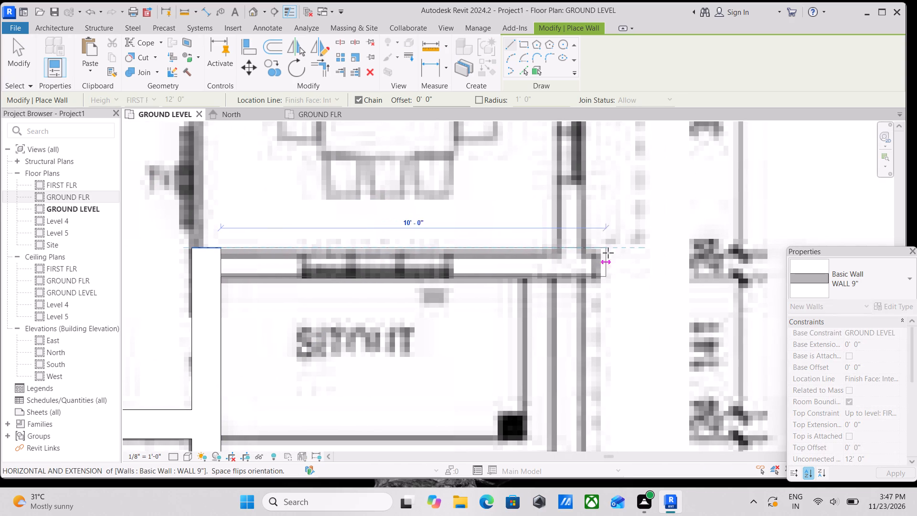
scroll(608, 253, "down", 1)
middle_click_drag(608, 253, 548, 257)
scroll(550, 256, "down", 4)
scroll(520, 259, "up", 2)
scroll(558, 258, "up", 3)
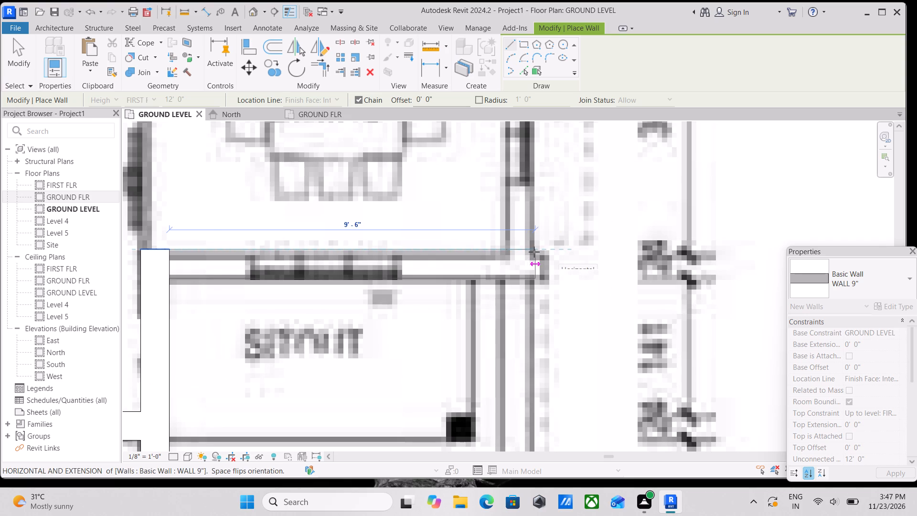
scroll(534, 252, "up", 2)
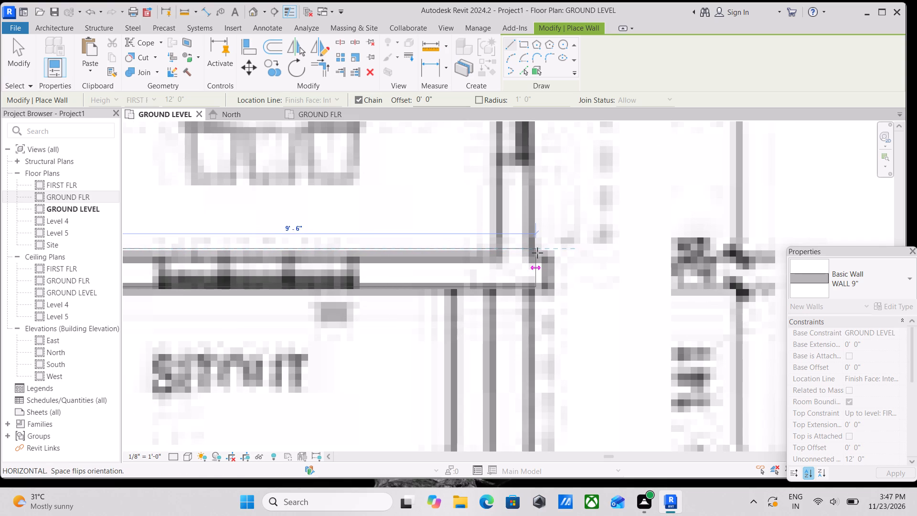
left_click(537, 253)
scroll(537, 253, "down", 2)
key("Escape")
key("Escape")
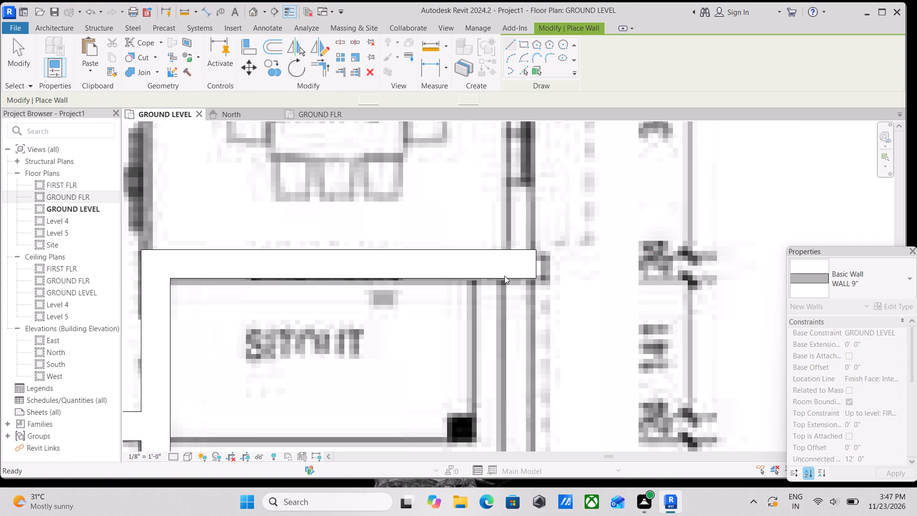
Nudge the dining–sitout wall slightly down to match the plan image.
left_click(498, 276)
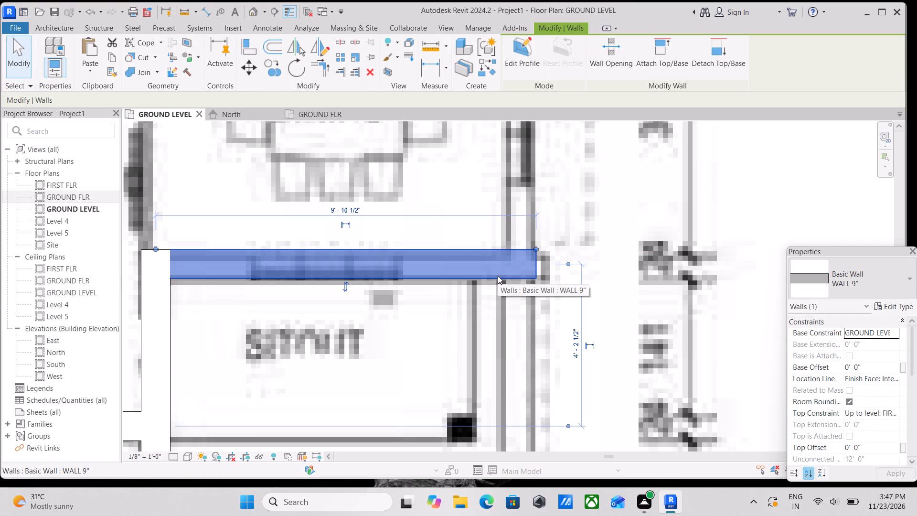
key("Down")
key("Escape")
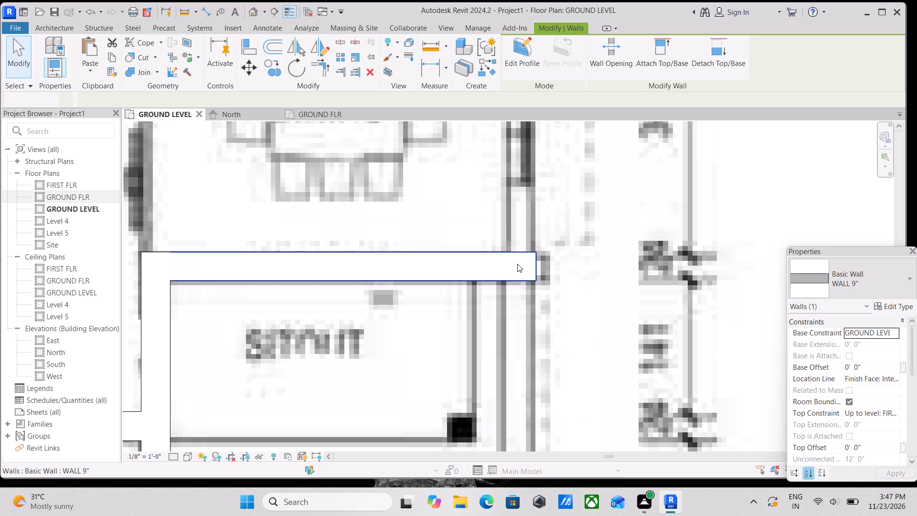
Draw a WALL 9" over the dining and kitchen exterior side, from the dining–sitout wall's outer end up to the work area's outer corner.
scroll(522, 263, "up", 1)
middle_click_drag(522, 263, 523, 279)
type("WA")
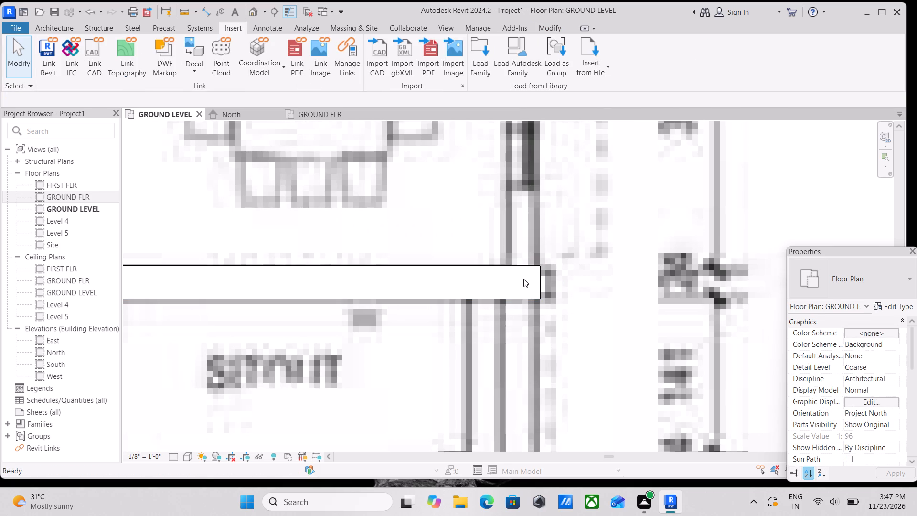
left_click(541, 265)
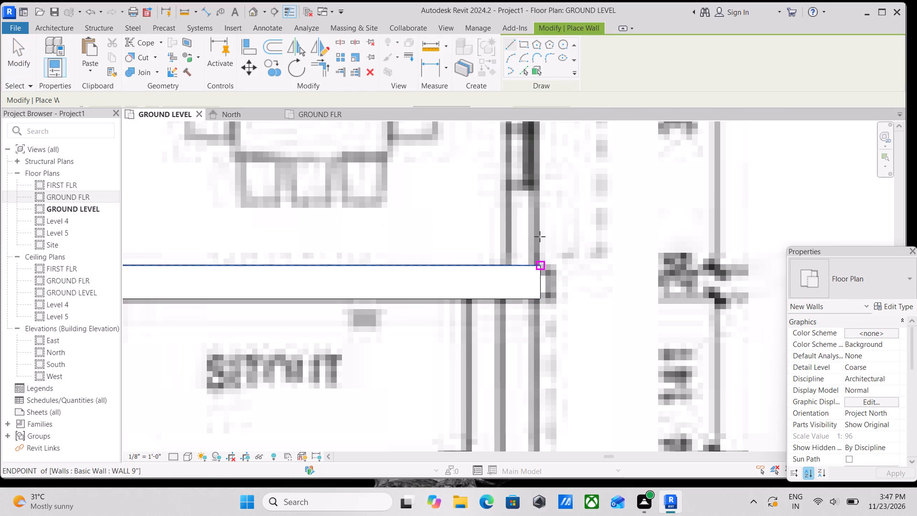
scroll(529, 200, "down", 1)
middle_click_drag(529, 200, 570, 350)
scroll(567, 243, "down", 2)
middle_click_drag(567, 243, 597, 378)
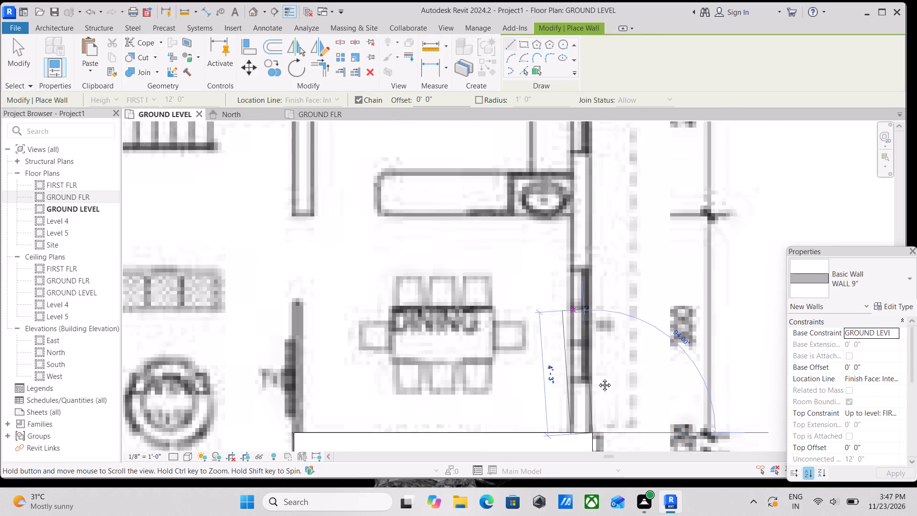
middle_click_drag(597, 378, 602, 414)
scroll(608, 294, "down", 3)
middle_click_drag(608, 294, 646, 474)
scroll(638, 322, "down", 1)
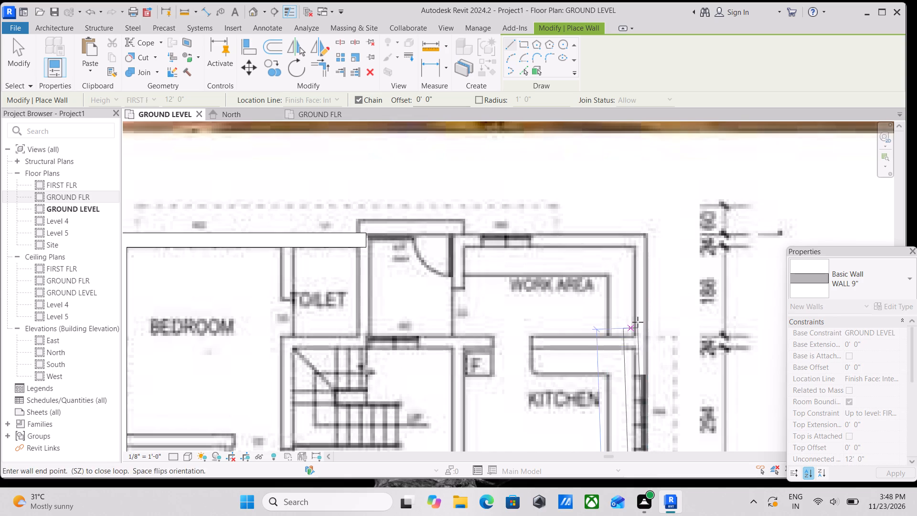
middle_click_drag(638, 322, 653, 391)
scroll(656, 344, "up", 4)
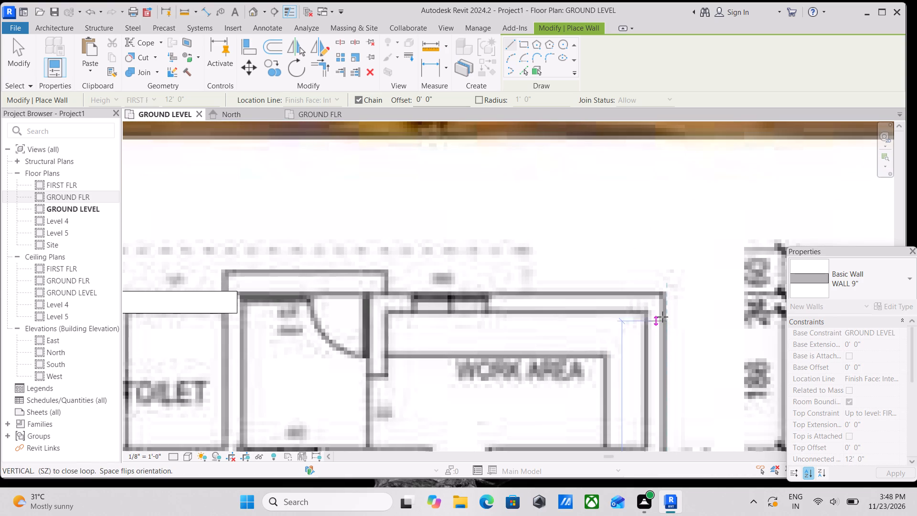
scroll(663, 314, "up", 5)
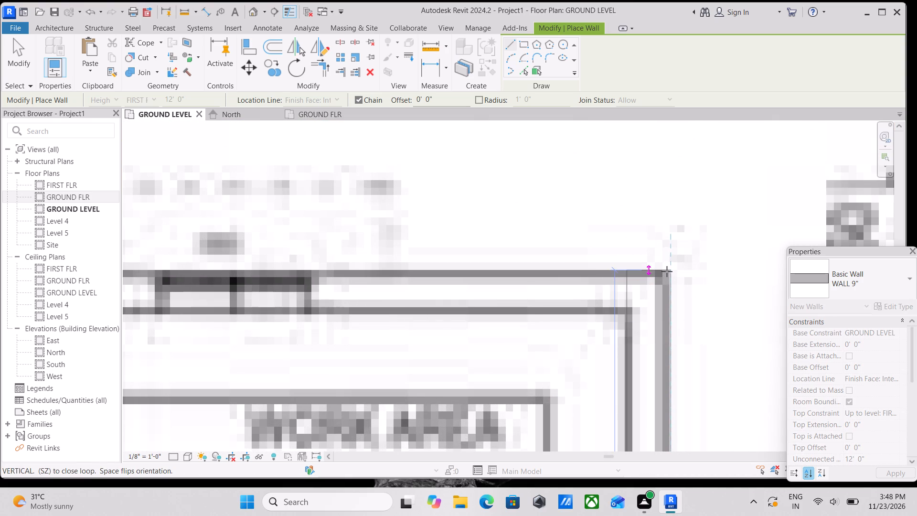
left_click(667, 271)
key("Escape")
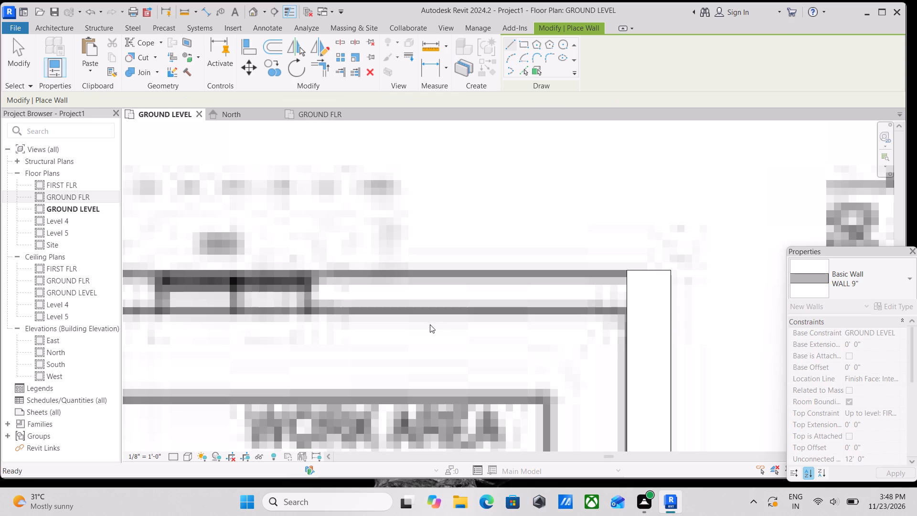
Draw a WALL 9" about 9' 7" long over the work area's upper exterior wall, from the side wall to the rear door.
scroll(433, 324, "down", 4)
middle_click_drag(430, 328, 586, 337)
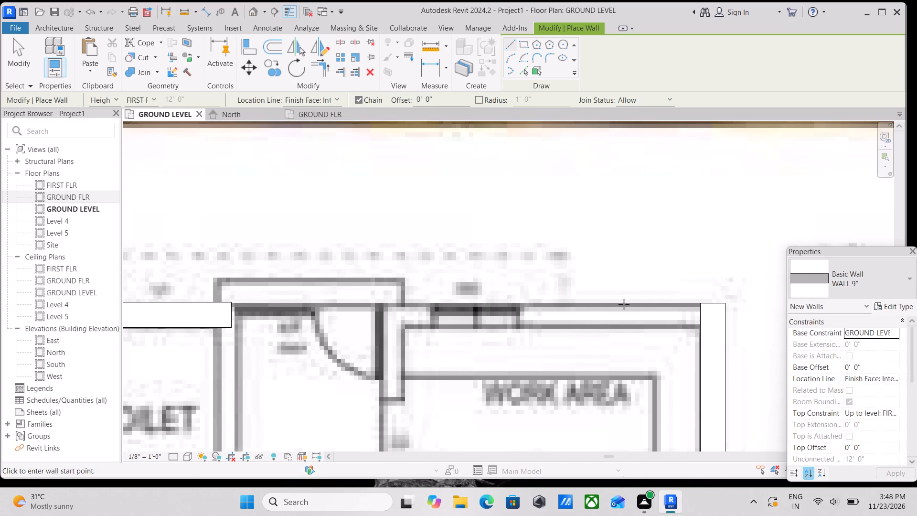
left_click(701, 303)
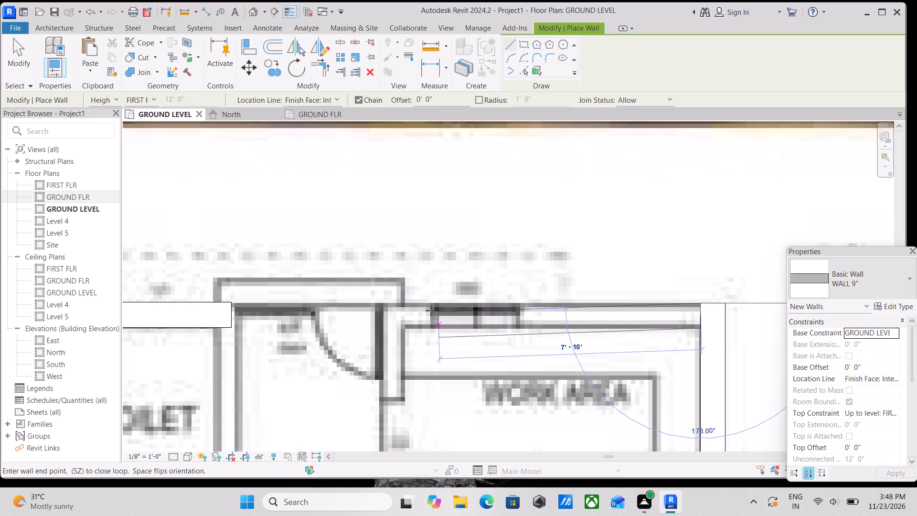
left_click(380, 307)
key("Escape")
key("Escape")
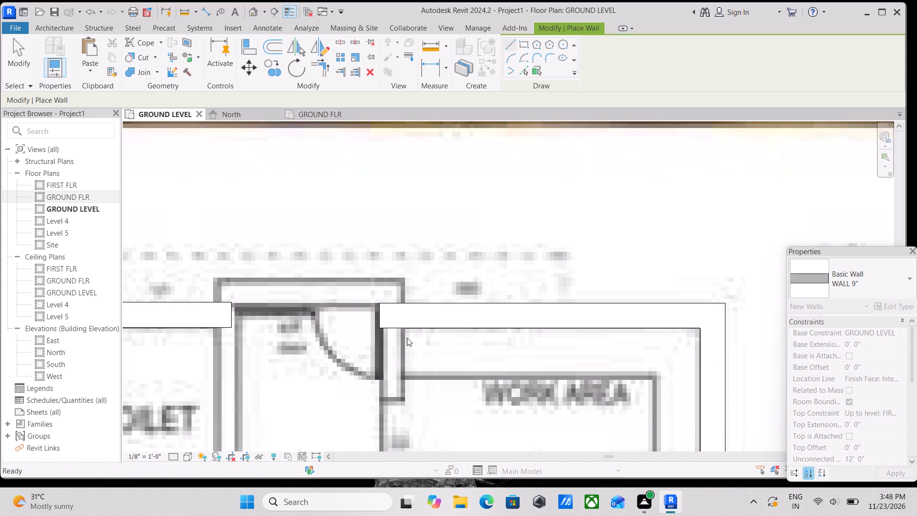
Shorten the work area's upper wall at its door end to the door opening's edge, for a length of about 9' 10".
left_click(384, 317)
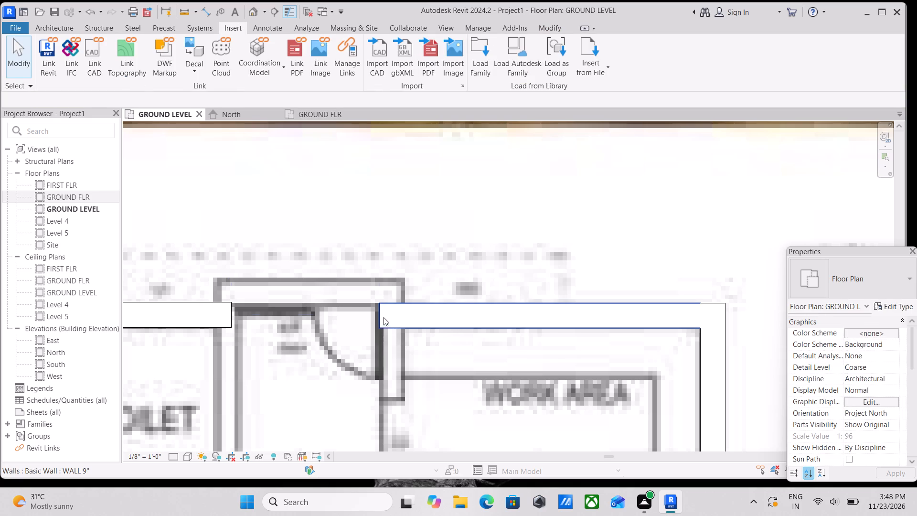
scroll(384, 312, "up", 6)
left_click_drag(373, 293, 385, 297)
key("Escape")
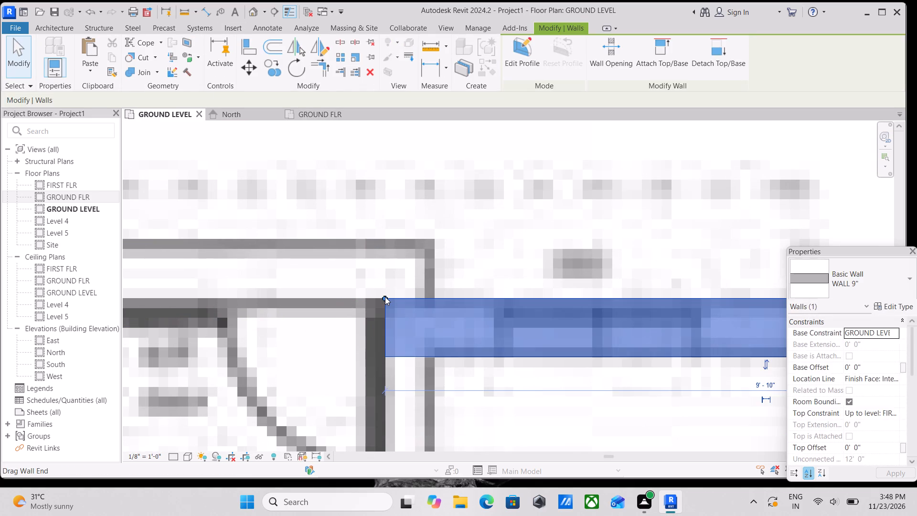
scroll(396, 313, "down", 11)
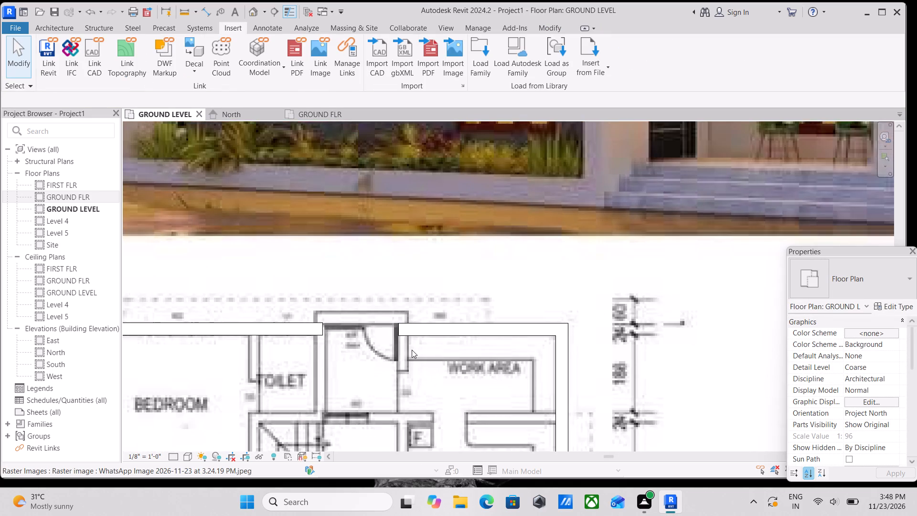
Look over the traced plan from the rear door and work area to the living room for interior walls still to trace.
scroll(412, 350, "down", 3)
middle_click_drag(412, 350, 424, 299)
scroll(406, 344, "up", 1)
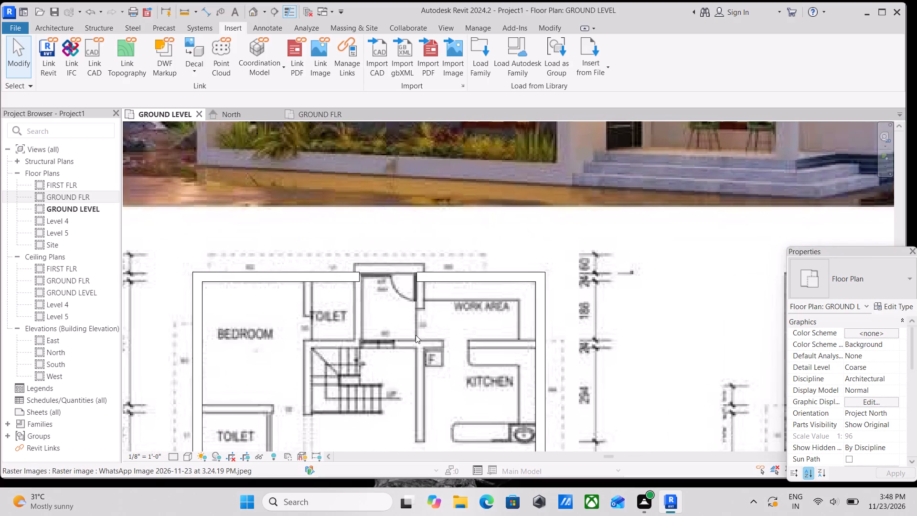
scroll(416, 335, "up", 3)
scroll(416, 335, "down", 3)
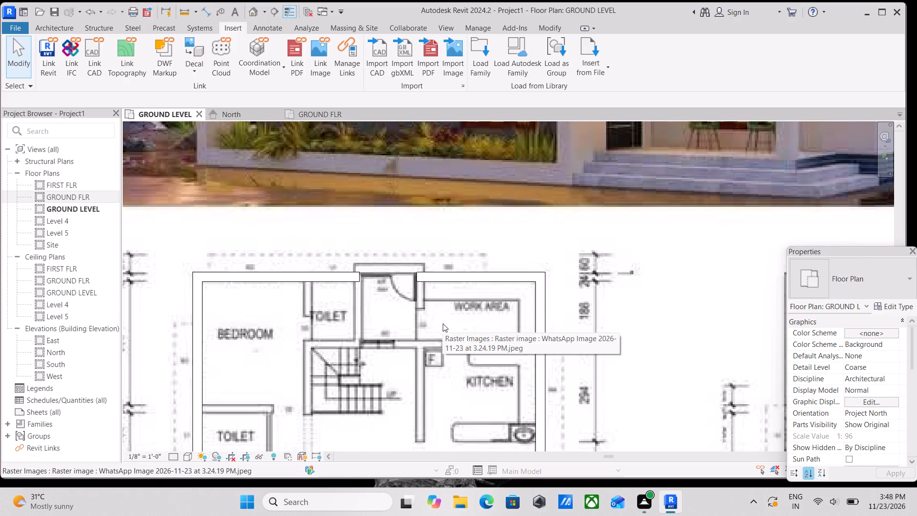
scroll(433, 362, "up", 3)
scroll(407, 381, "down", 3)
middle_click_drag(407, 381, 407, 366)
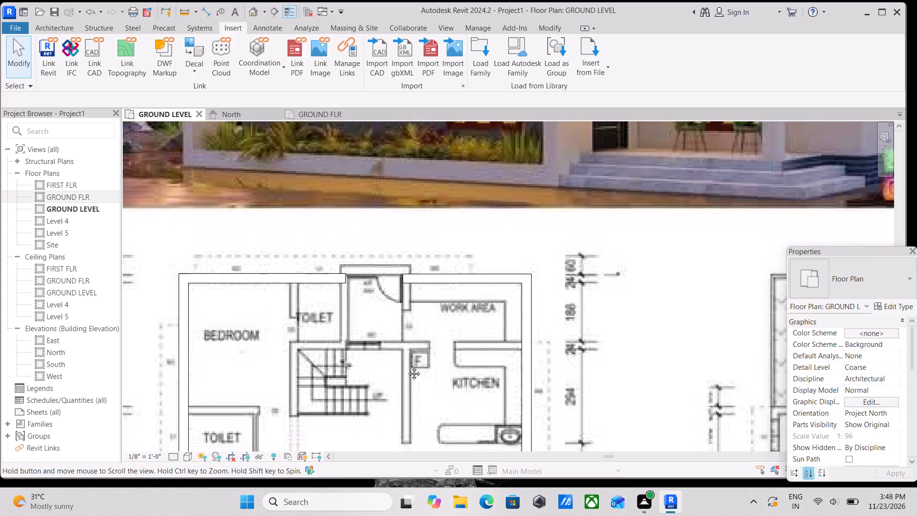
middle_click_drag(407, 366, 430, 308)
scroll(377, 364, "down", 2)
middle_click_drag(377, 364, 409, 290)
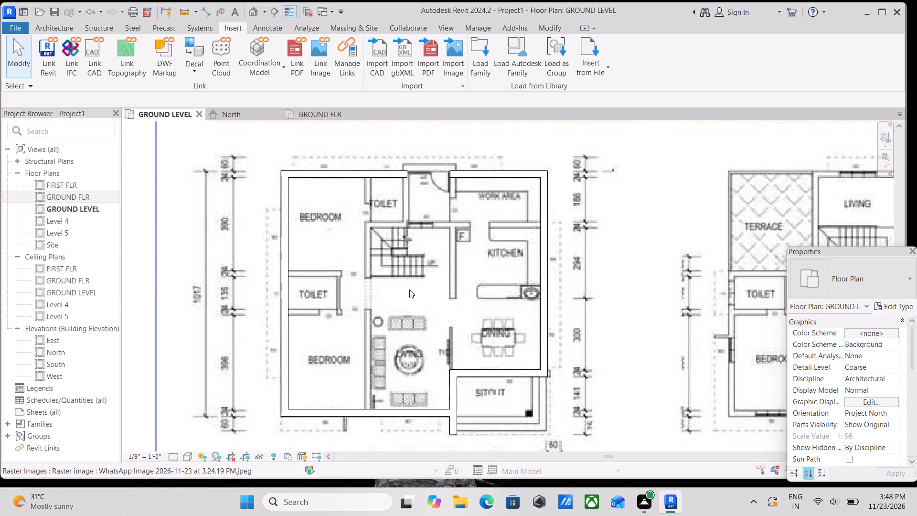
scroll(364, 382, "up", 2)
middle_click_drag(359, 366, 365, 406)
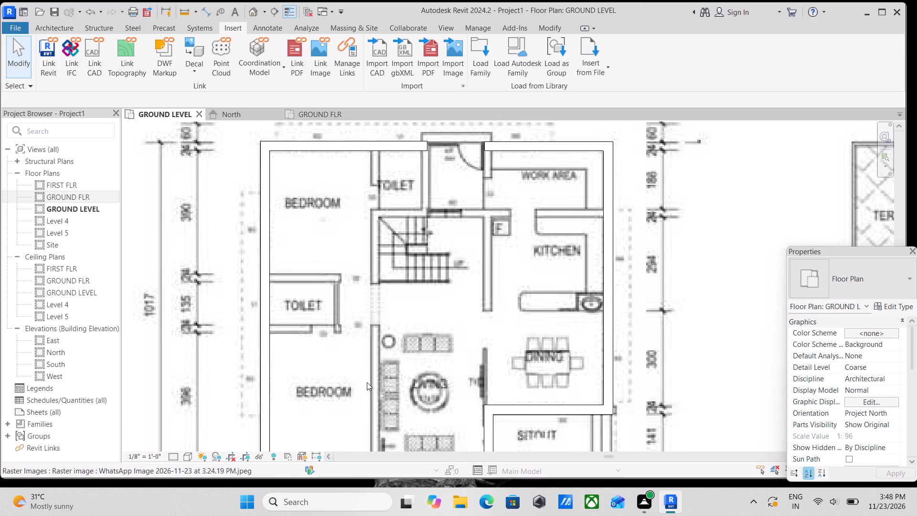
scroll(367, 380, "down", 2)
middle_click_drag(367, 380, 369, 406)
scroll(364, 313, "up", 2)
Draw a straight WALL 9" between the bedrooms and the toilet, stair and living side, from the rear exterior wall to the front exterior wall.
type("WA")
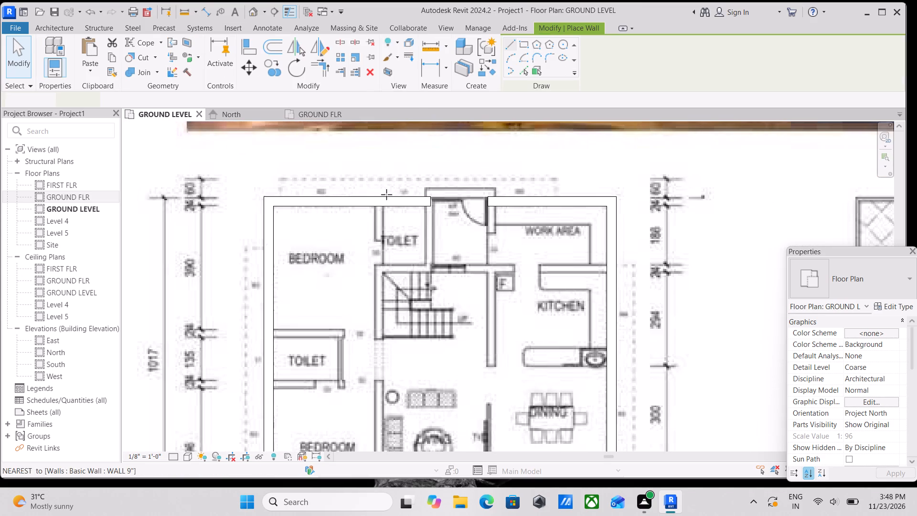
scroll(369, 210, "up", 9)
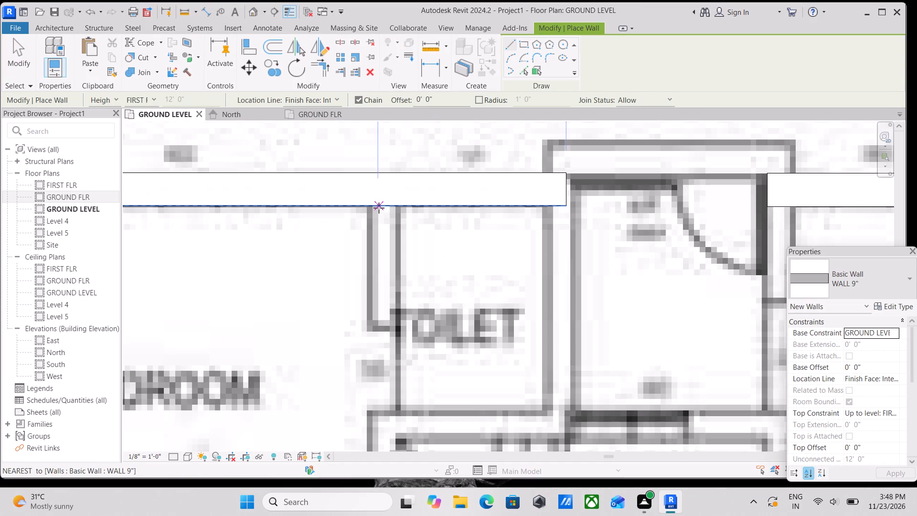
left_click(368, 206)
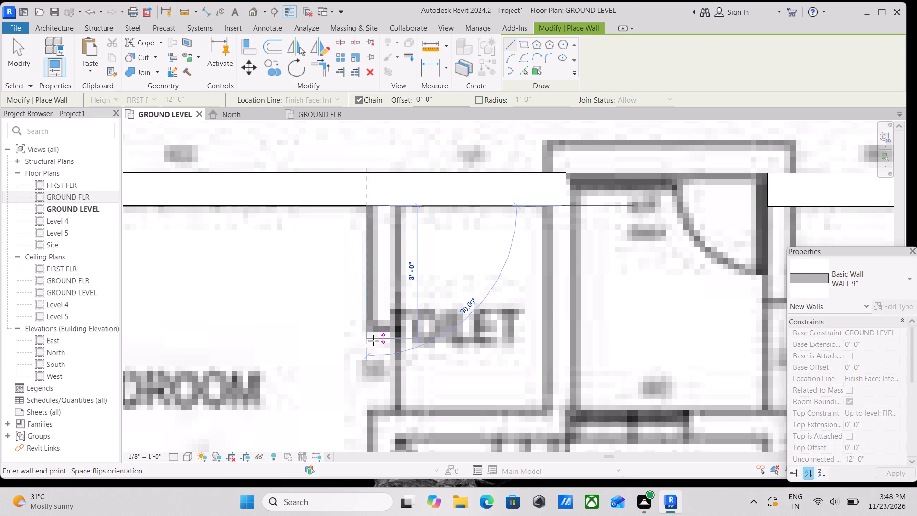
scroll(373, 341, "down", 1)
middle_click_drag(373, 341, 349, 246)
scroll(353, 314, "down", 2)
middle_click_drag(354, 314, 344, 210)
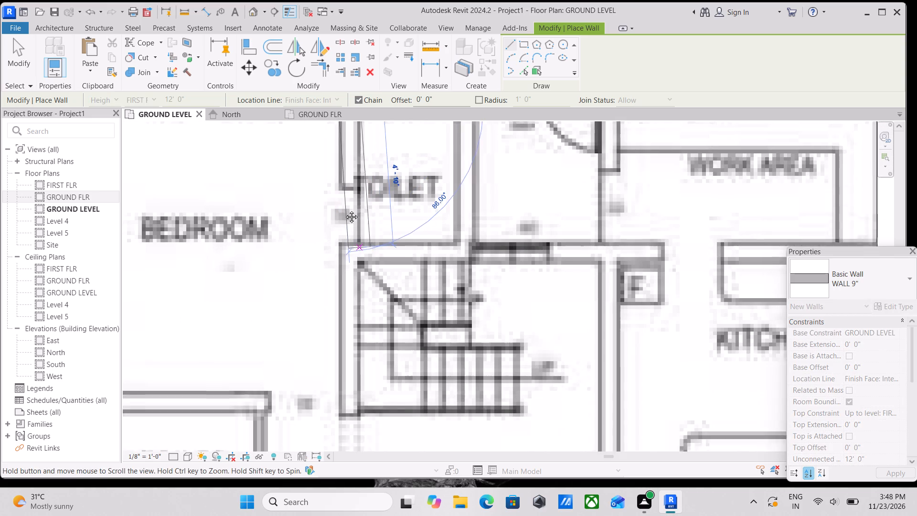
middle_click_drag(344, 210, 344, 193)
scroll(329, 355, "down", 2)
middle_click_drag(330, 355, 327, 234)
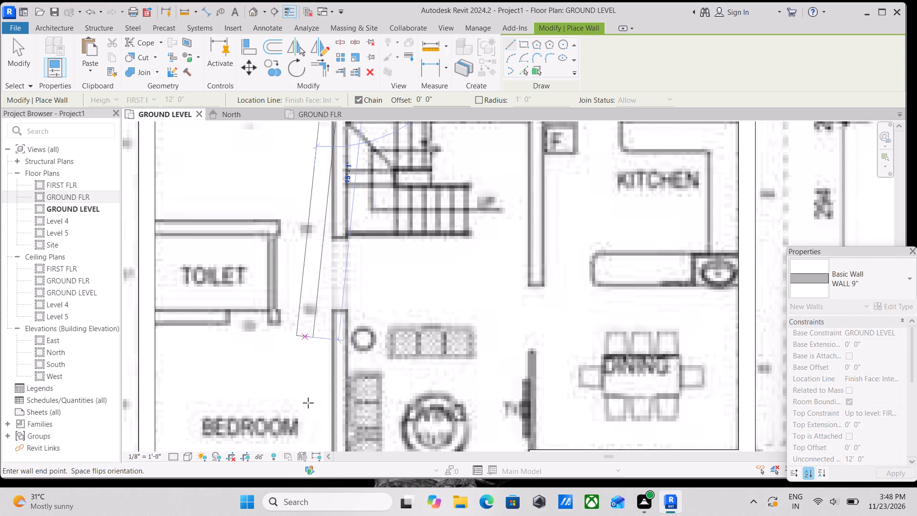
scroll(308, 403, "down", 2)
middle_click_drag(310, 403, 341, 244)
scroll(355, 353, "up", 2)
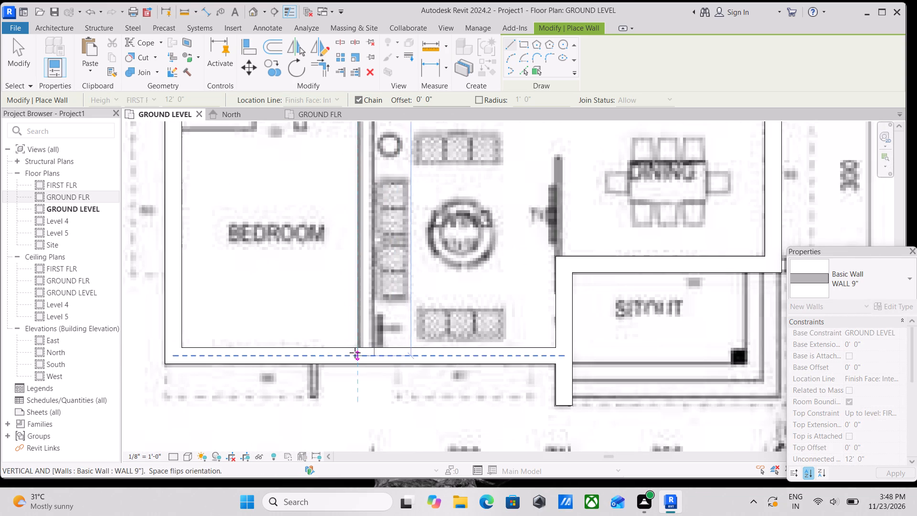
left_click(357, 349)
key("Escape")
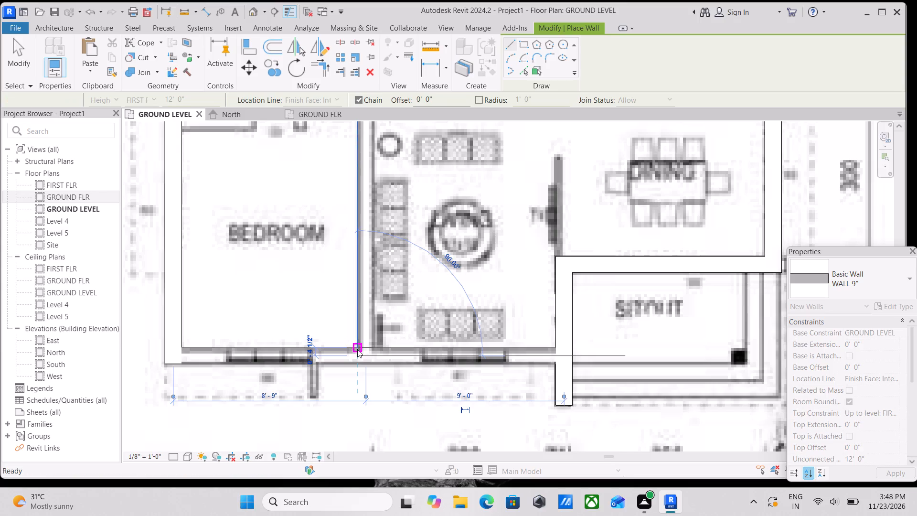
scroll(416, 302, "down", 5)
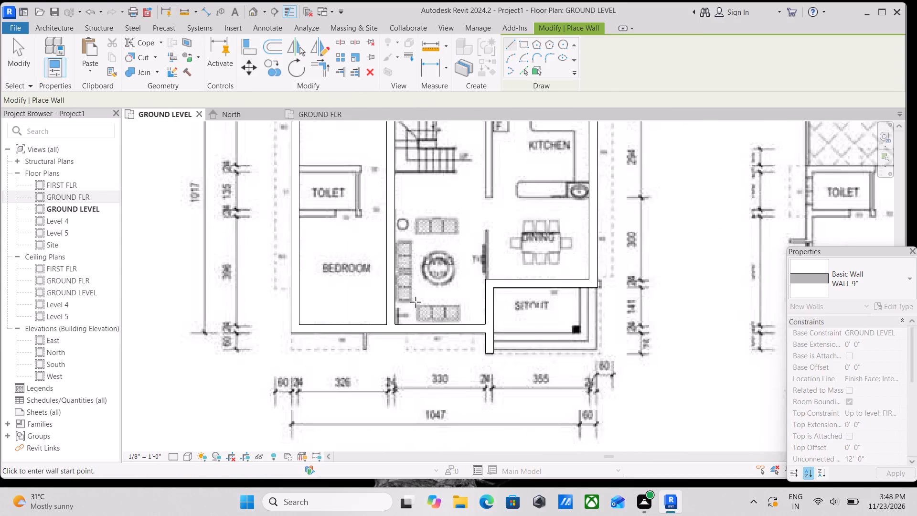
scroll(416, 302, "down", 2)
middle_click_drag(416, 302, 427, 402)
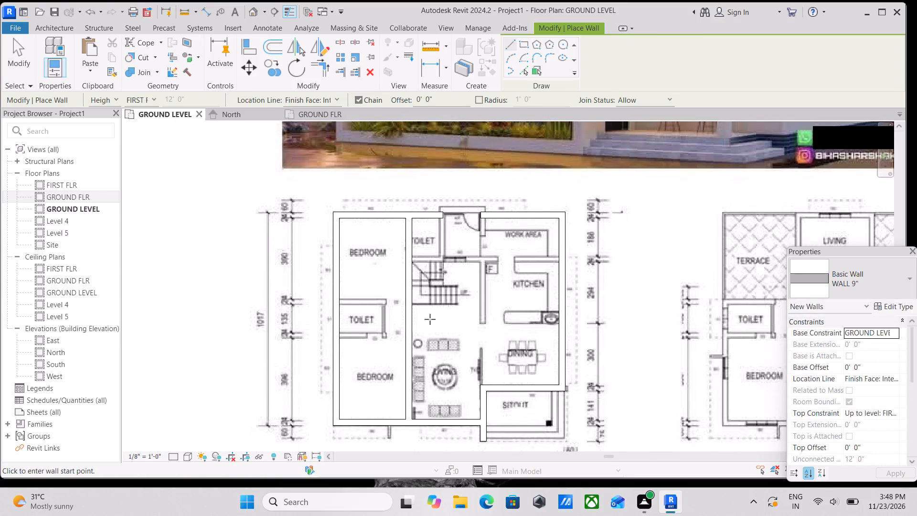
scroll(419, 293, "up", 3)
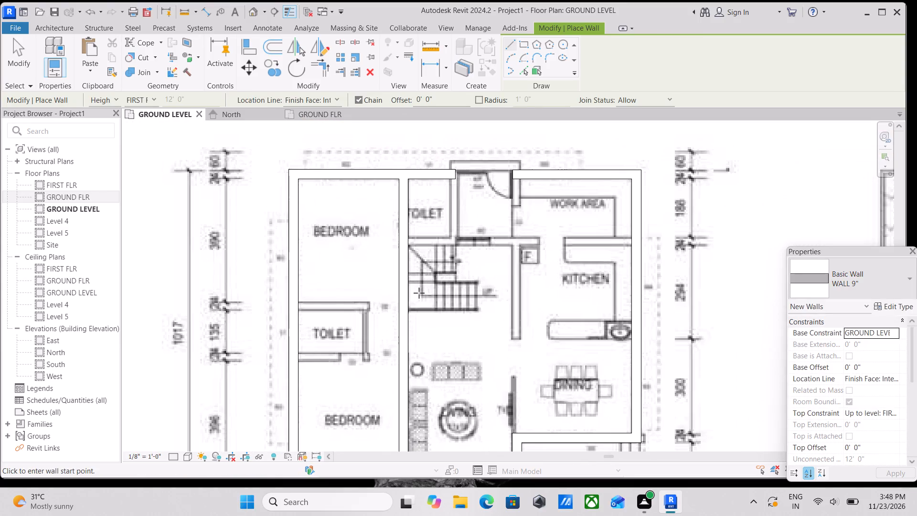
scroll(419, 293, "down", 2)
key("Escape")
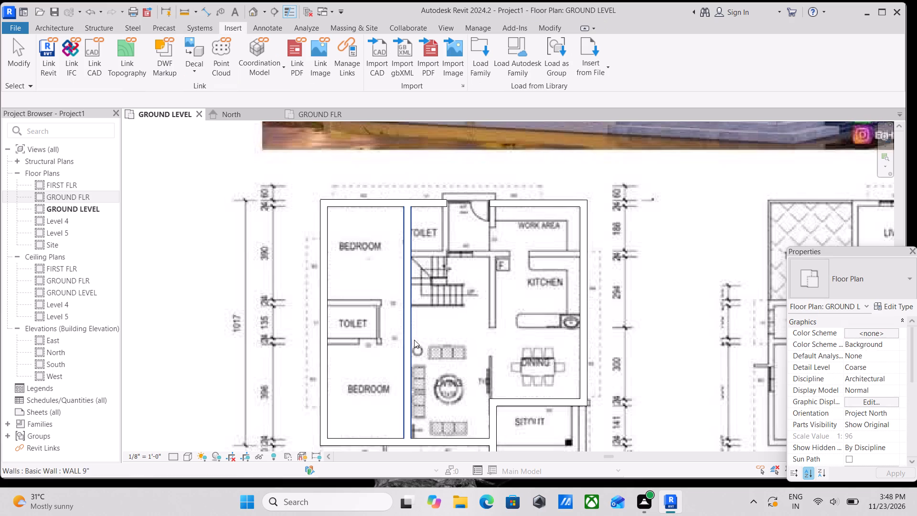
Shorten the bedroom-side interior wall's front end to the near edge of the passage opening, level with the stair's lower edge.
left_click(408, 425)
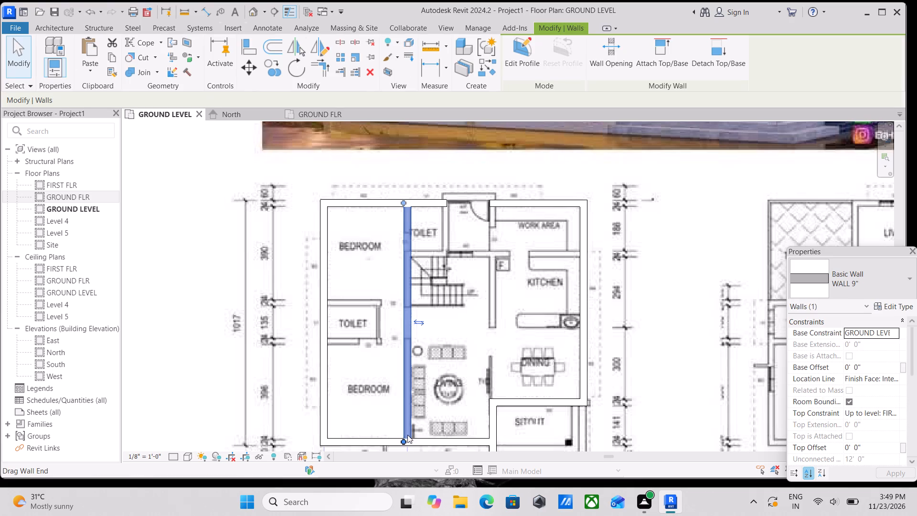
left_click_drag(407, 436, 403, 337)
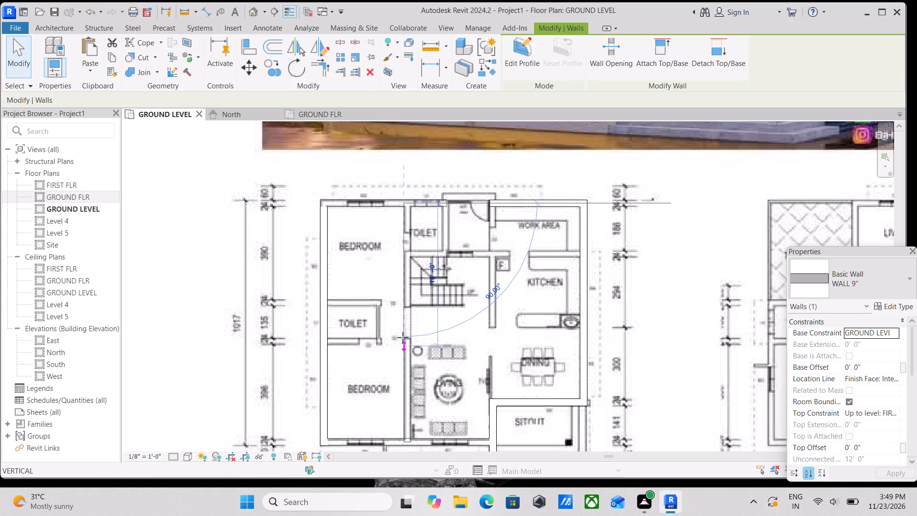
left_click_drag(403, 337, 406, 302)
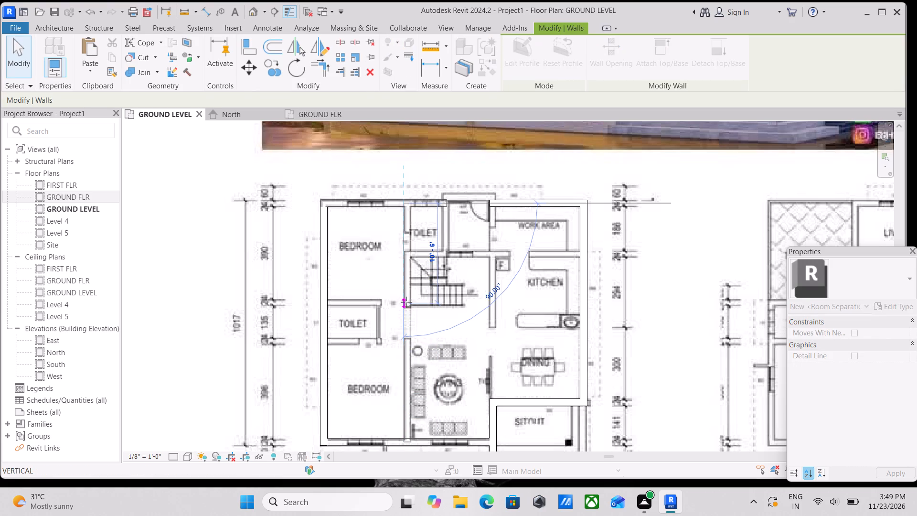
scroll(406, 302, "up", 6)
key("Escape")
left_click(414, 294)
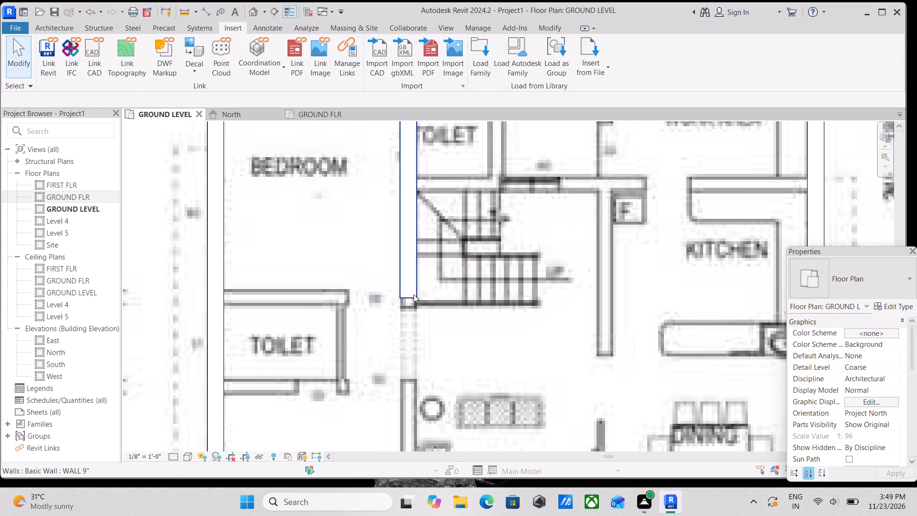
left_click_drag(401, 297, 404, 306)
key("Escape")
Draw a WALL 9" between the front bedroom and living room, from the front exterior wall to the passage opening, flipped to the living side.
scroll(407, 347, "down", 5)
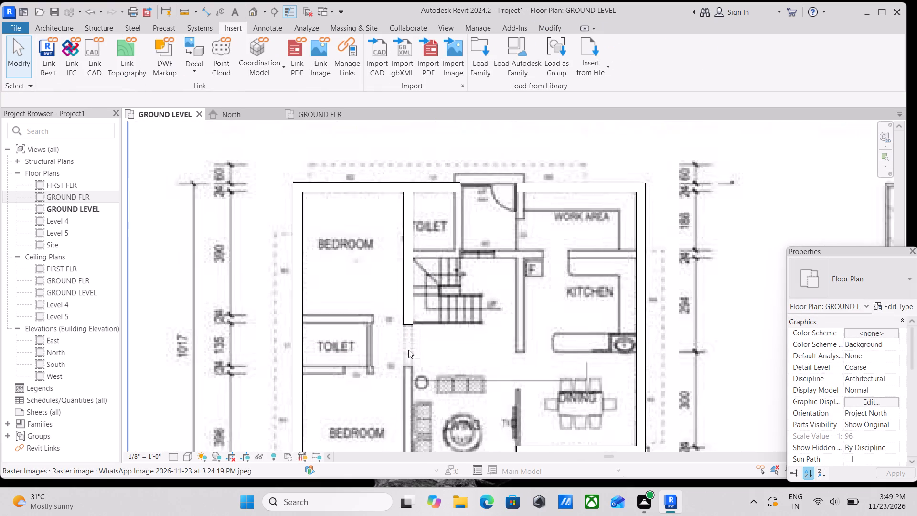
middle_click_drag(408, 350, 429, 277)
scroll(438, 385, "up", 2)
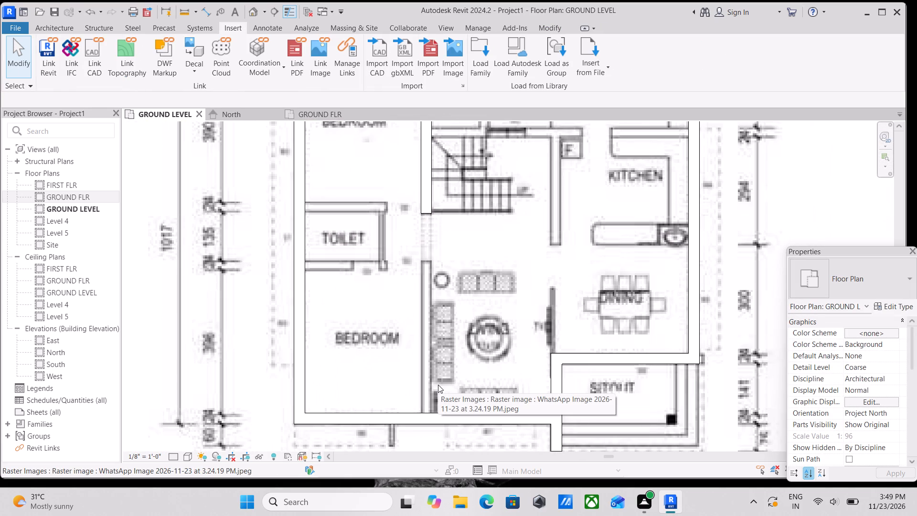
type("WA")
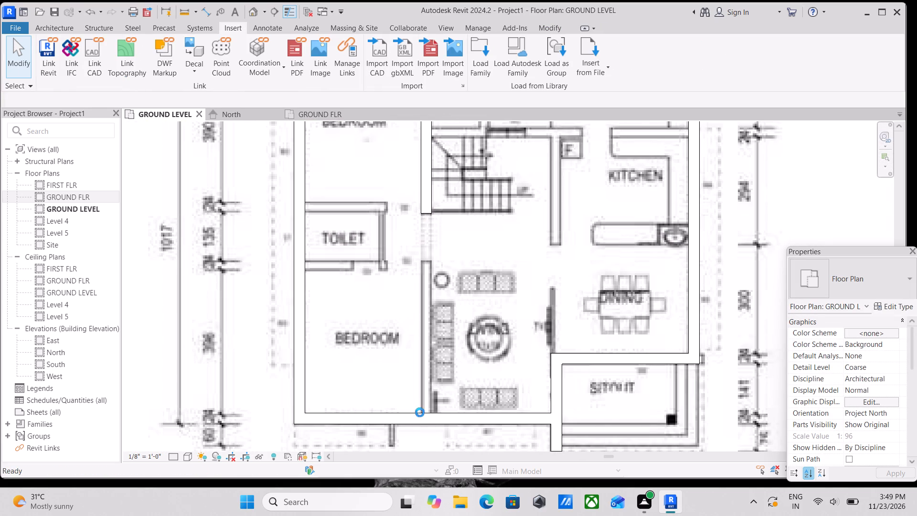
scroll(421, 413, "up", 2)
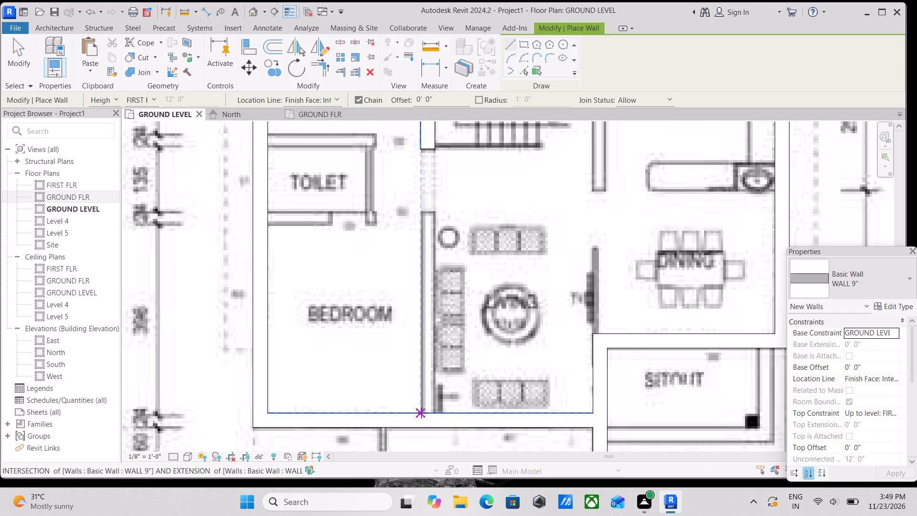
left_click(421, 412)
middle_click_drag(405, 273, 419, 315)
key("space")
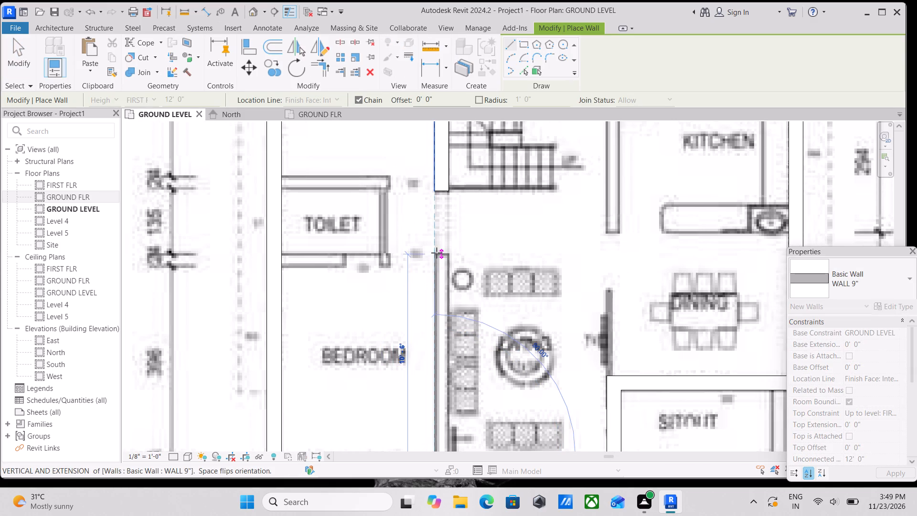
scroll(437, 252, "up", 7)
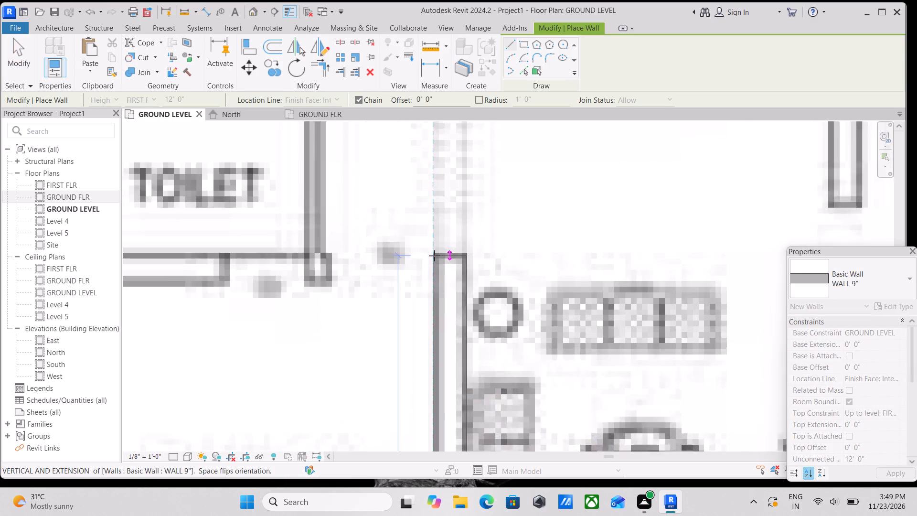
scroll(434, 252, "up", 3)
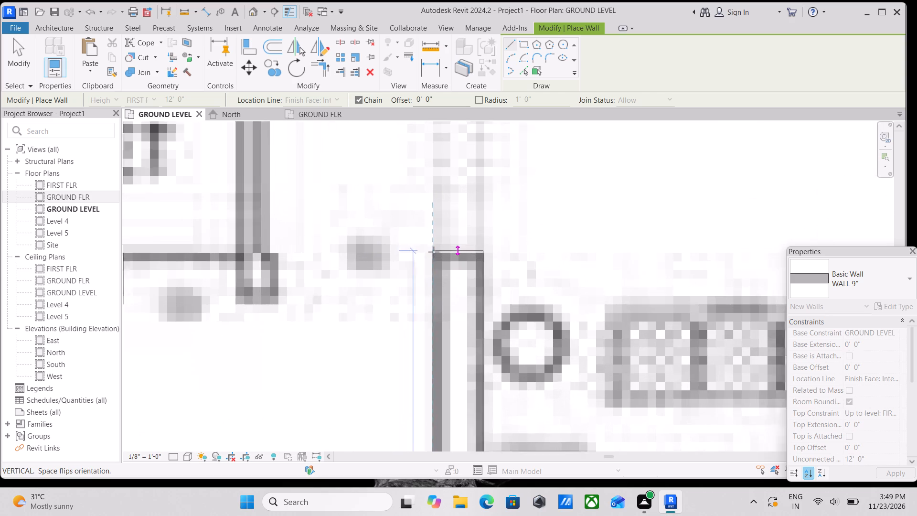
left_click(433, 253)
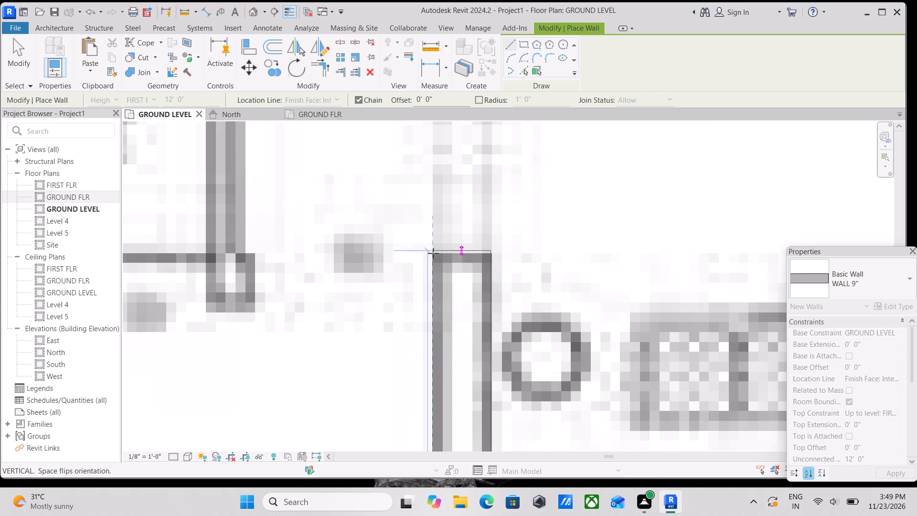
key("Escape")
Look over the toilet, stair, work area and kitchen walls on the plan image to see what remains to trace.
scroll(487, 296, "down", 2)
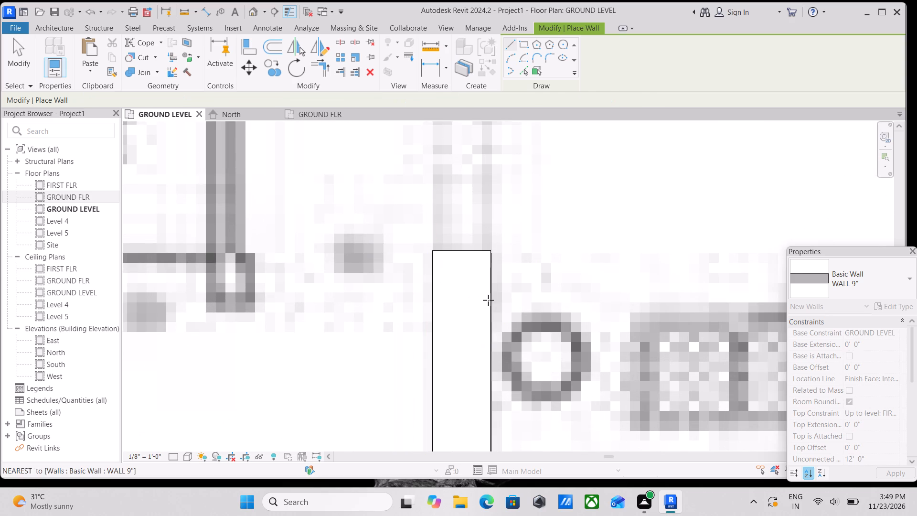
scroll(516, 295, "down", 9)
middle_click_drag(522, 287, 444, 294)
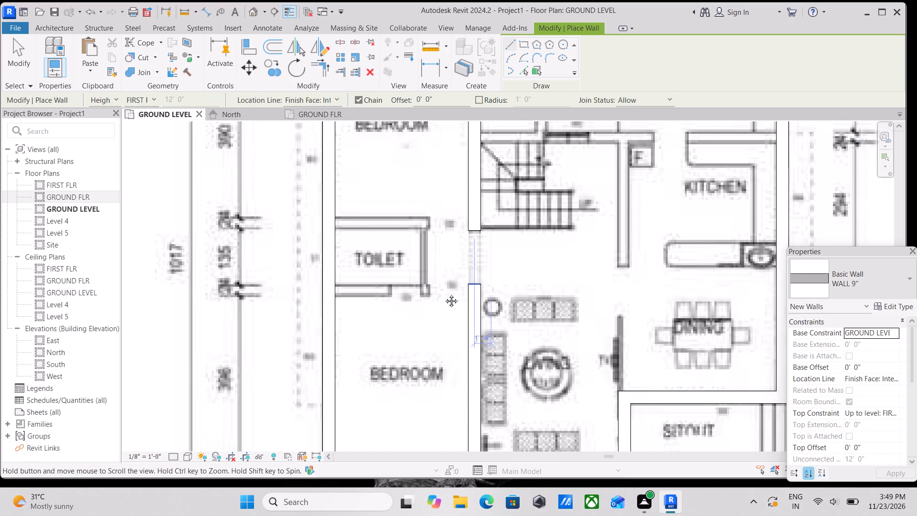
middle_click_drag(444, 294, 352, 294)
scroll(463, 268, "down", 1)
middle_click_drag(463, 268, 457, 373)
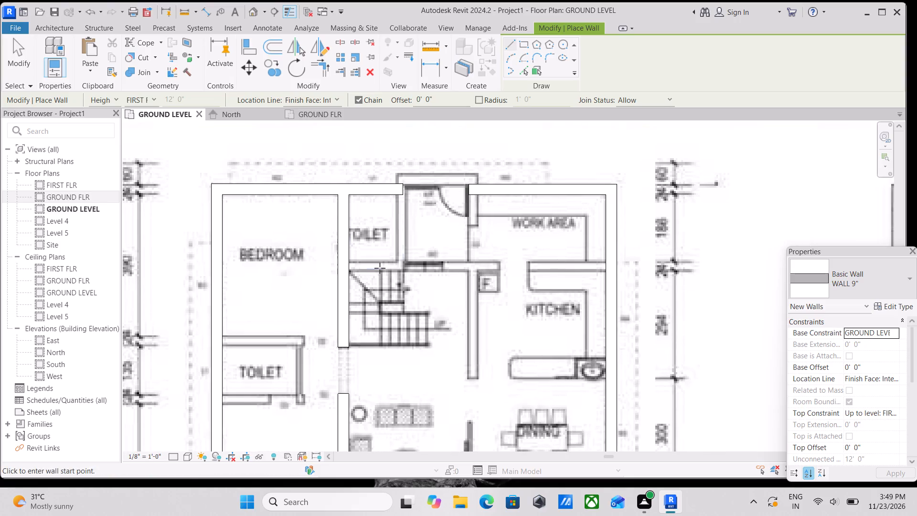
scroll(377, 268, "up", 3)
middle_click_drag(556, 275, 445, 286)
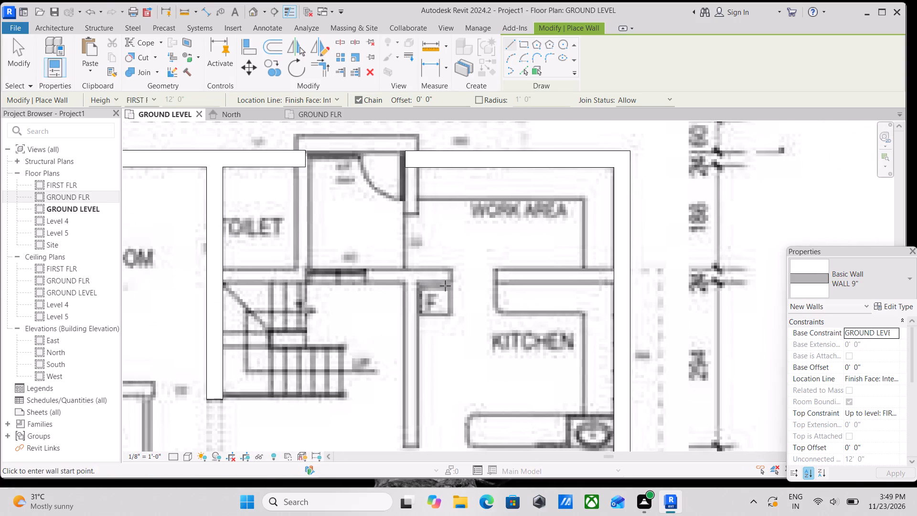
scroll(445, 286, "down", 3)
scroll(400, 325, "down", 3)
middle_click_drag(400, 325, 449, 234)
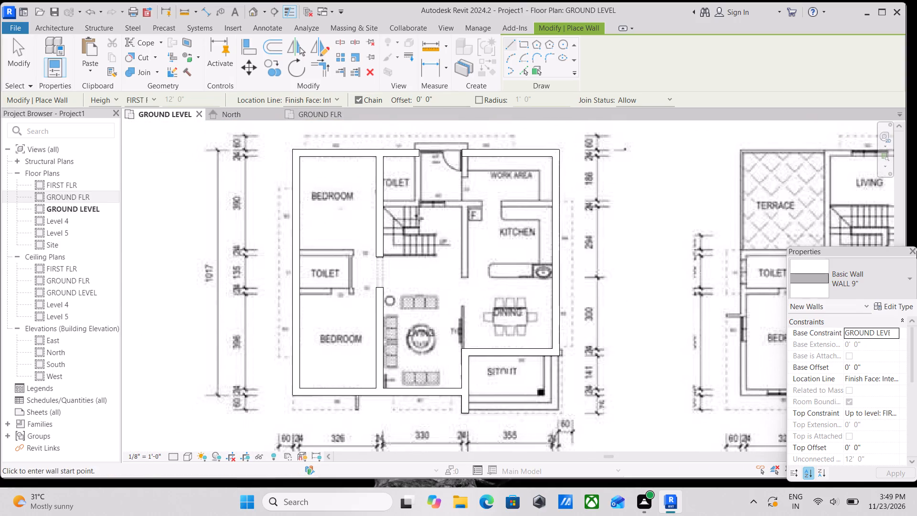
Review the WALL 9" type properties and look over the work area and kitchen walls on the plan image.
left_click(889, 304)
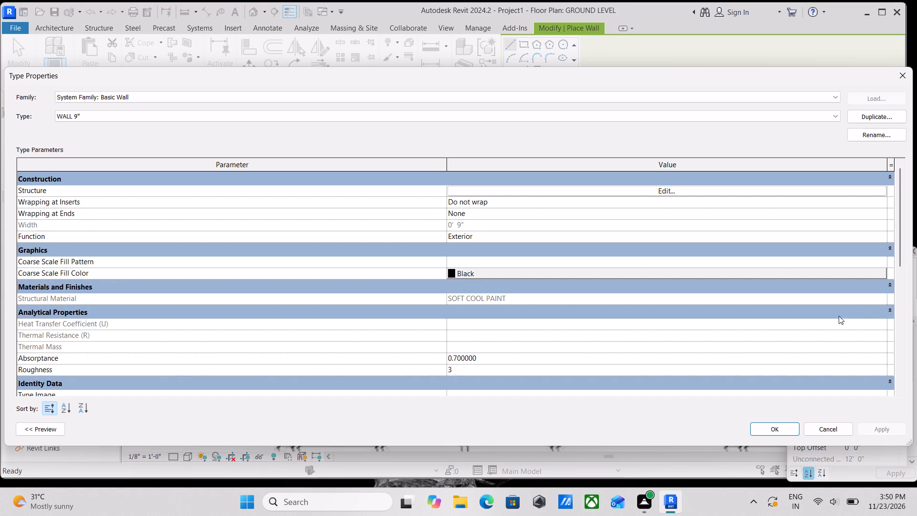
scroll(781, 338, "up", 1)
left_click(779, 429)
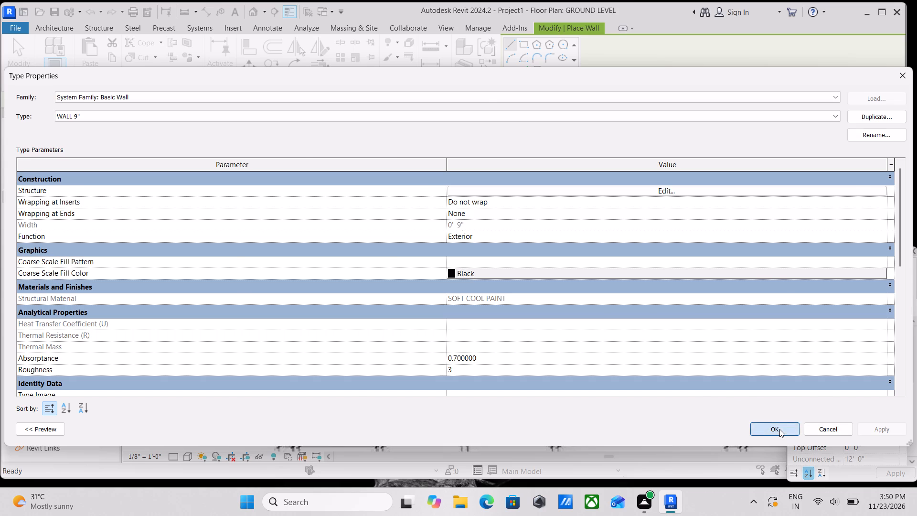
scroll(535, 329, "up", 1)
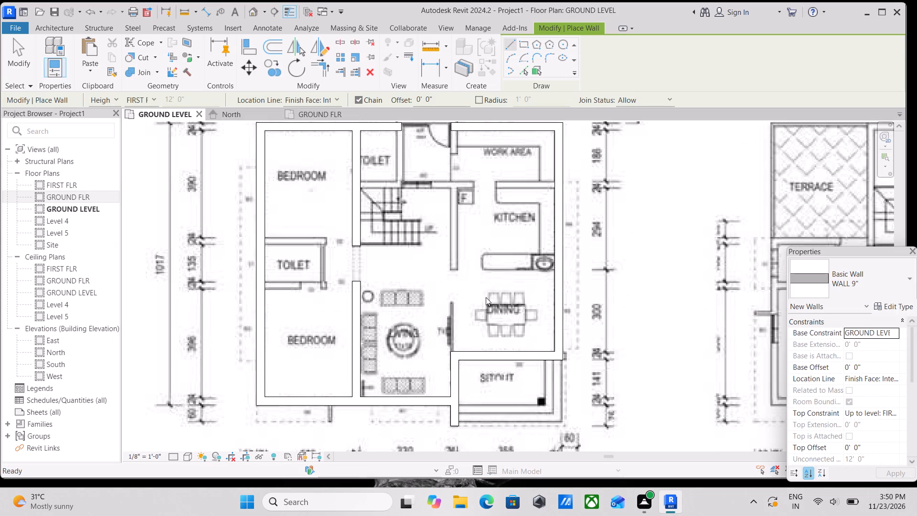
scroll(486, 297, "up", 1)
scroll(444, 285, "up", 1)
middle_click_drag(445, 285, 449, 334)
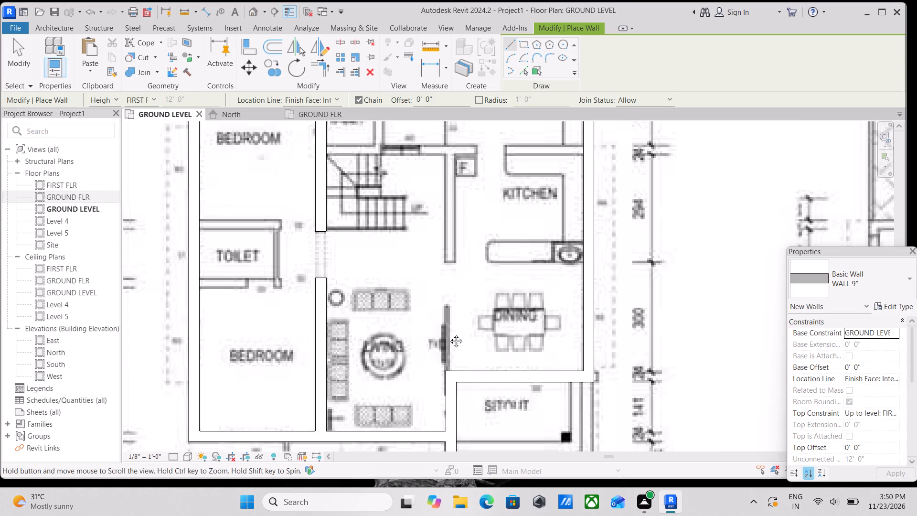
middle_click_drag(449, 334, 459, 412)
scroll(507, 302, "up", 2)
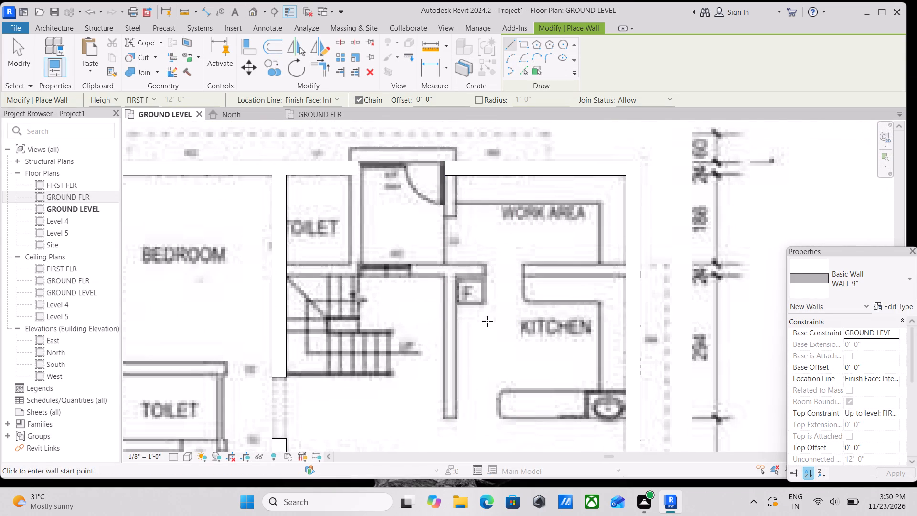
middle_click_drag(487, 324, 498, 418)
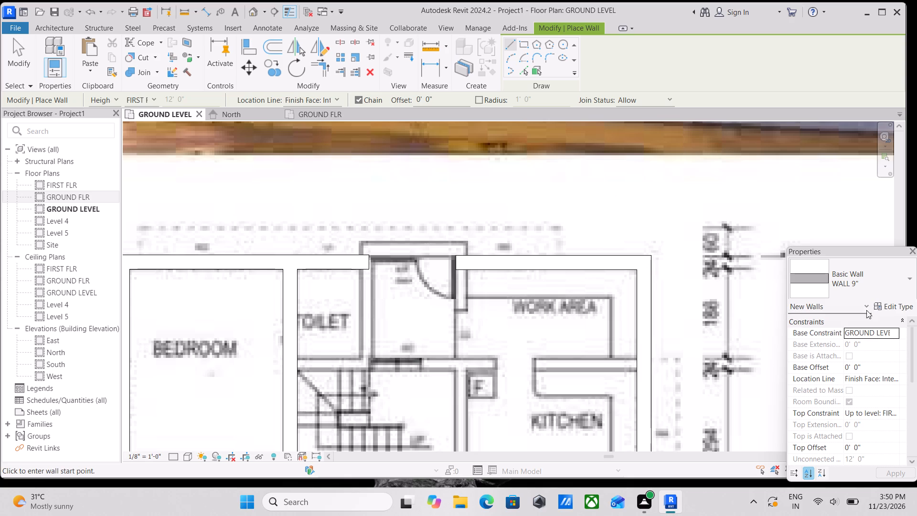
left_click(881, 304)
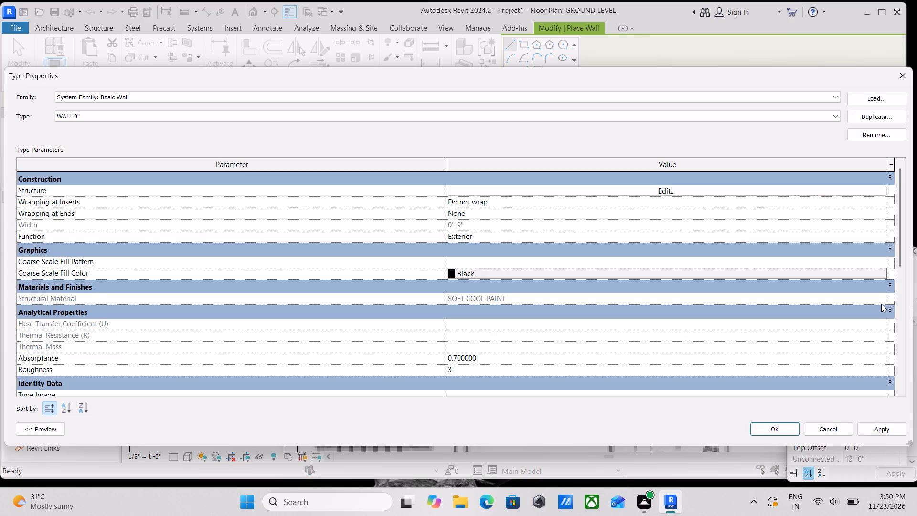
left_click(902, 76)
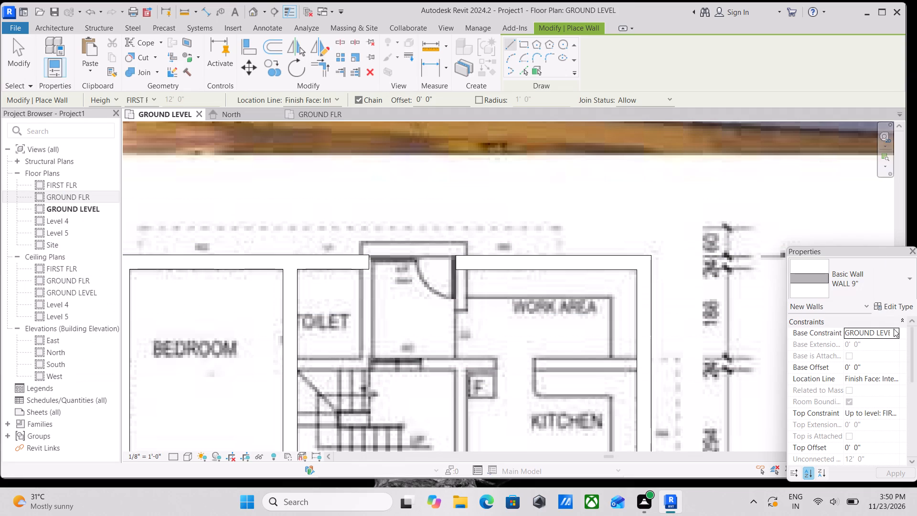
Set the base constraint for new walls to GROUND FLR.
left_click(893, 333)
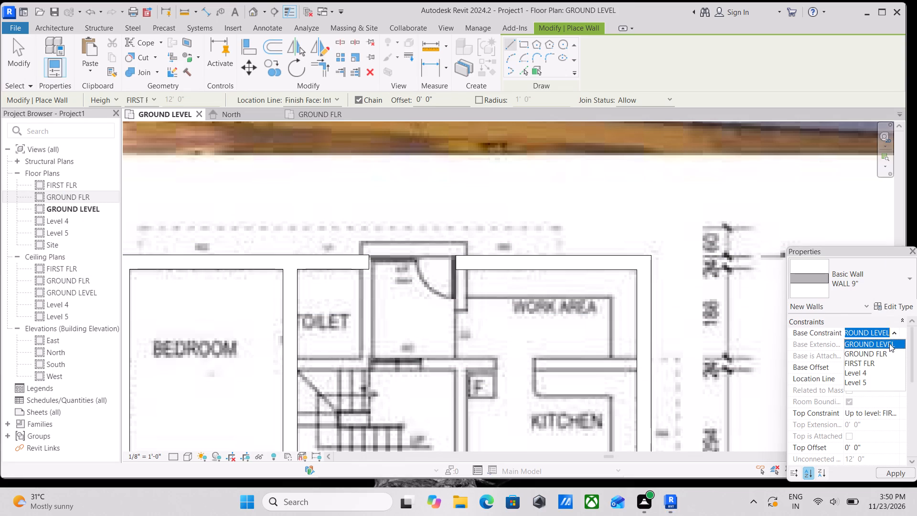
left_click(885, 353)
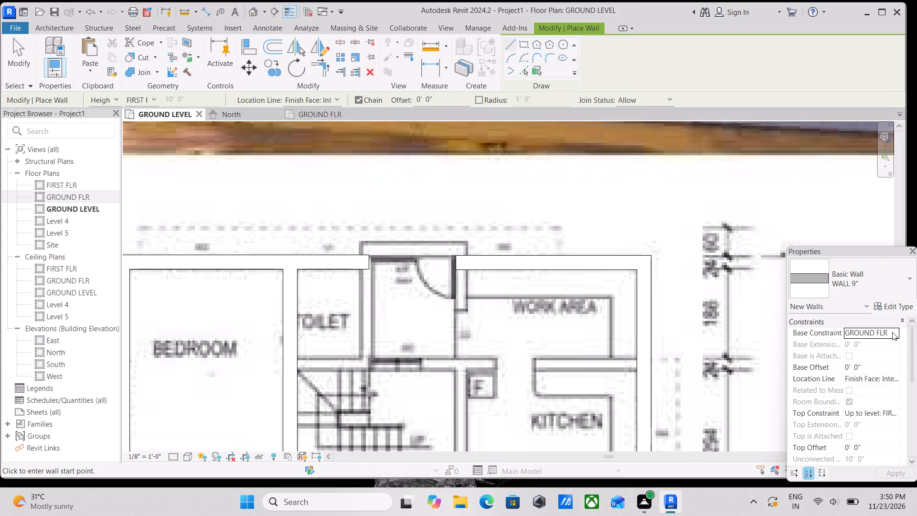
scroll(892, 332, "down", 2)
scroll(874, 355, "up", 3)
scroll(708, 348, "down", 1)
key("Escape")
Start a new wall and duplicate the WALL 9" type under the name INTERIOR WALL 5".
middle_click_drag(590, 356, 584, 319)
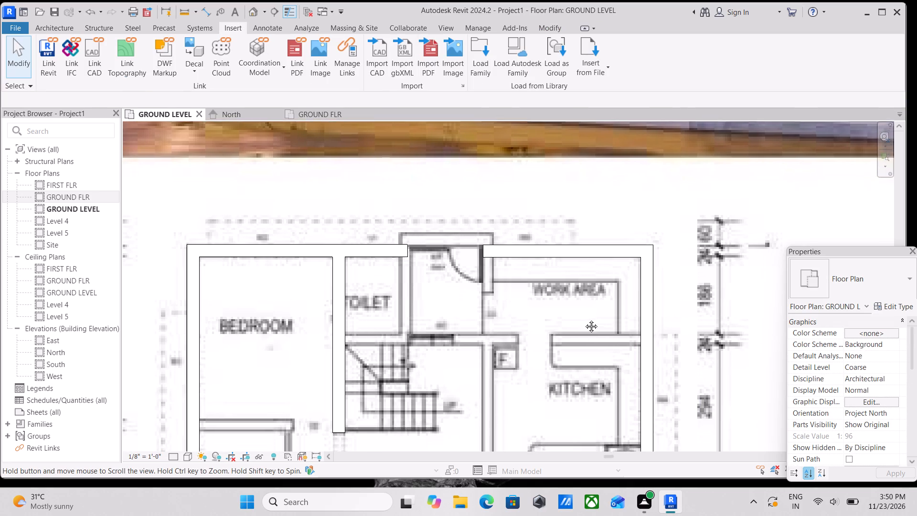
middle_click_drag(584, 319, 601, 237)
scroll(641, 247, "up", 2)
scroll(556, 271, "down", 1)
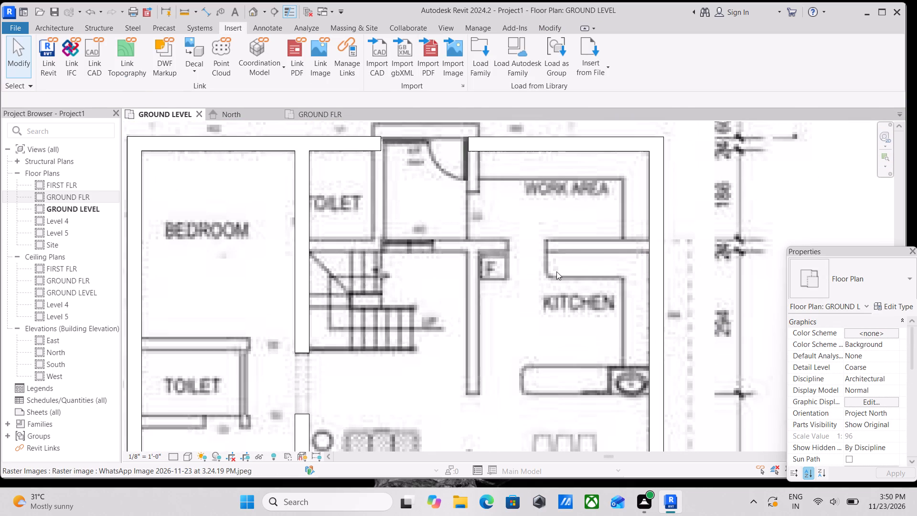
middle_click_drag(556, 271, 560, 293)
scroll(560, 293, "down", 1)
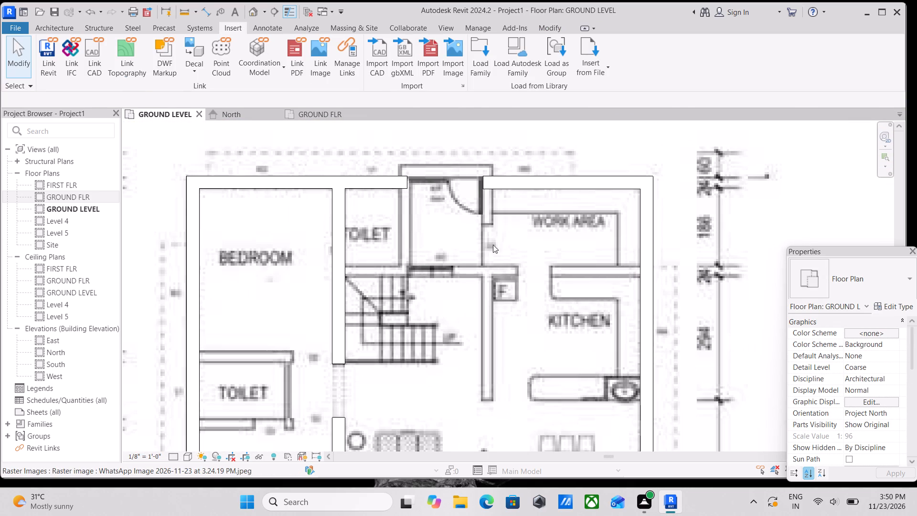
scroll(497, 269, "up", 2)
type("WA")
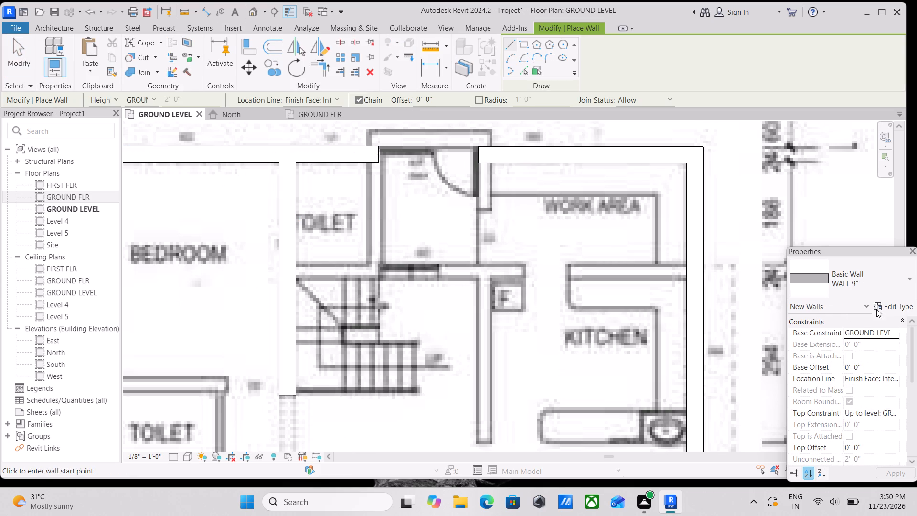
left_click(890, 306)
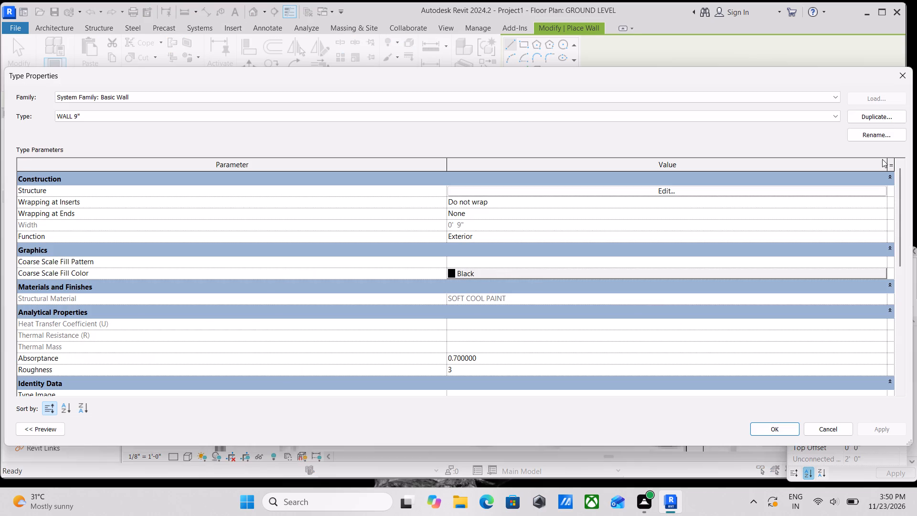
left_click(887, 116)
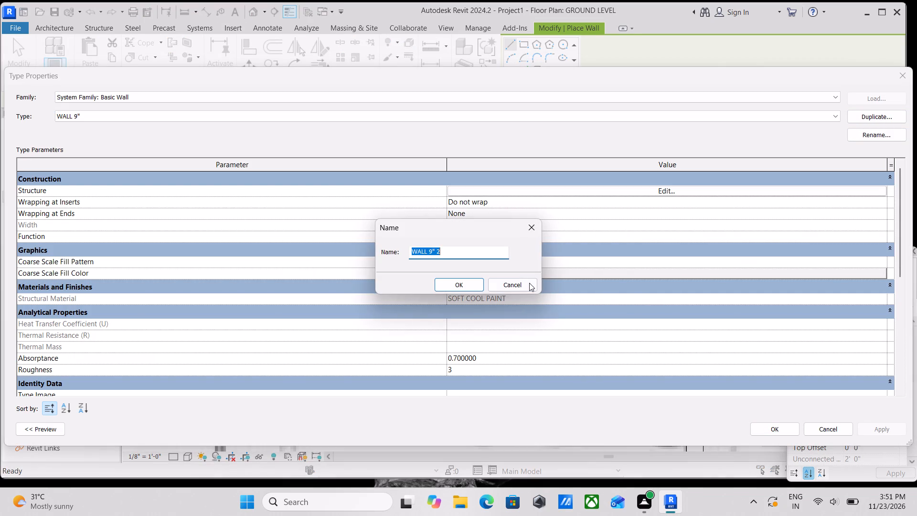
key("BackSpace")
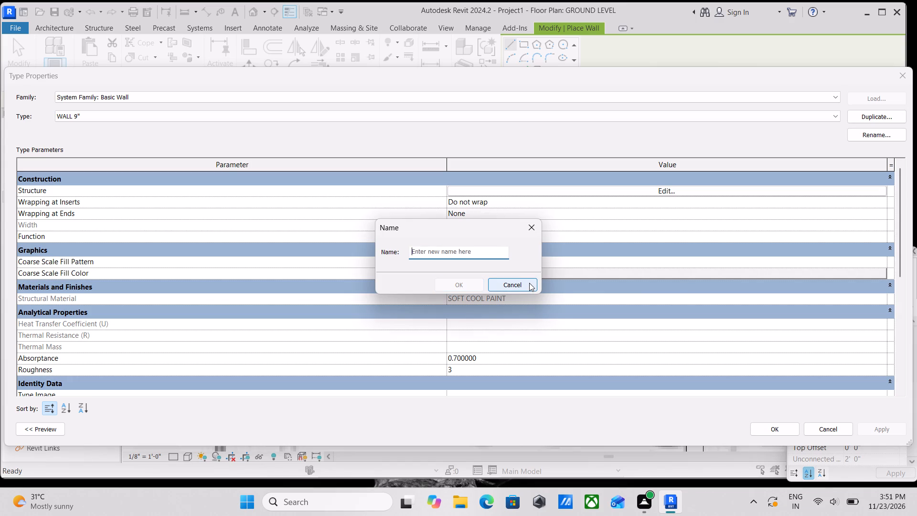
key("i")
type("NTERIOR")
key("space")
type("WALL")
key("space")
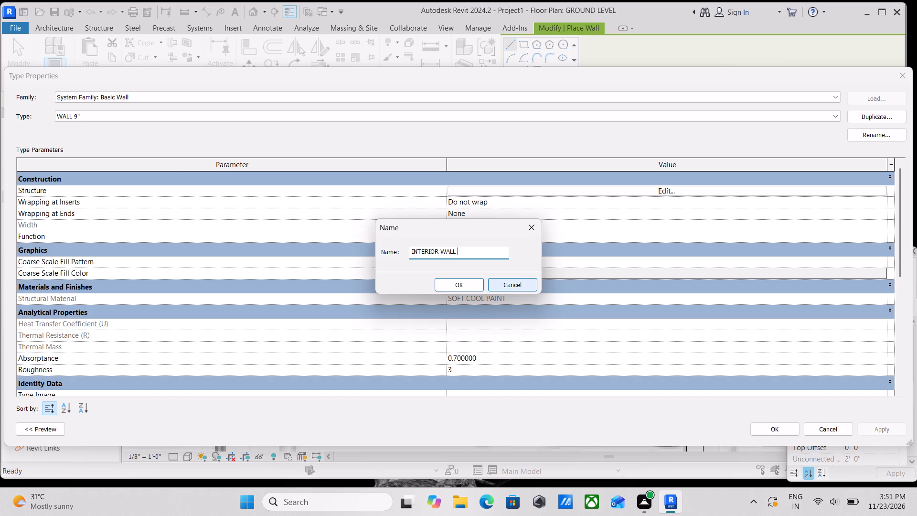
type("4.5")
key("BackSpace")
key("BackSpace")
key("BackSpace")
key("5")
key("apostrophe")
key("BackSpace")
key("shift+quotedbl")
left_click(464, 287)
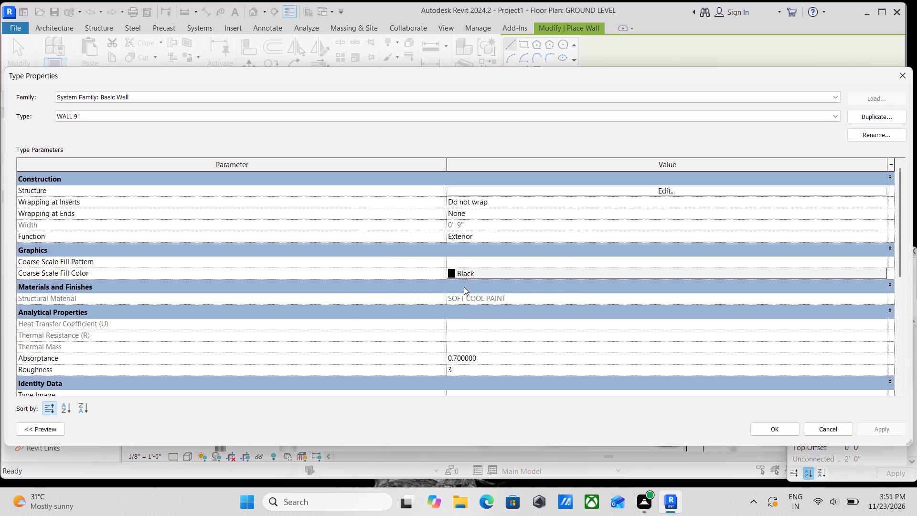
Set the structure layer thickness of the INTERIOR WALL 5" type to 5" and apply the type.
left_click(650, 191)
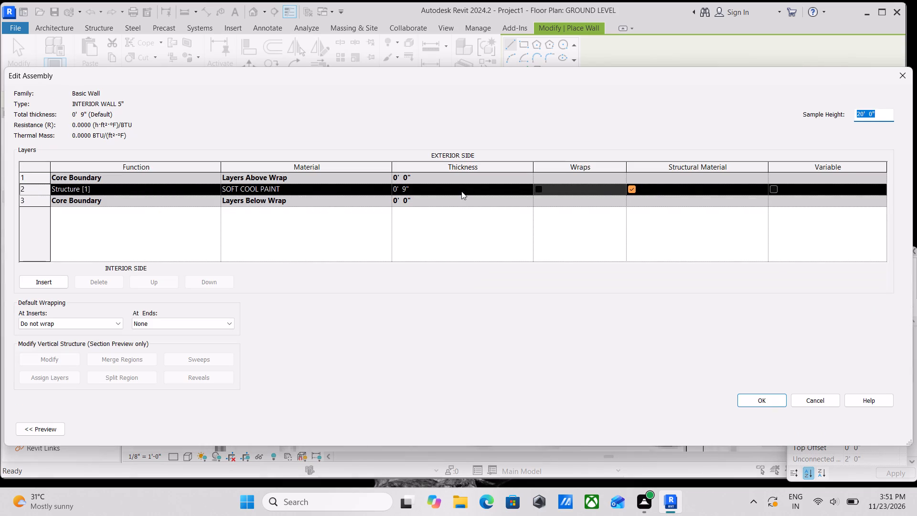
left_click(461, 191)
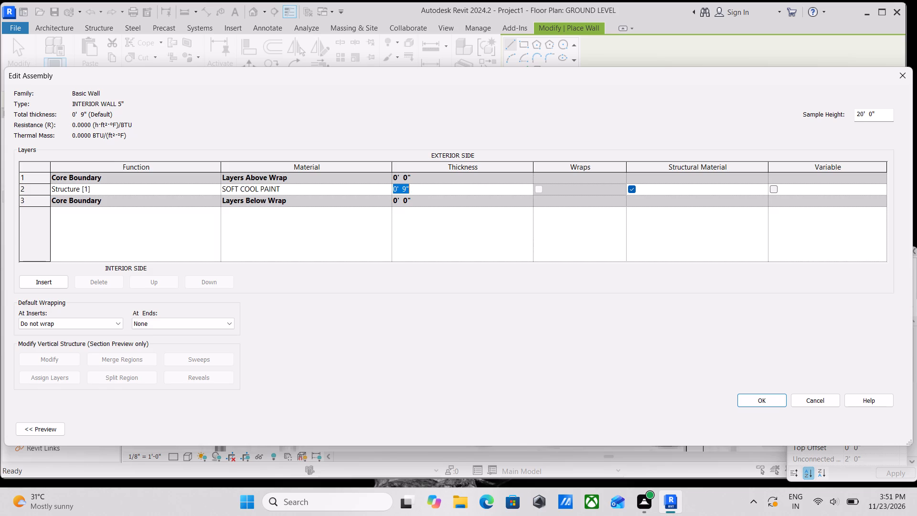
key("5")
key("shift+quotedbl")
left_click(757, 400)
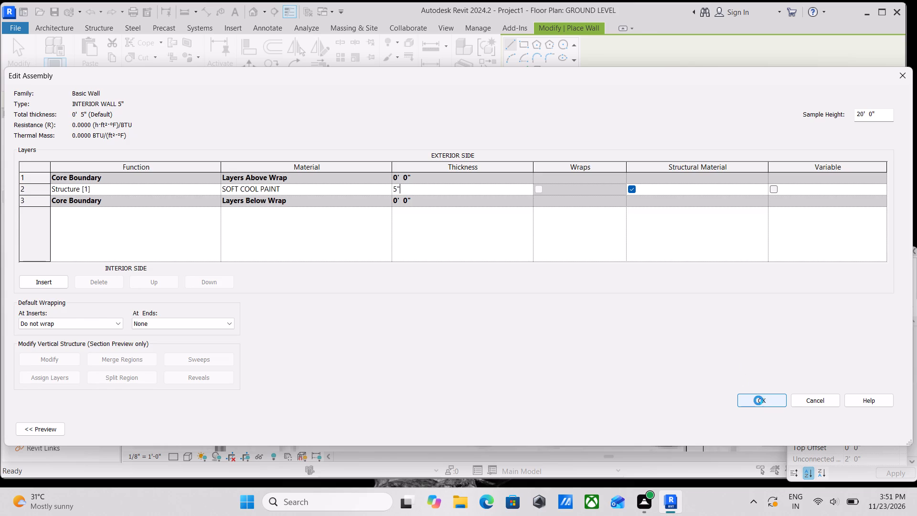
left_click(887, 428)
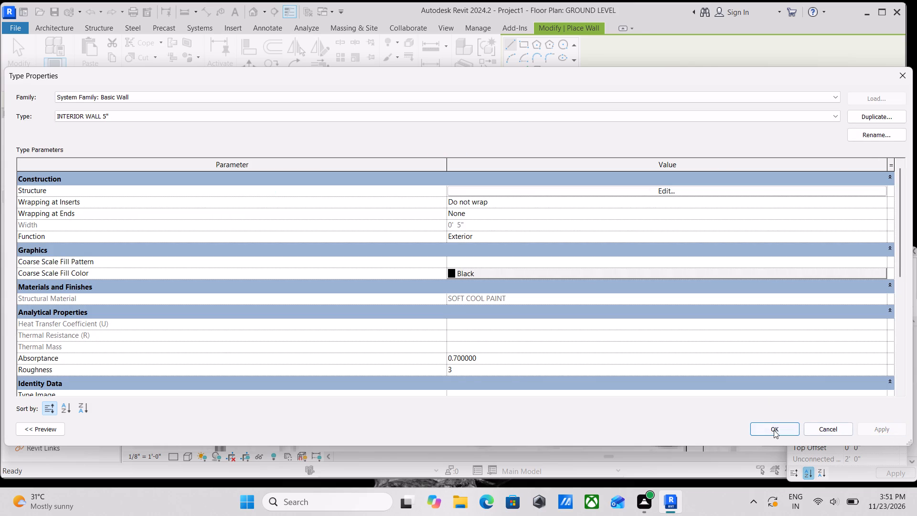
left_click(773, 430)
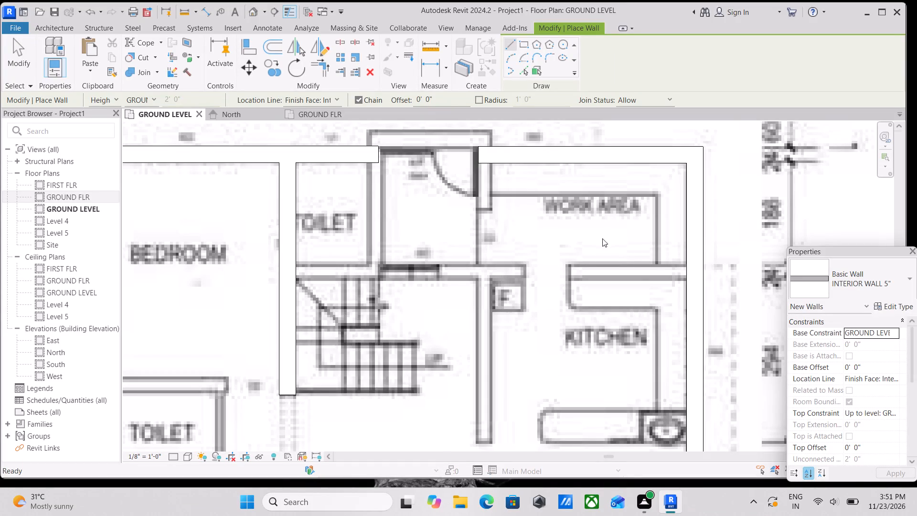
Draw an INTERIOR WALL 5" about 5' 9 1/2" long between work area and kitchen, from the side exterior wall to the kitchen opening.
scroll(481, 215, "up", 2)
middle_click_drag(481, 215, 477, 272)
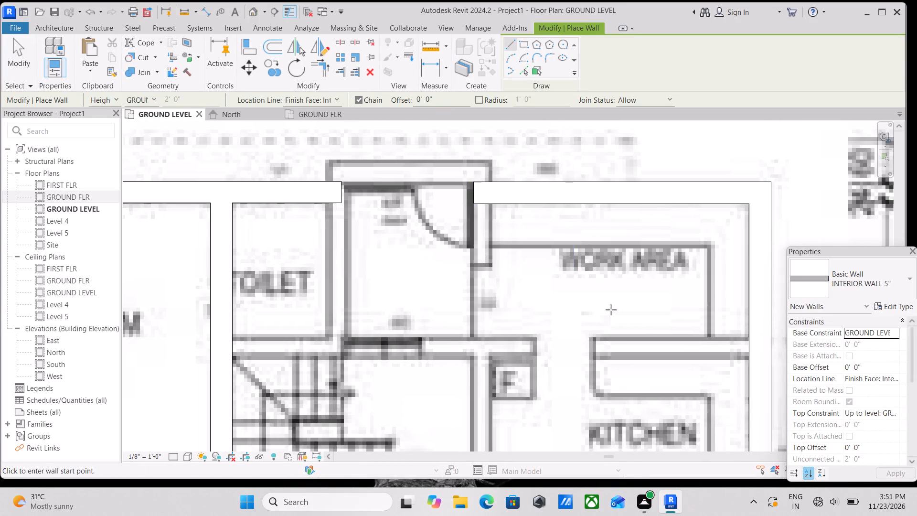
scroll(647, 314, "down", 2)
middle_click_drag(647, 314, 552, 304)
scroll(634, 323, "up", 6)
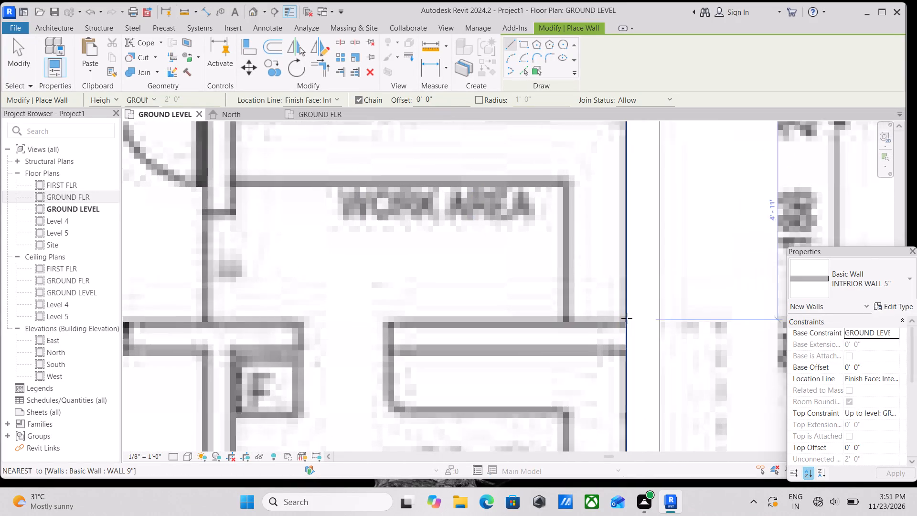
left_click(625, 324)
middle_click_drag(430, 321, 489, 311)
left_click(409, 318)
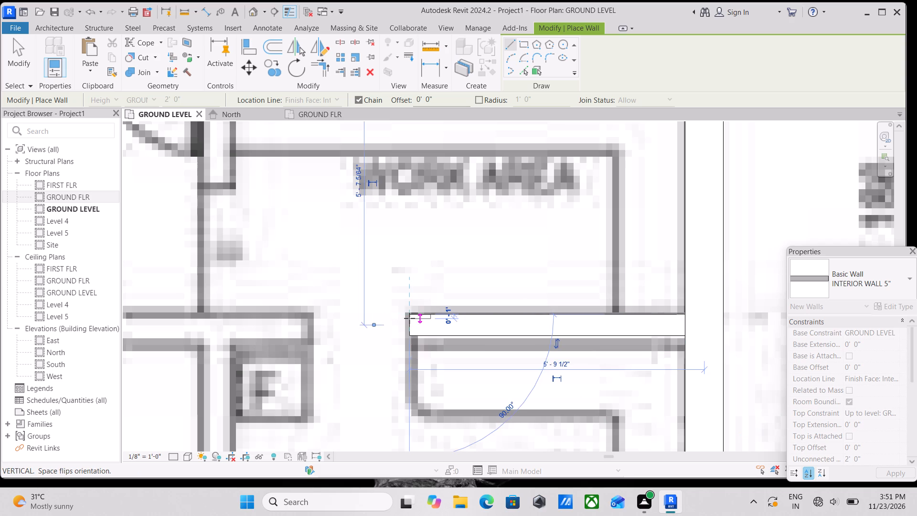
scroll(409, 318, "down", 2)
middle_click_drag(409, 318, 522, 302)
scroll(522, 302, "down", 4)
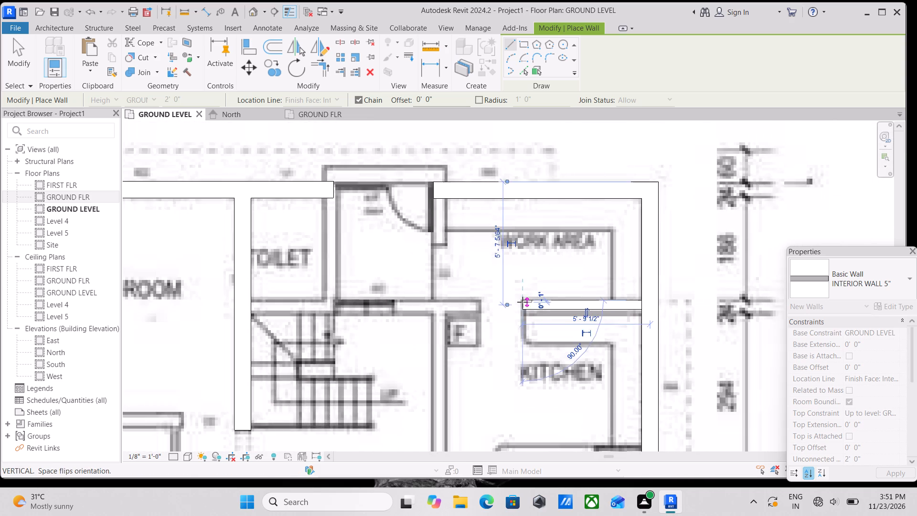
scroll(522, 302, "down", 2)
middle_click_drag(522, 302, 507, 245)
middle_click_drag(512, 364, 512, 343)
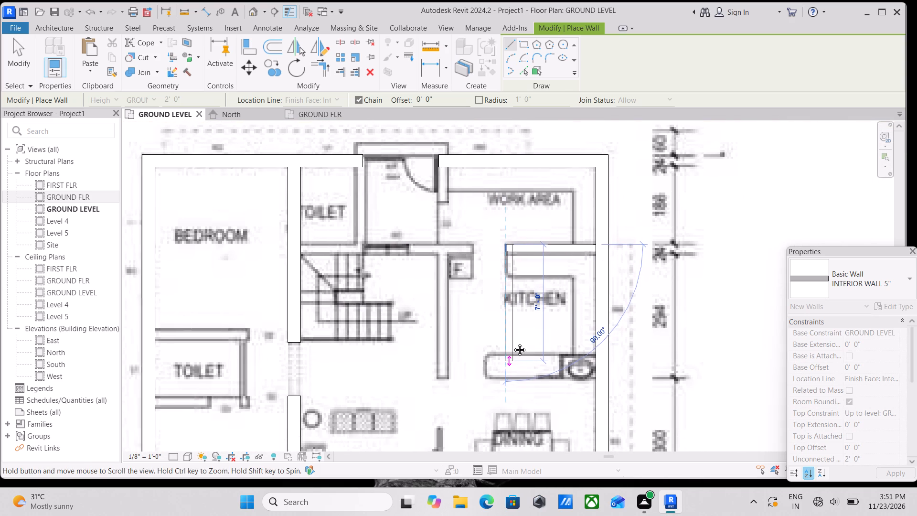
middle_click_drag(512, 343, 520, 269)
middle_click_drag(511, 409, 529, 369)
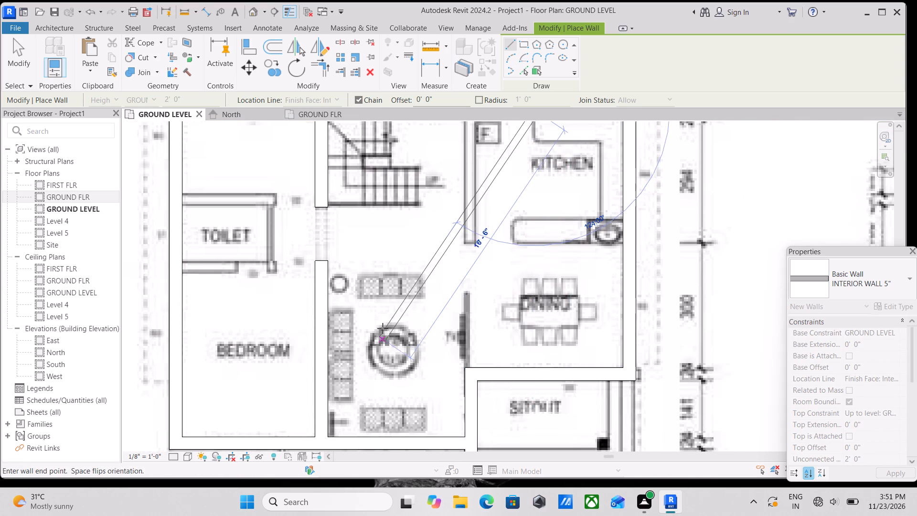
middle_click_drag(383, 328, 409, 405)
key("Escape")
Adjust the end of the exterior WALL 9" beside the upper toilet to align with the toilet side wall at the door opening.
scroll(489, 291, "down", 1)
middle_click_drag(489, 291, 489, 304)
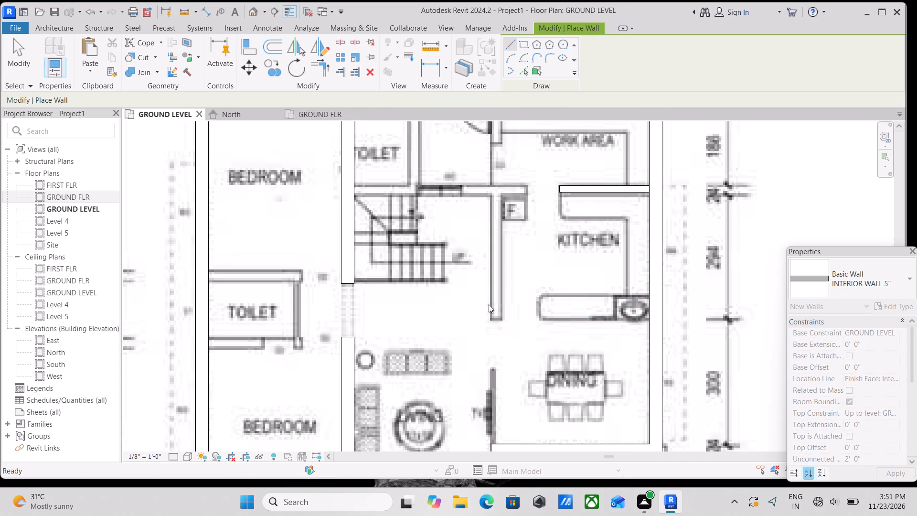
middle_click_drag(489, 304, 483, 435)
scroll(422, 297, "up", 3)
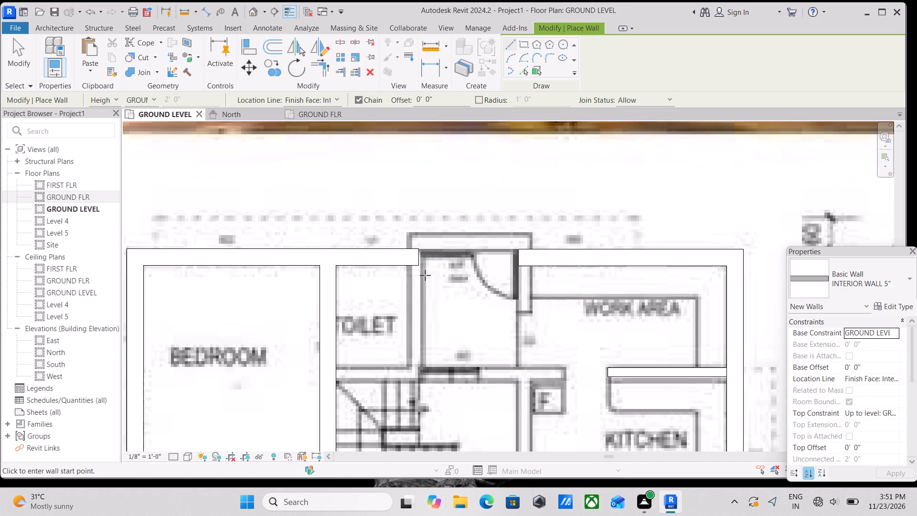
scroll(413, 279, "up", 4)
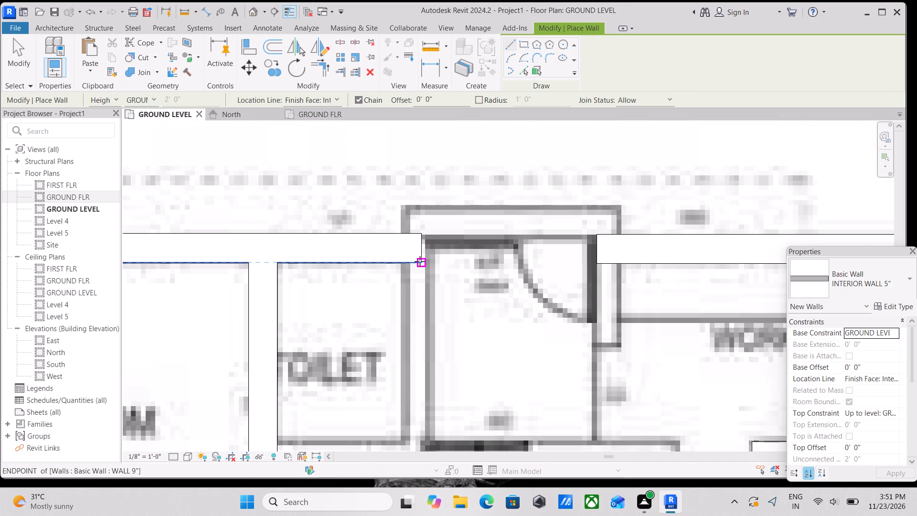
key("Escape")
left_click(419, 260)
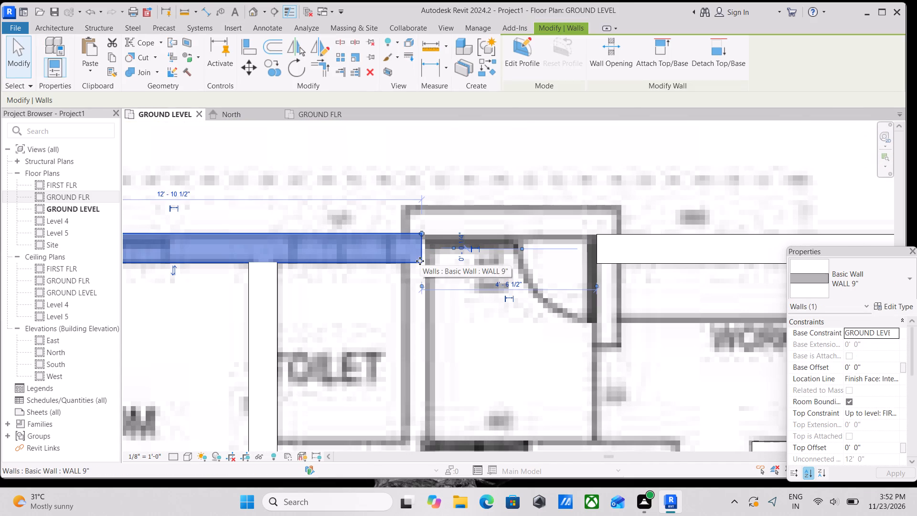
left_click(423, 236)
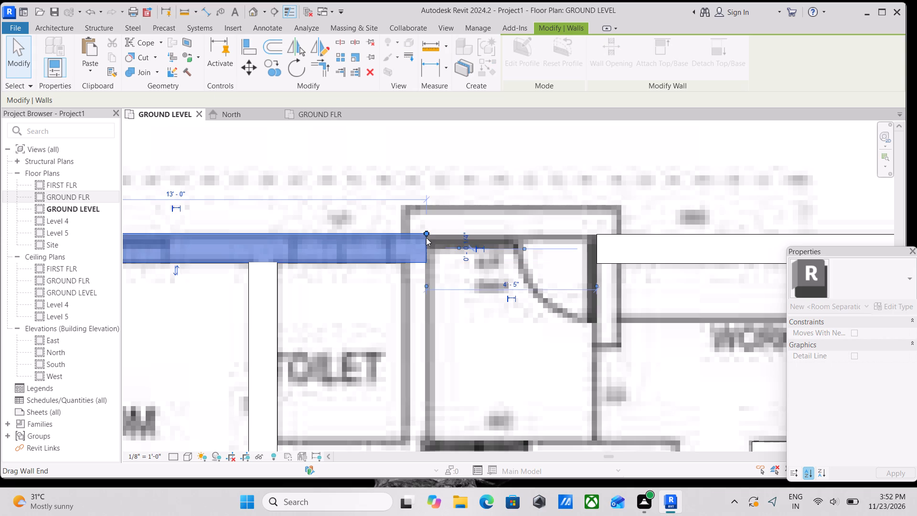
key("Escape")
scroll(424, 263, "up", 2)
left_click(424, 254)
scroll(424, 255, "up", 3)
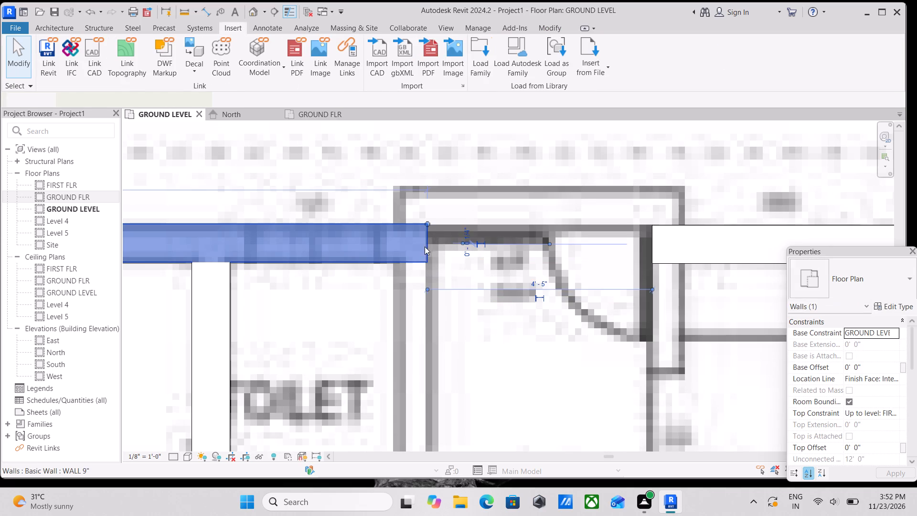
scroll(431, 224, "up", 6)
left_click_drag(428, 188, 428, 188)
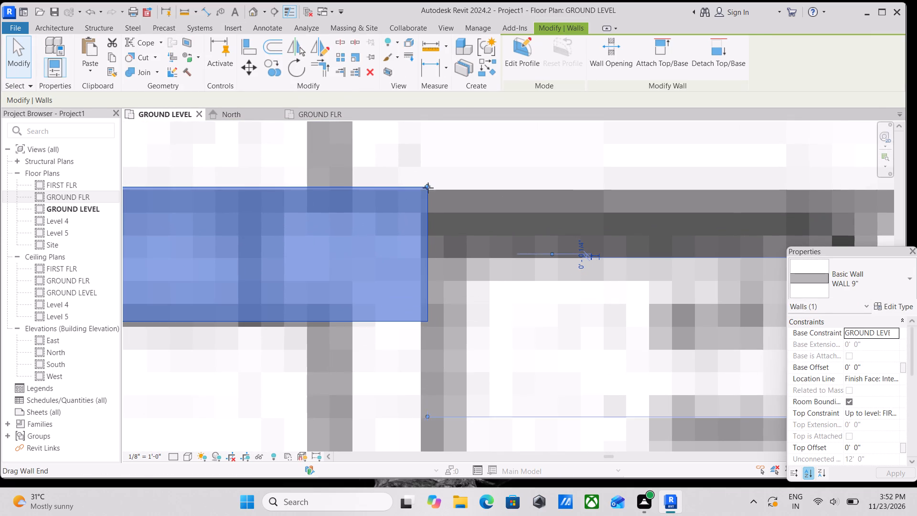
left_click_drag(428, 188, 420, 190)
key("Escape")
Draw an INTERIOR WALL 5" about 5' 4" long along the upper toilet's side, from the exterior wall end down to the stair wall line.
scroll(407, 294, "down", 1)
middle_click_drag(407, 294, 409, 279)
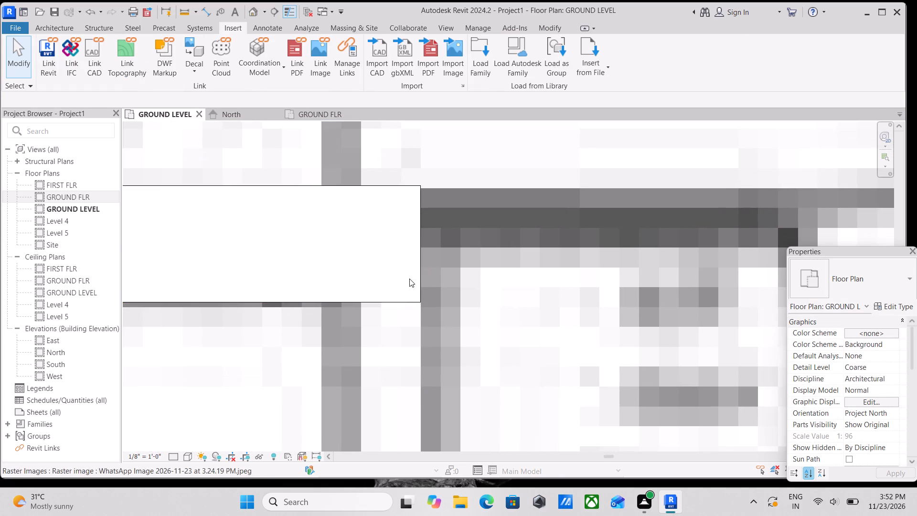
type("WA")
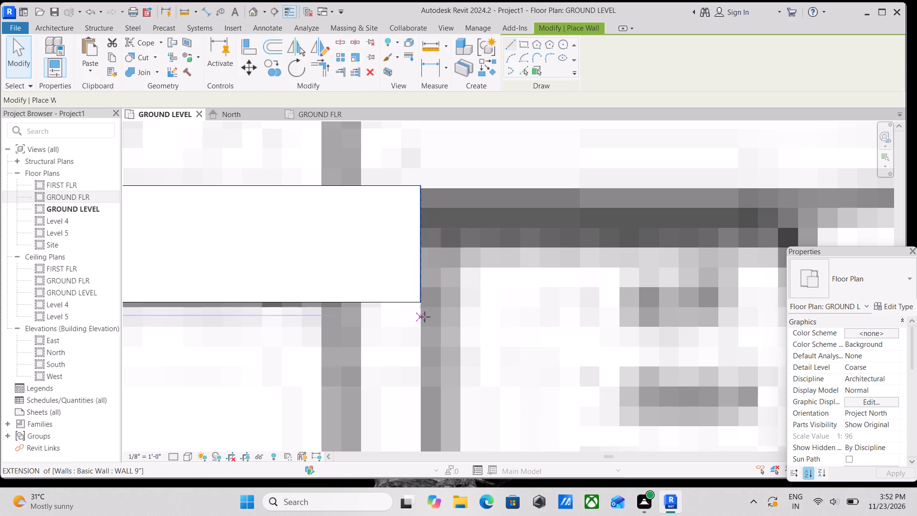
left_click(422, 304)
scroll(417, 362, "down", 1)
middle_click_drag(417, 362, 439, 192)
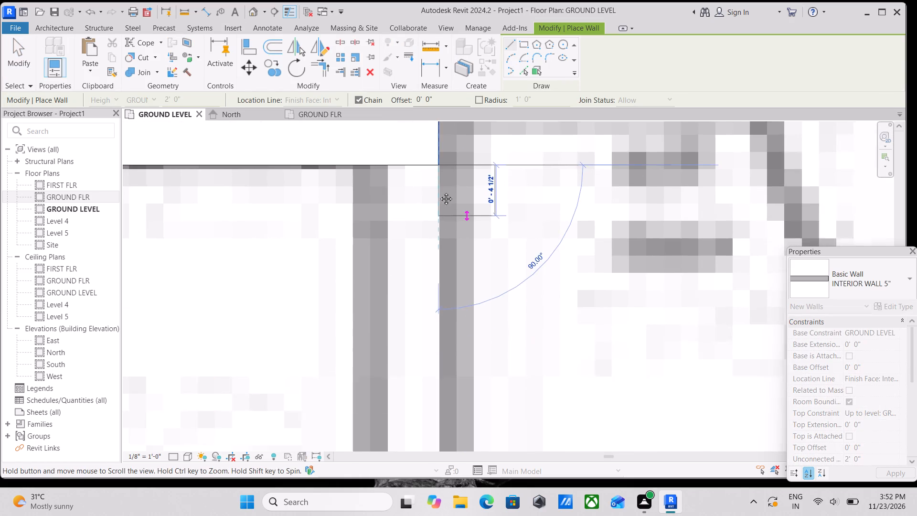
middle_click_drag(439, 192, 439, 192)
scroll(437, 370, "down", 4)
middle_click_drag(439, 370, 460, 227)
scroll(471, 346, "down", 4)
middle_click_drag(469, 346, 490, 242)
key("space")
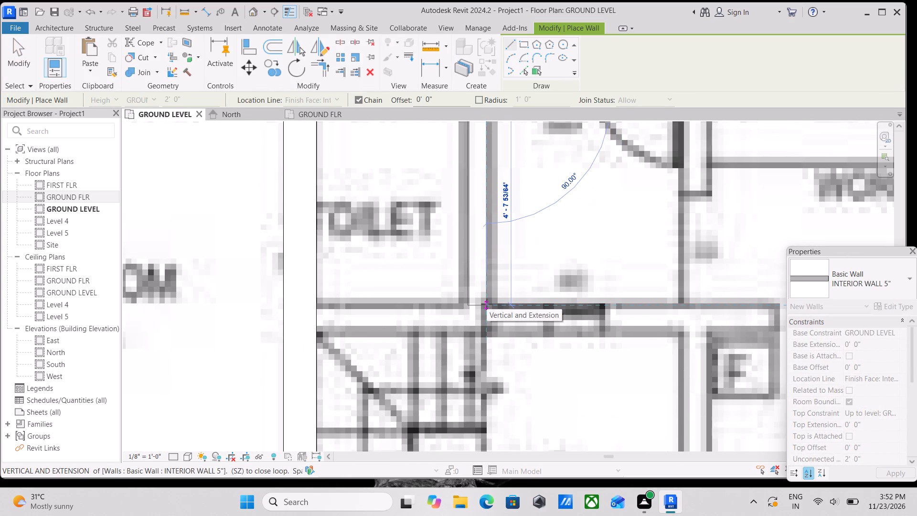
scroll(486, 327, "down", 2)
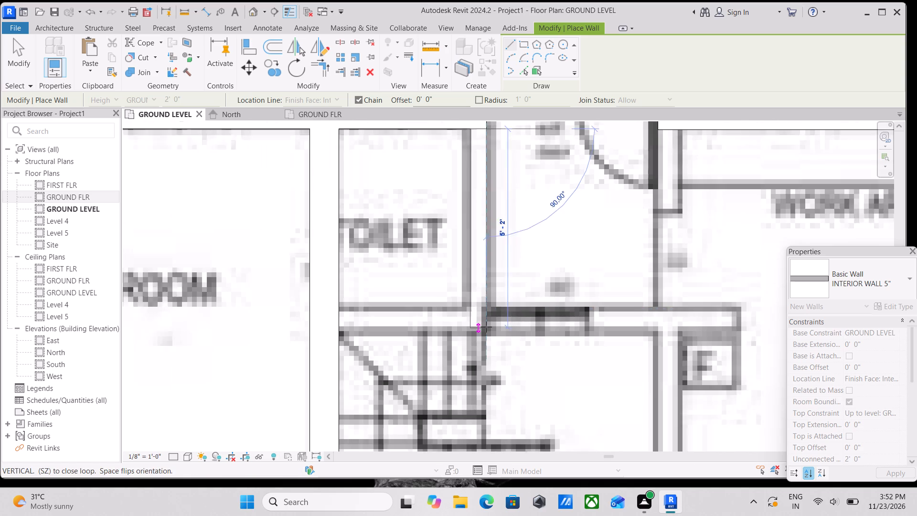
middle_click_drag(486, 327, 494, 250)
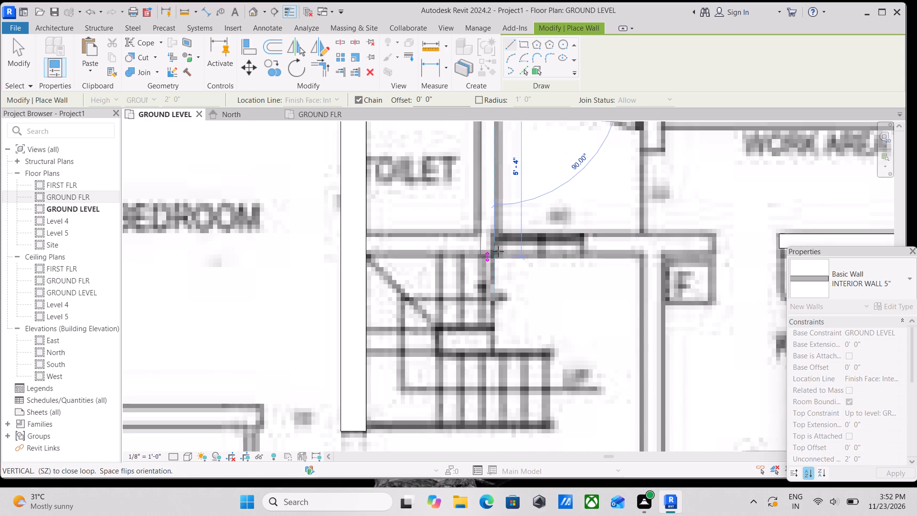
left_click(498, 254)
key("Escape")
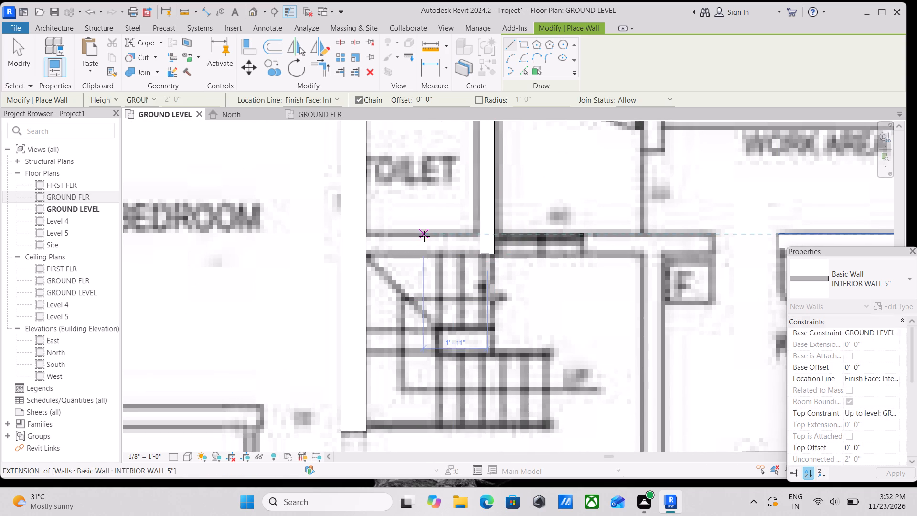
Draw a WALL 9" about 3' 7 1/2" long between the upper toilet and the stairs, from the bedroom wall to the 5" toilet wall.
left_click(871, 287)
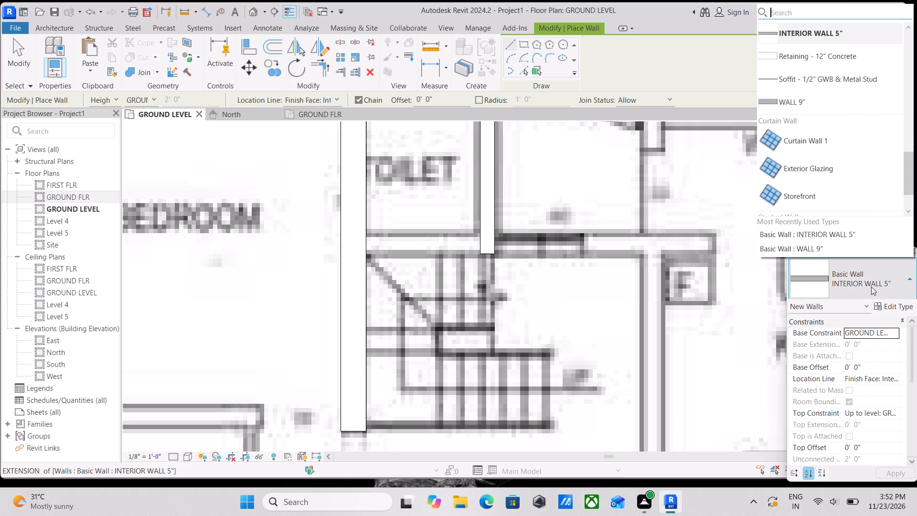
left_click(793, 102)
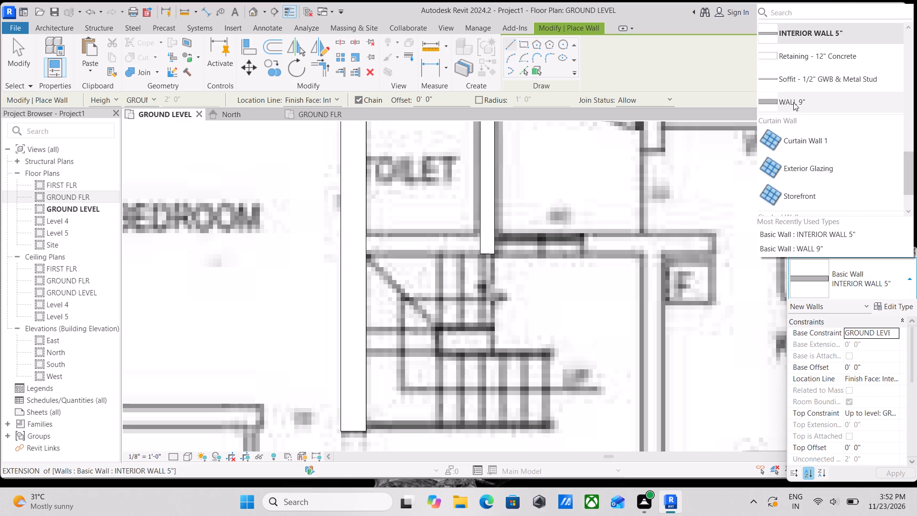
scroll(461, 237, "up", 3)
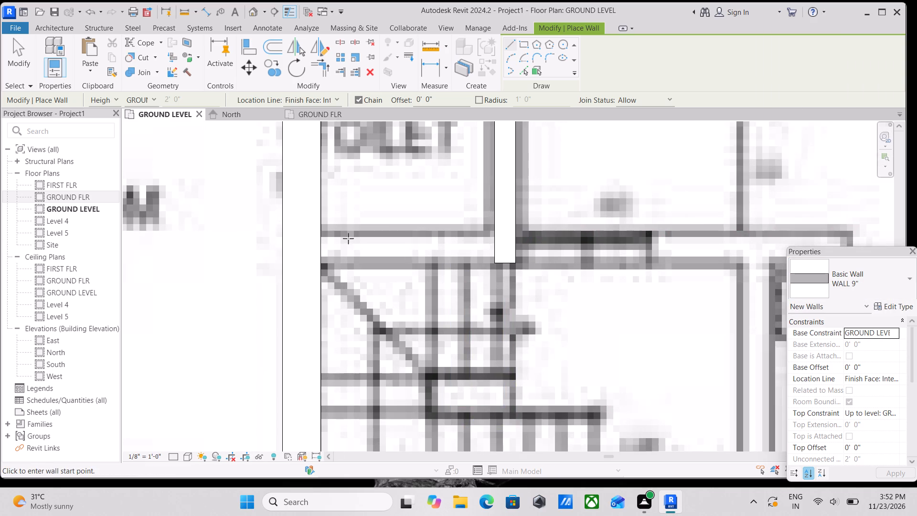
left_click(320, 260)
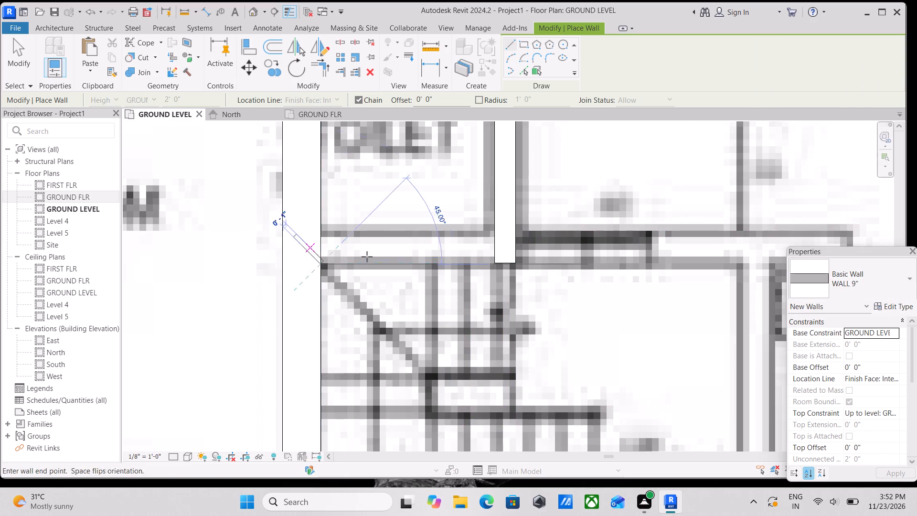
left_click(501, 264)
key("Escape")
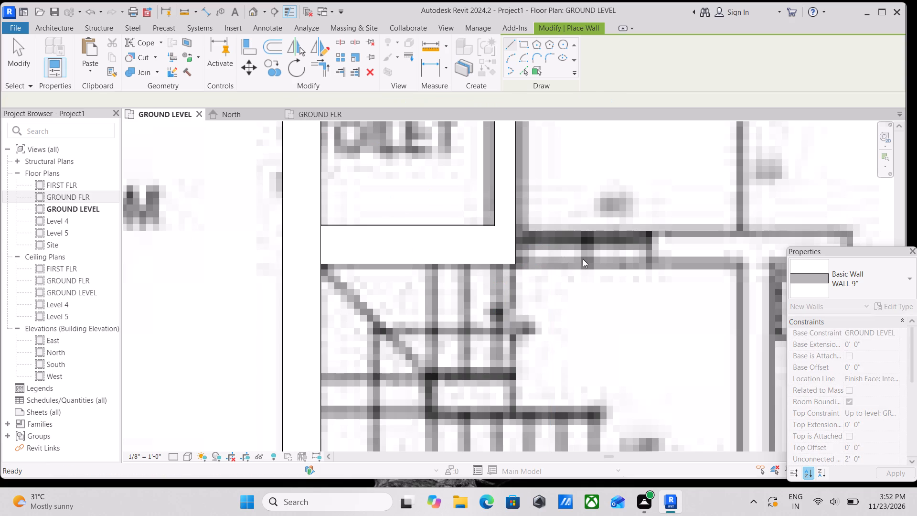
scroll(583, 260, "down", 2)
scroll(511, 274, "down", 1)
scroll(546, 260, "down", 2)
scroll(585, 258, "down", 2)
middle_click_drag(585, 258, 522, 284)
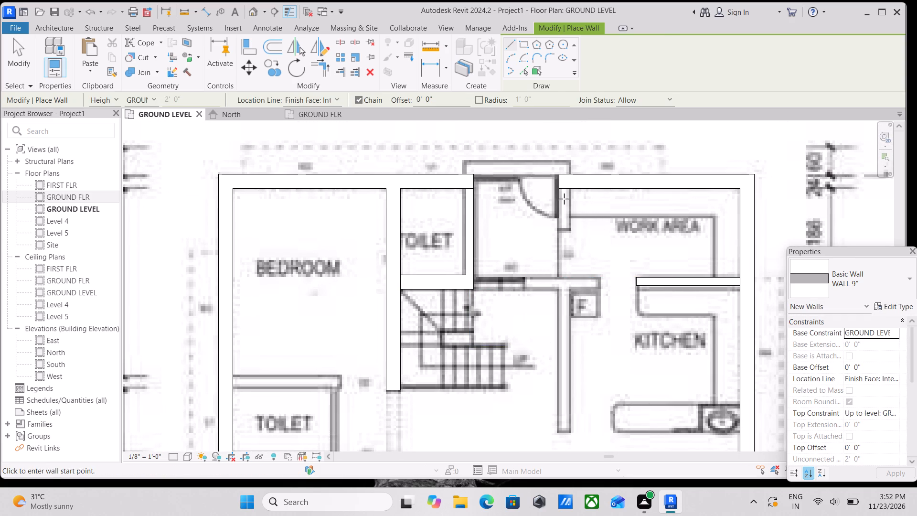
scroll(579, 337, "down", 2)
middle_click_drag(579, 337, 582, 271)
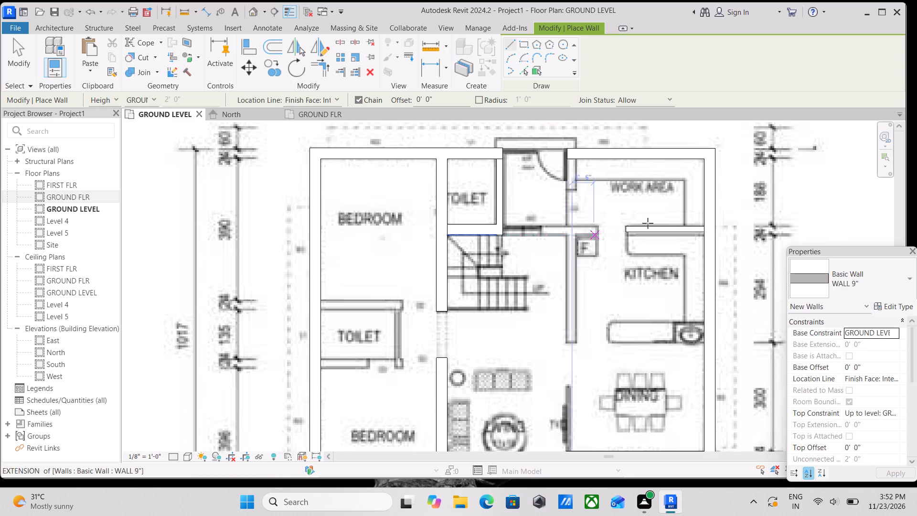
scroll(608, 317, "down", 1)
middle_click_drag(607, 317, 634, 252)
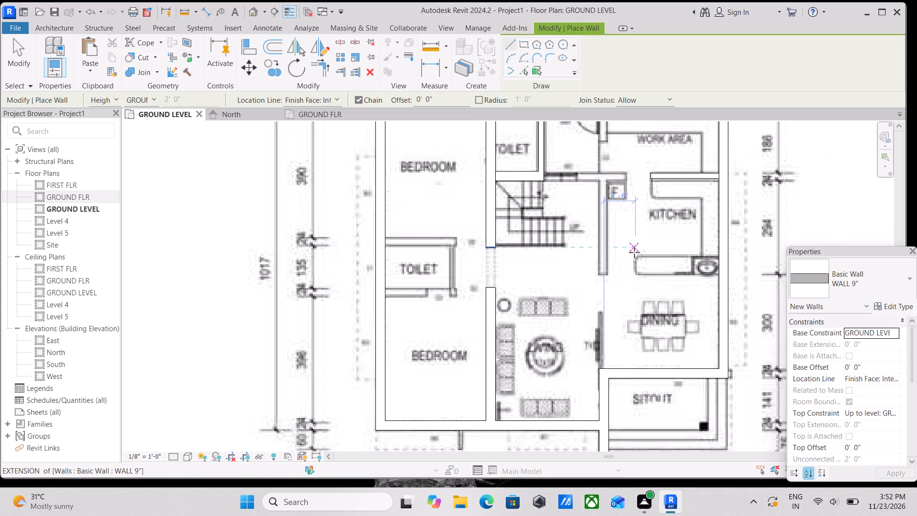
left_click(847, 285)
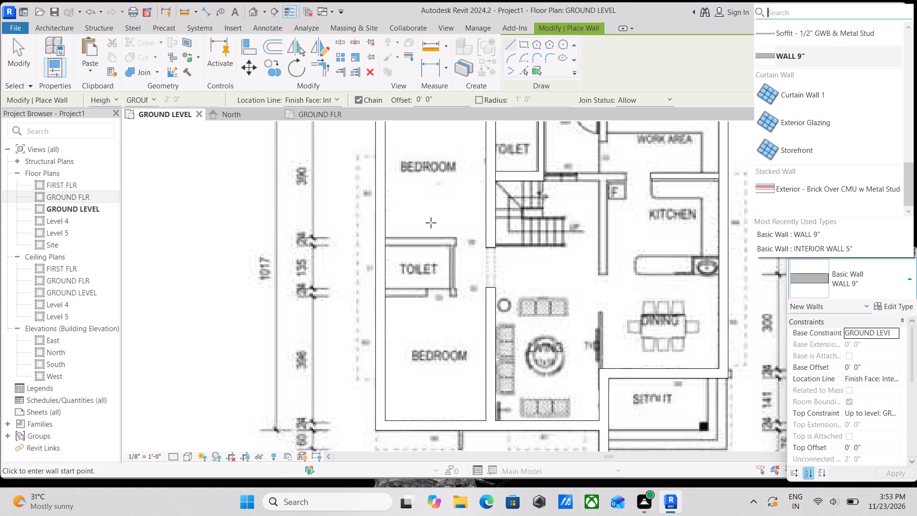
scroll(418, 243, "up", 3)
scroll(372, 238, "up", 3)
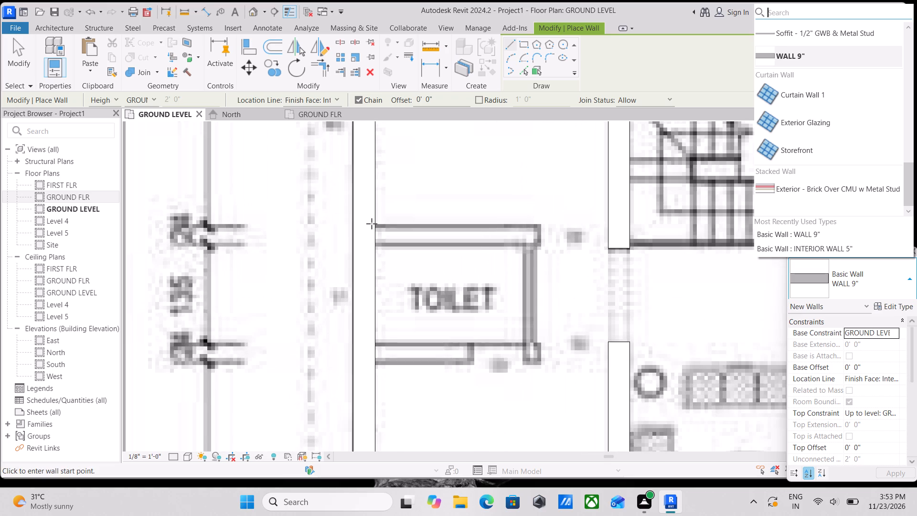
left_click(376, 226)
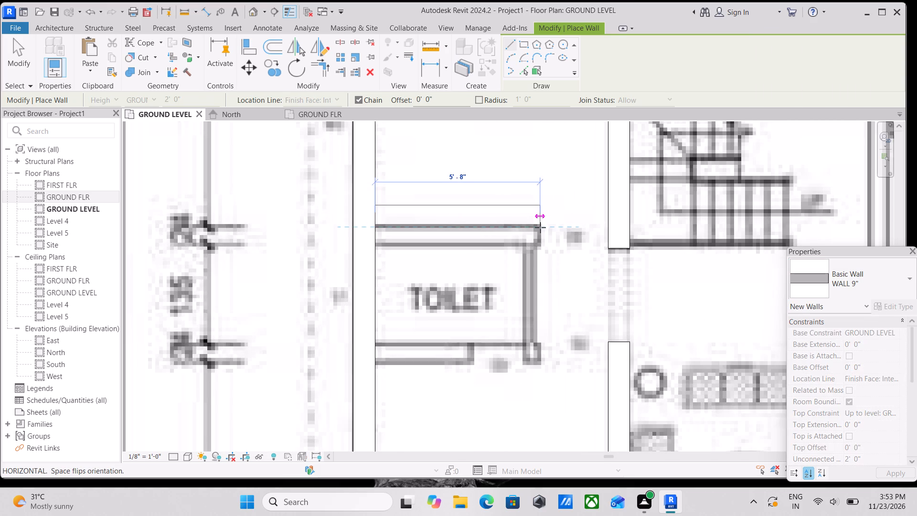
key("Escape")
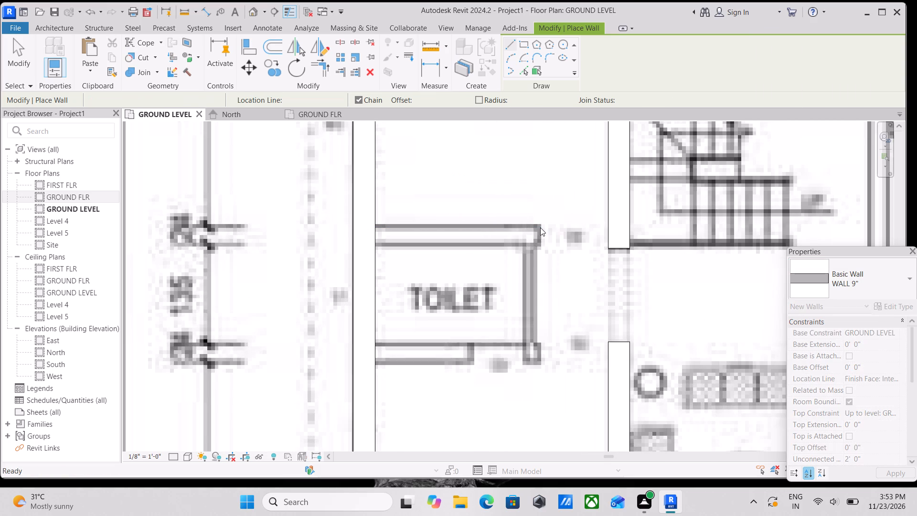
Set the base constraint for new WALL 9" walls to GROUND FLR.
scroll(530, 310, "down", 3)
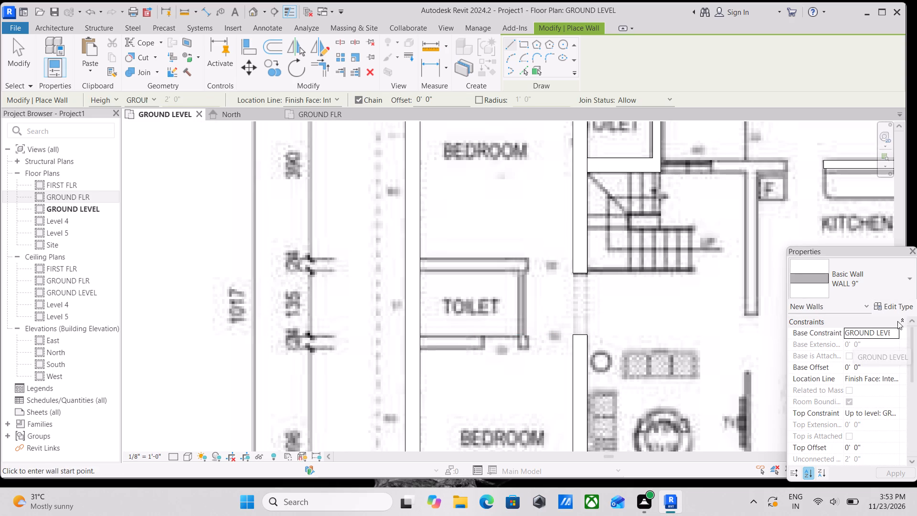
left_click(892, 332)
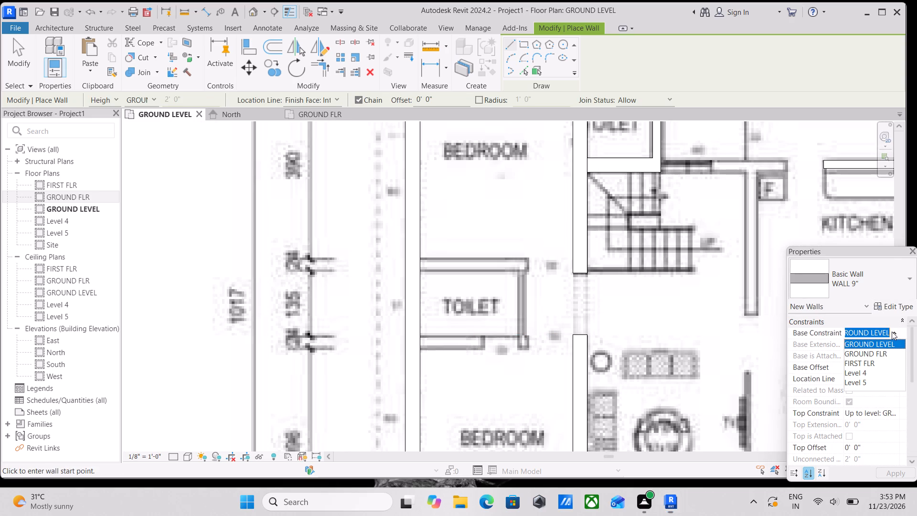
left_click(889, 353)
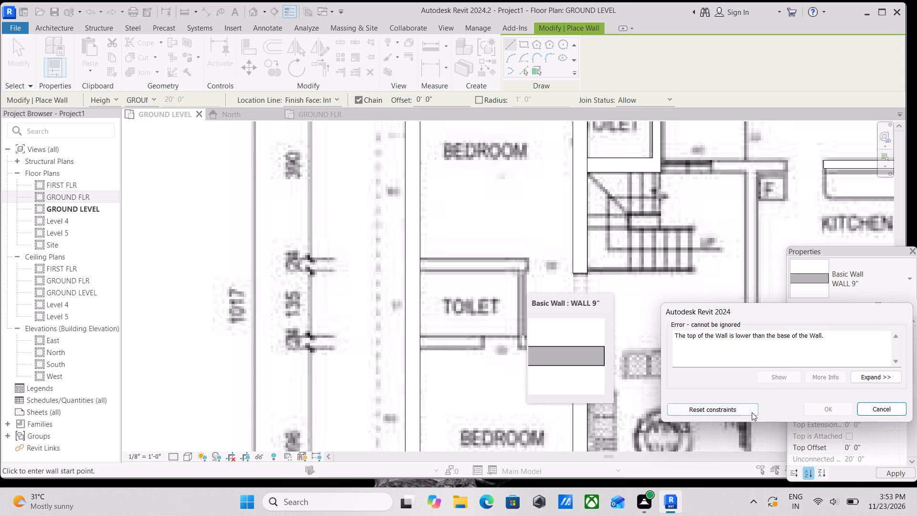
left_click(883, 412)
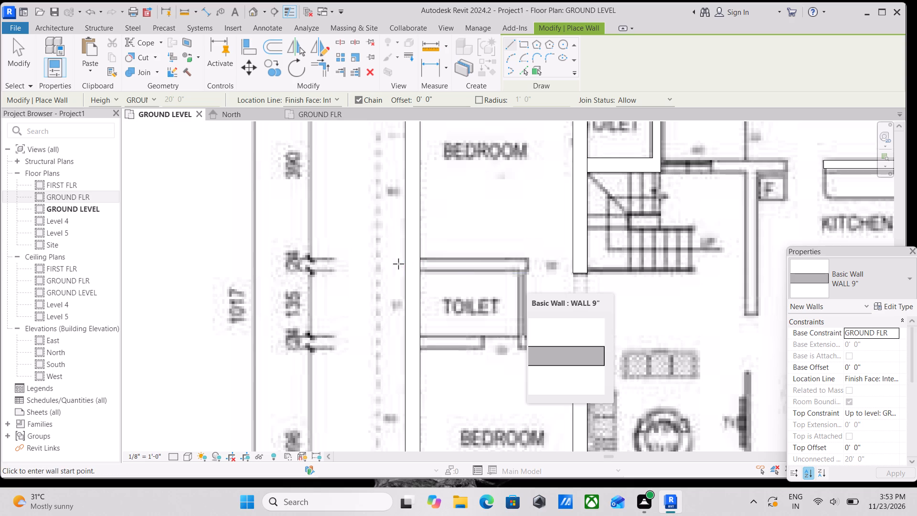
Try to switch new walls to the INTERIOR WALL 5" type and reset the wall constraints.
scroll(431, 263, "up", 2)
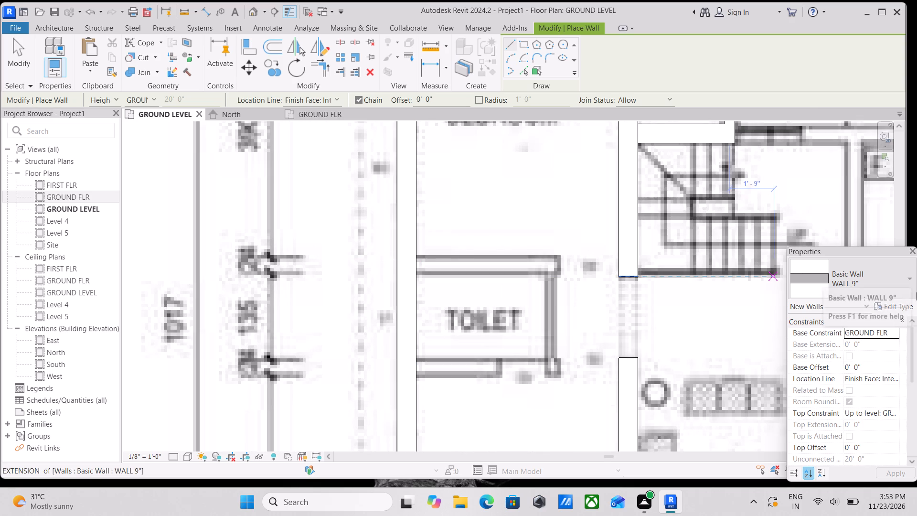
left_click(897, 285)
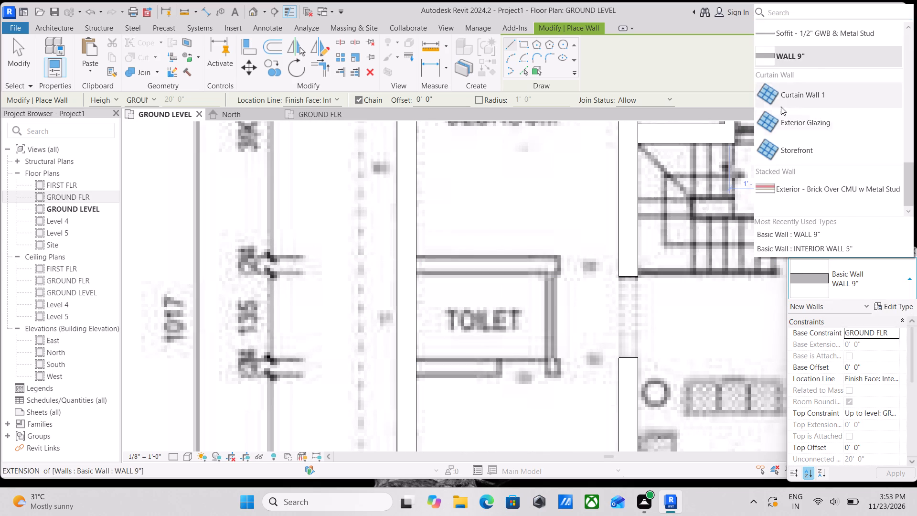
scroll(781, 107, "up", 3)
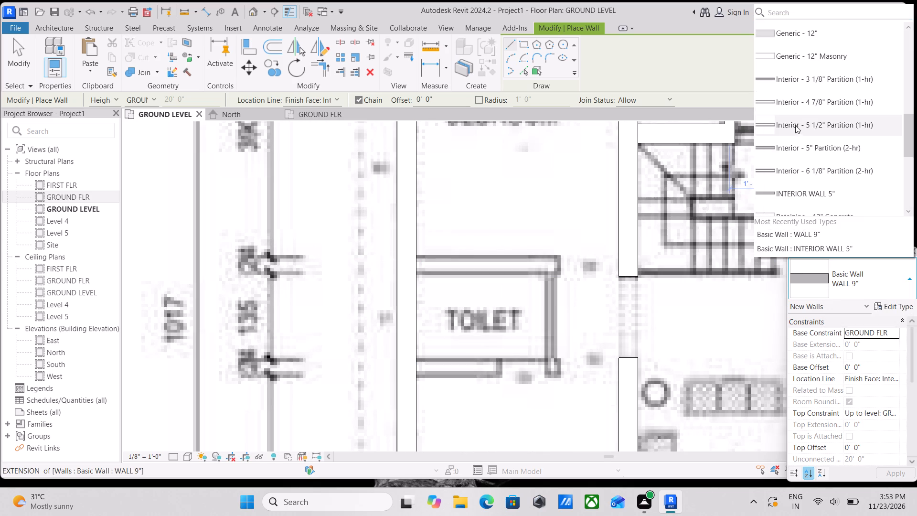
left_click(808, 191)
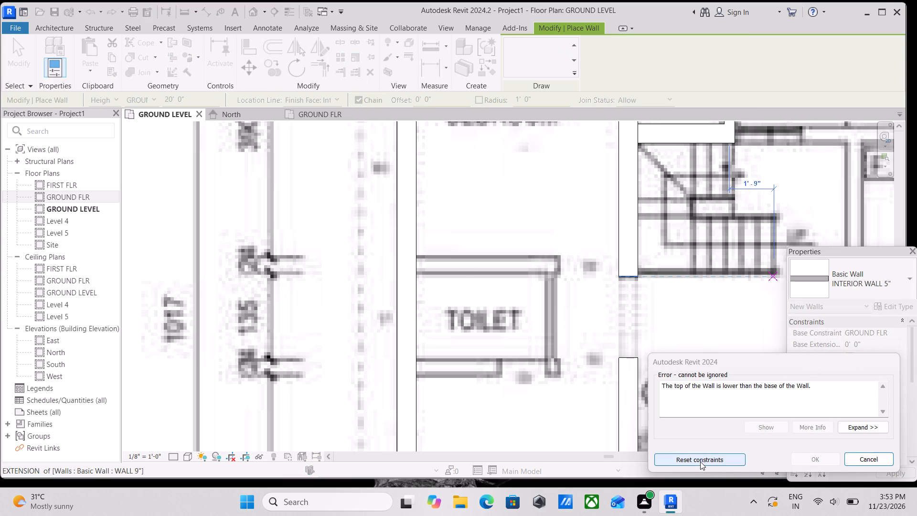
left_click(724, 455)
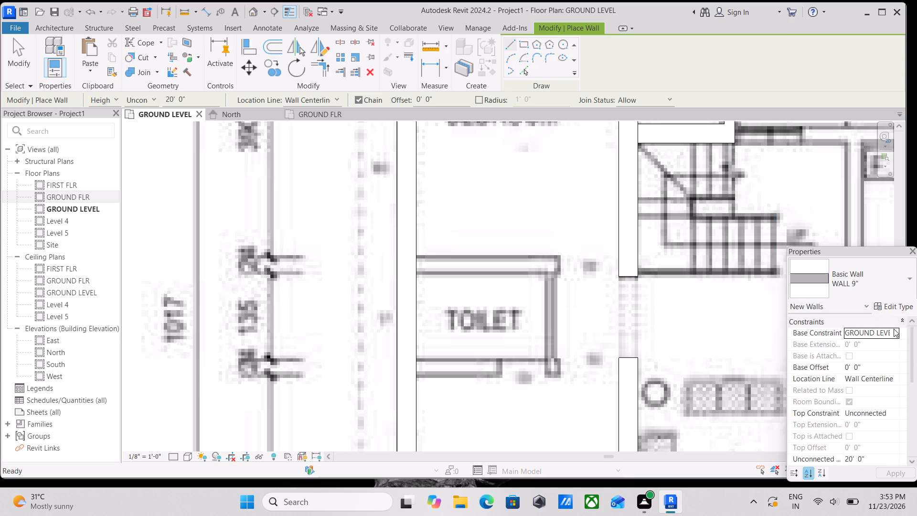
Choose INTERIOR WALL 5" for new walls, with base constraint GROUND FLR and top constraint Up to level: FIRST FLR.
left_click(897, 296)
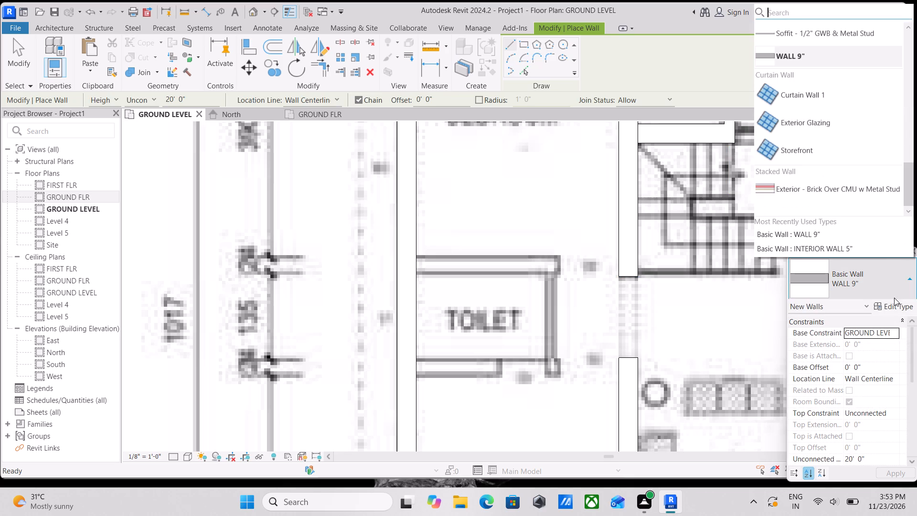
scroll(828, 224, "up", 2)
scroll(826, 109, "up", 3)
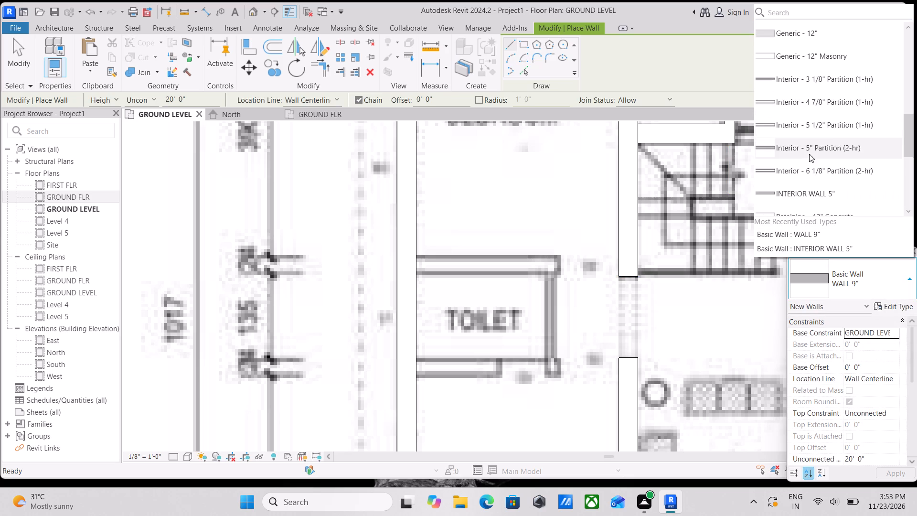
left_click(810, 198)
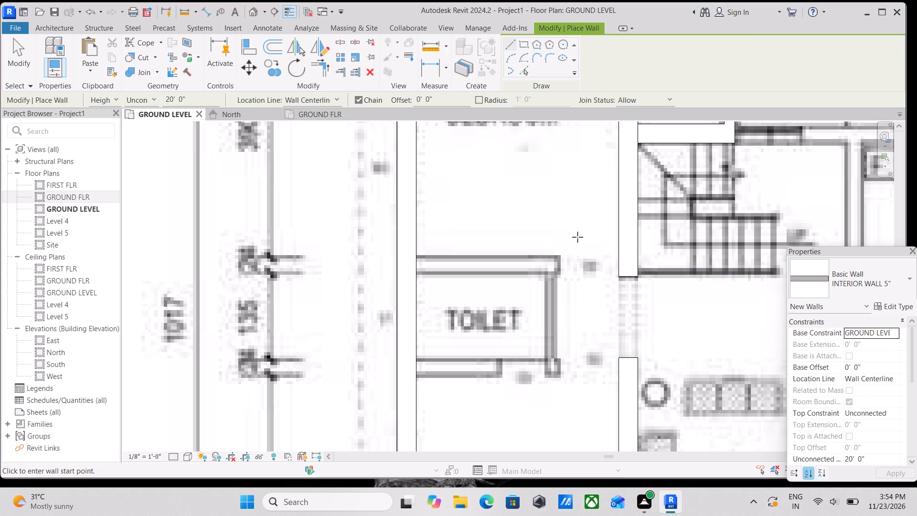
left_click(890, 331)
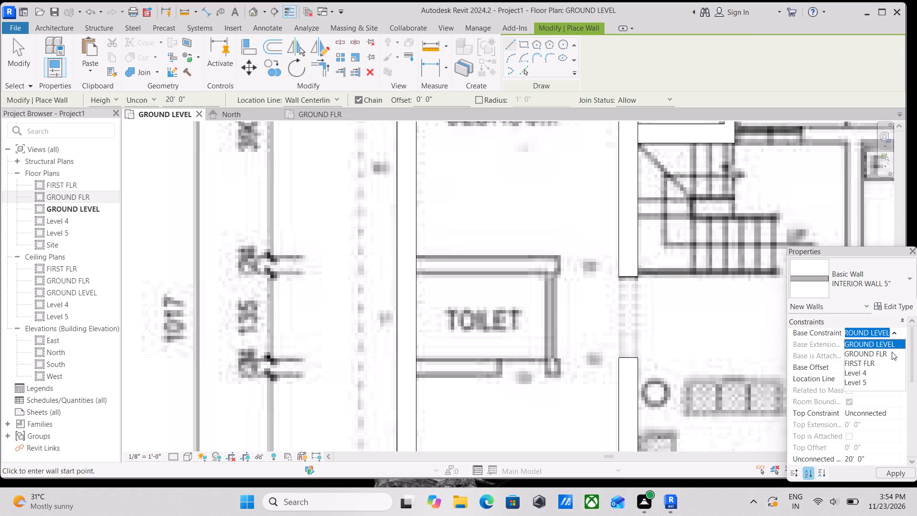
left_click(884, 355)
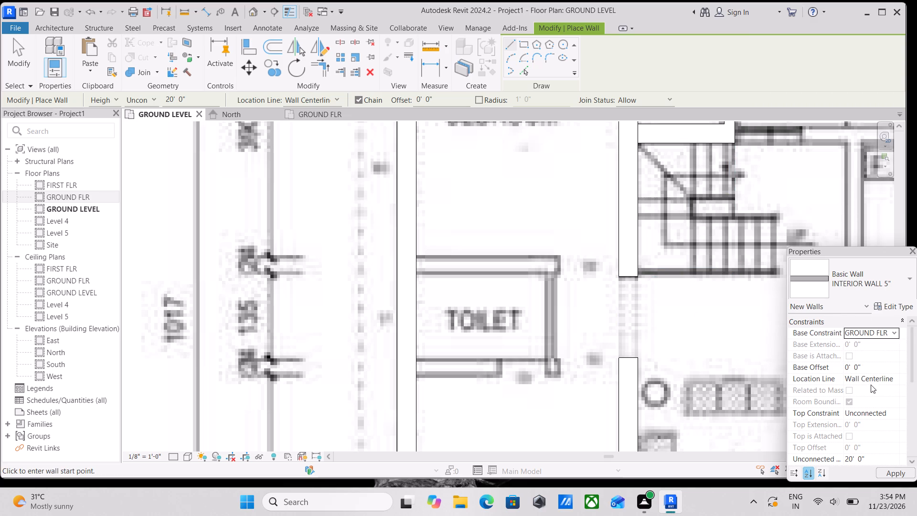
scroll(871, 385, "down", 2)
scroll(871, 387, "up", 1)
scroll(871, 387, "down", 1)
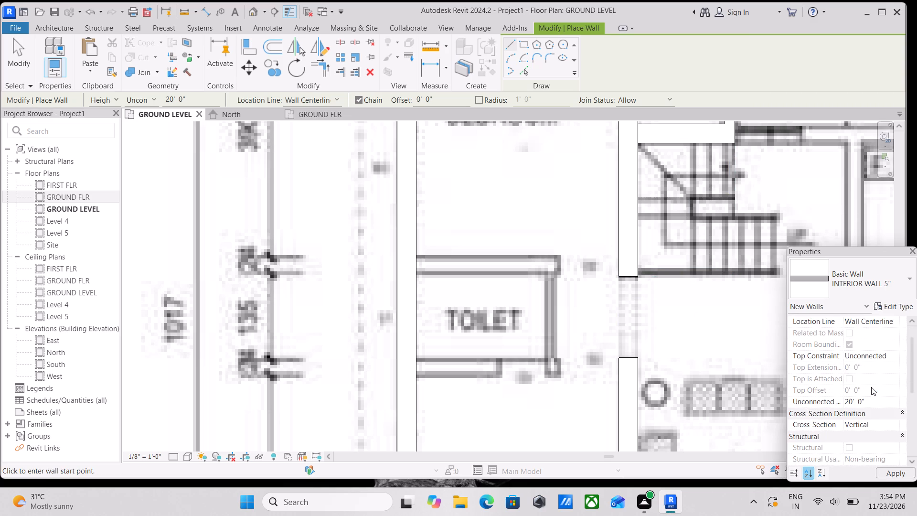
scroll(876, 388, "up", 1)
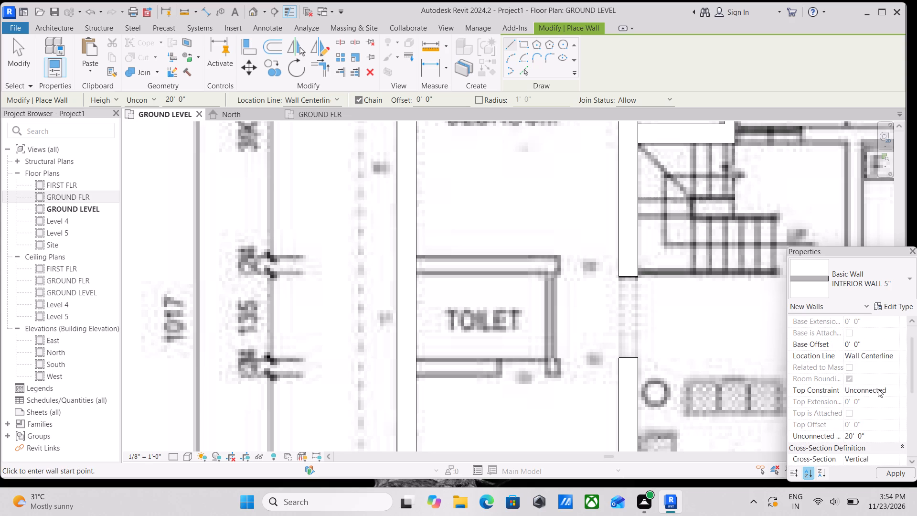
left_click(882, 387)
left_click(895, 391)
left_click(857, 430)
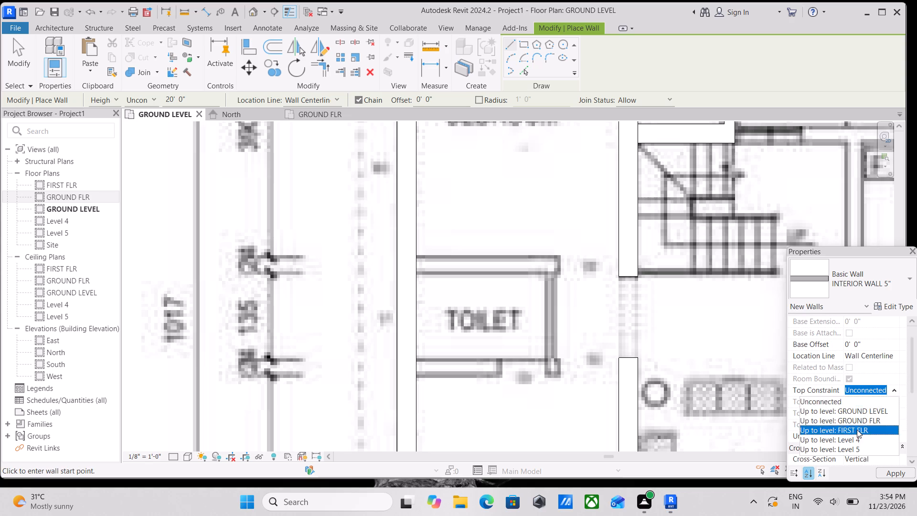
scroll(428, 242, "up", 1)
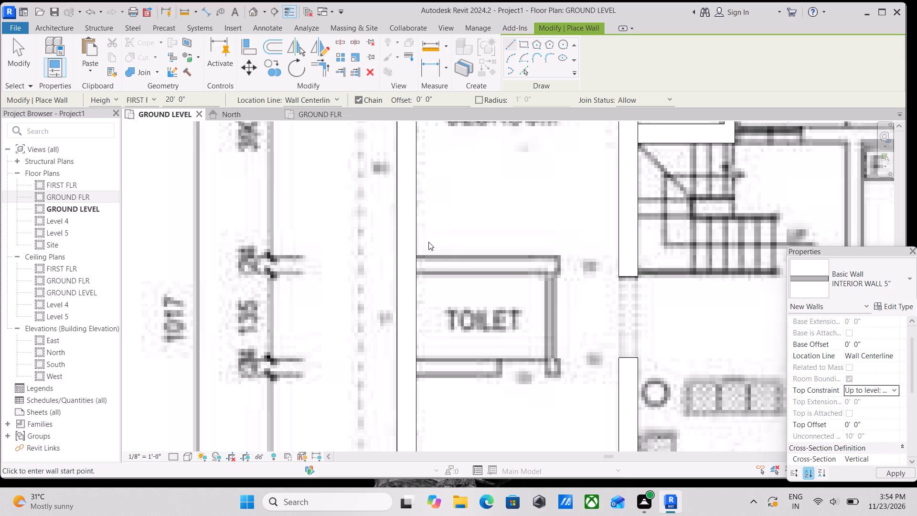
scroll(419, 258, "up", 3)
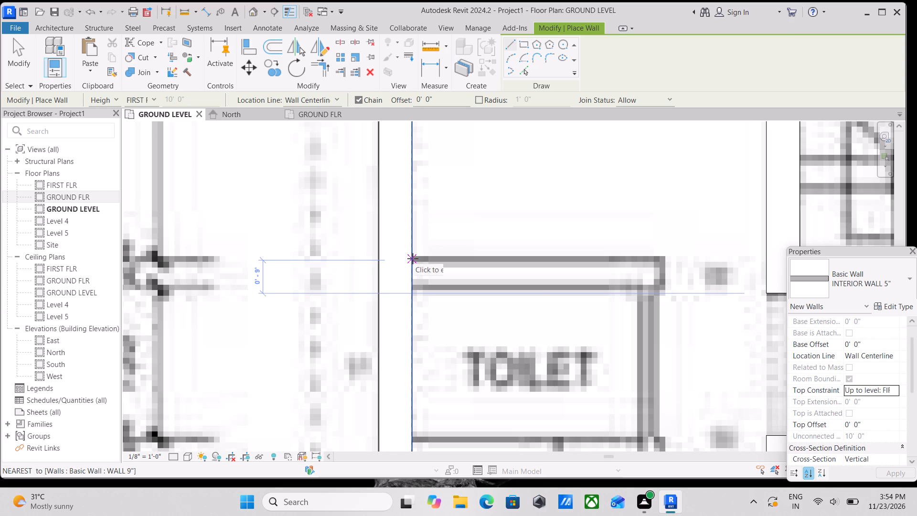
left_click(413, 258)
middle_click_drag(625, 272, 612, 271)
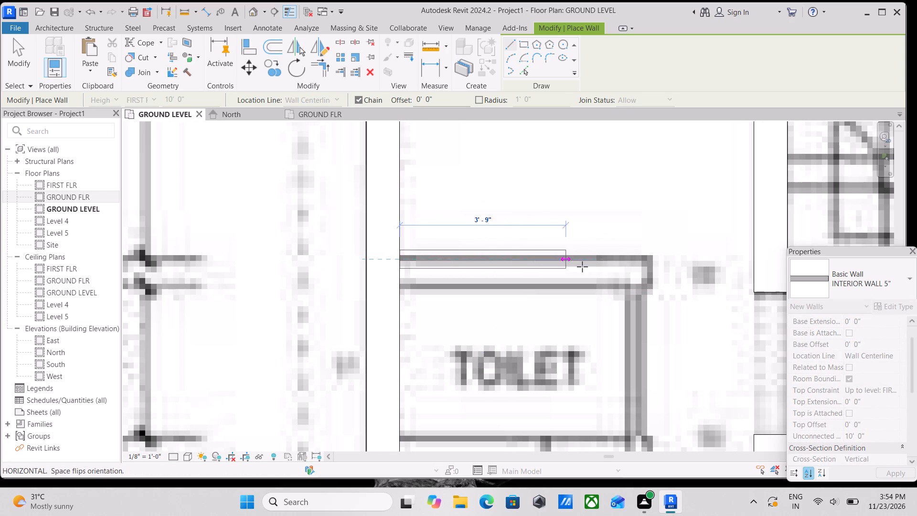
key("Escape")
Switch the type for new walls to WALL 9".
left_click(888, 278)
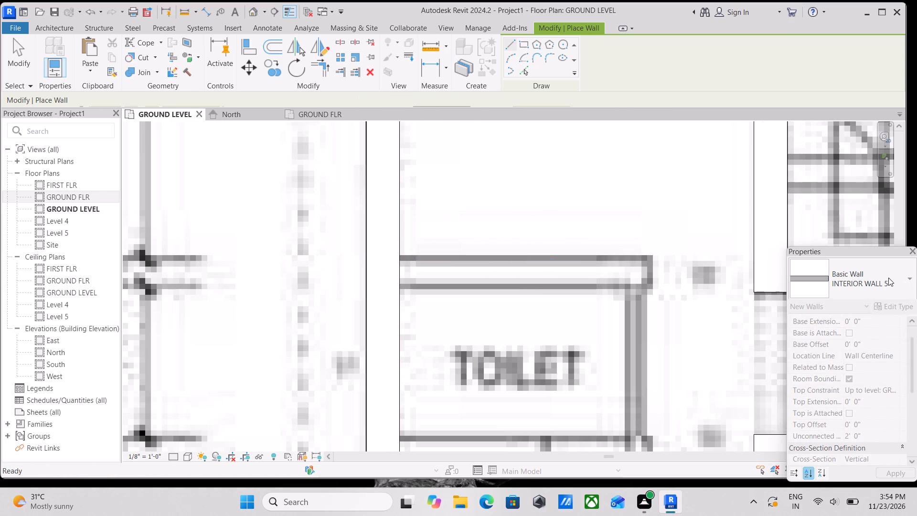
left_click(895, 285)
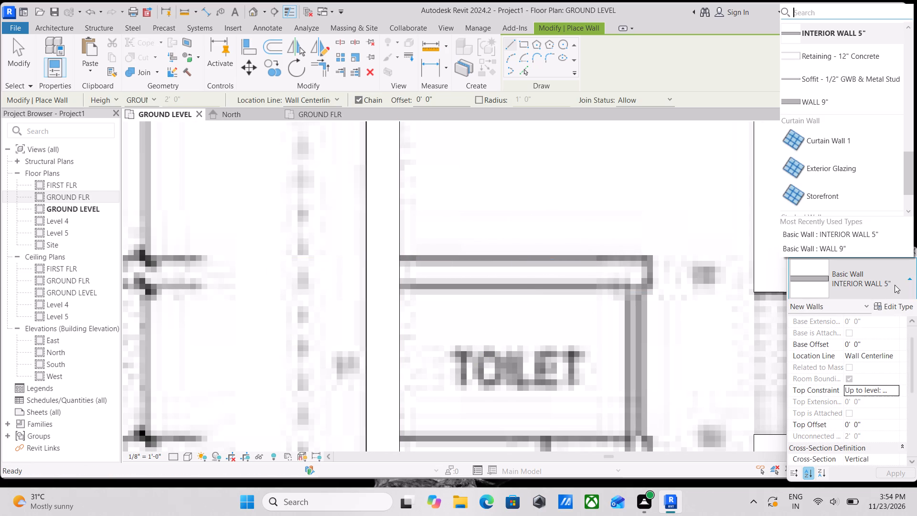
left_click(819, 100)
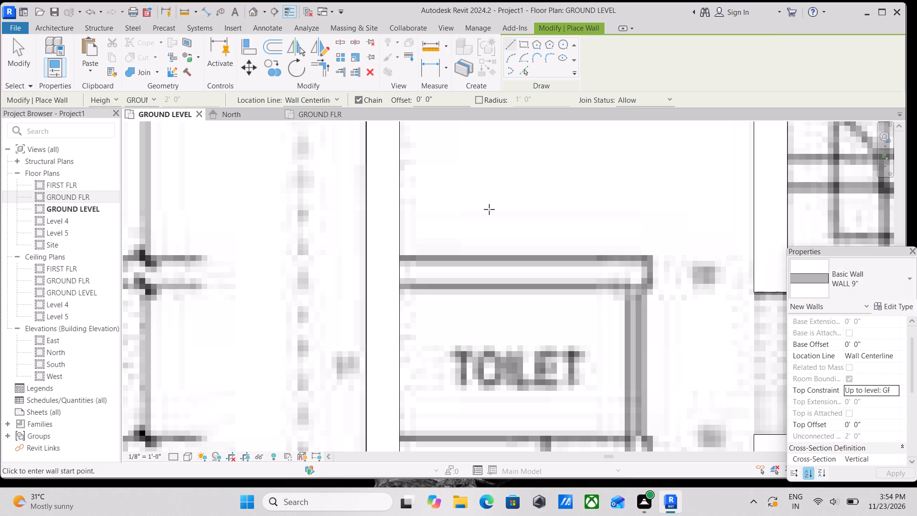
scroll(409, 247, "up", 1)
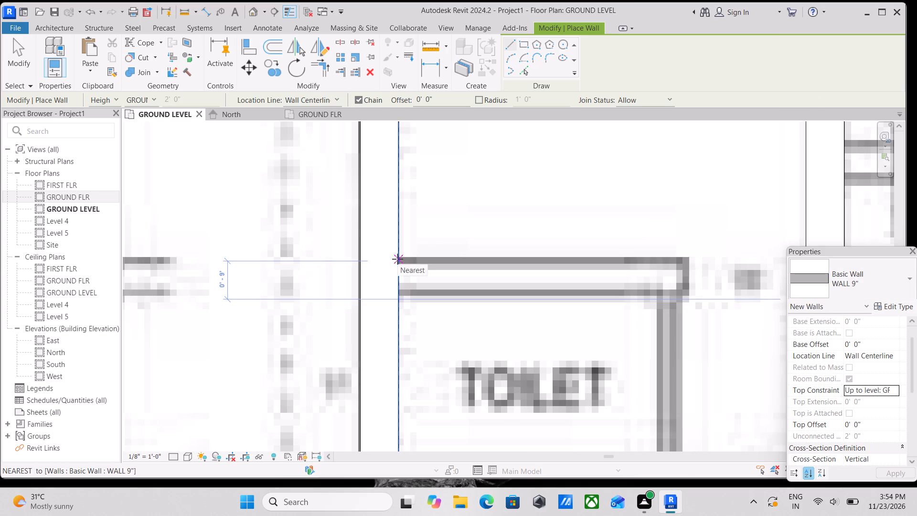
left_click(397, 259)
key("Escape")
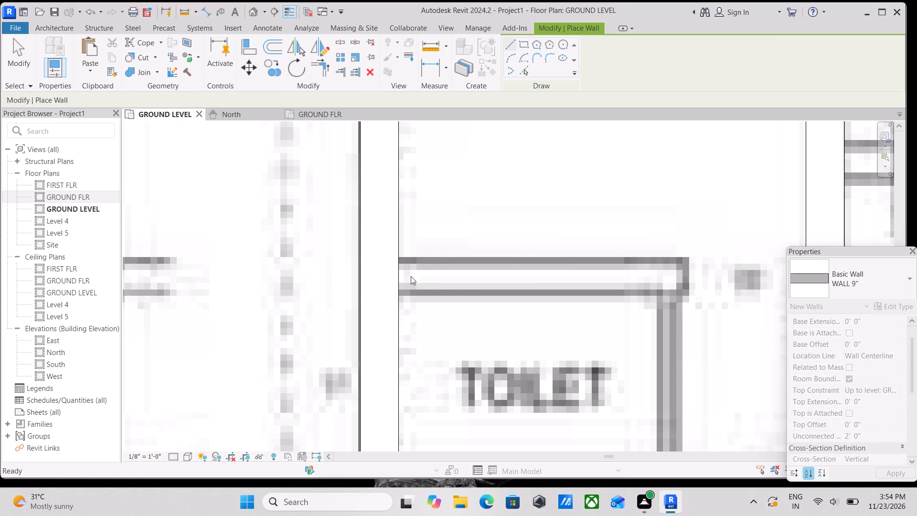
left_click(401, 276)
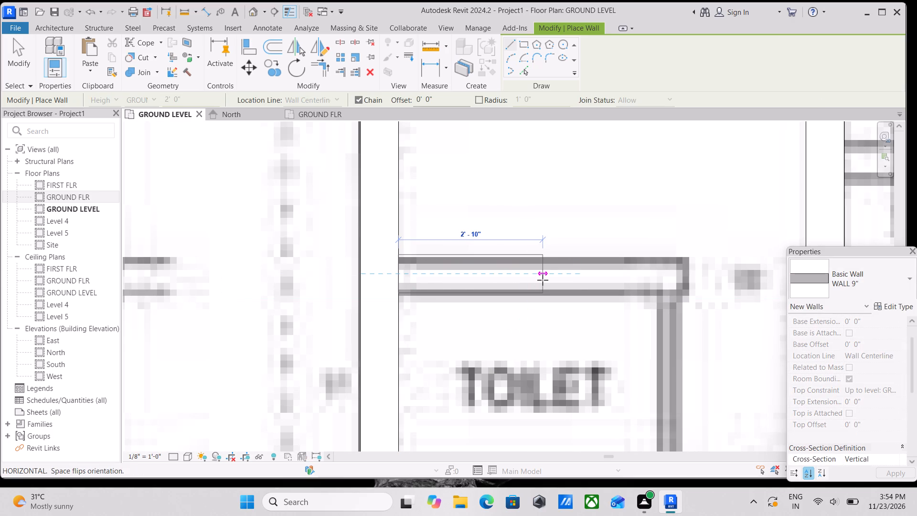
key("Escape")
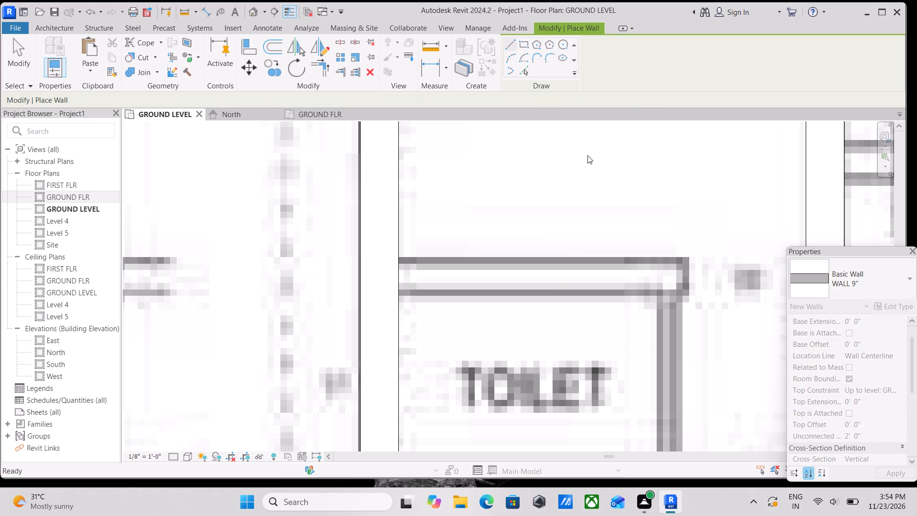
Draw a WALL 9" about 6' 0 1/2" long between the upper bedroom and lower toilet, using the Finish Face: Interior location line.
scroll(468, 198, "up", 1)
scroll(488, 227, "down", 2)
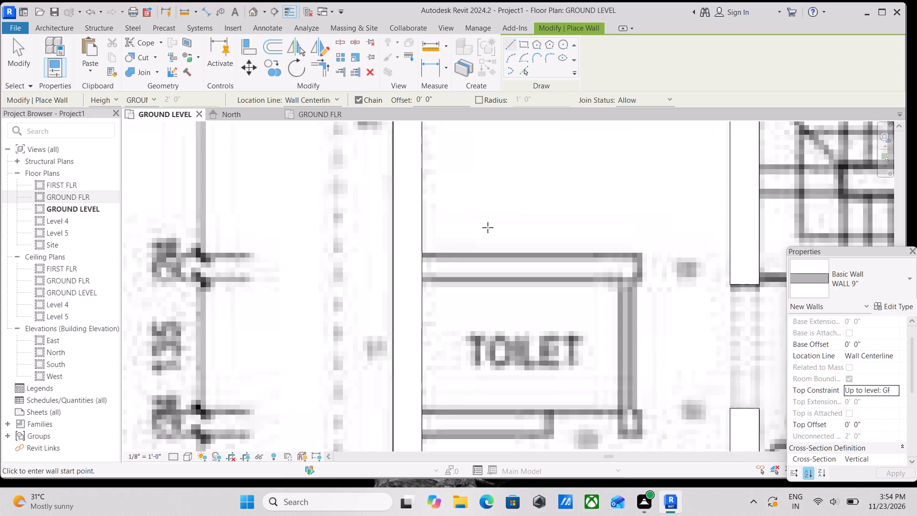
scroll(488, 227, "down", 3)
middle_click_drag(488, 227, 458, 297)
middle_click_drag(444, 271, 428, 314)
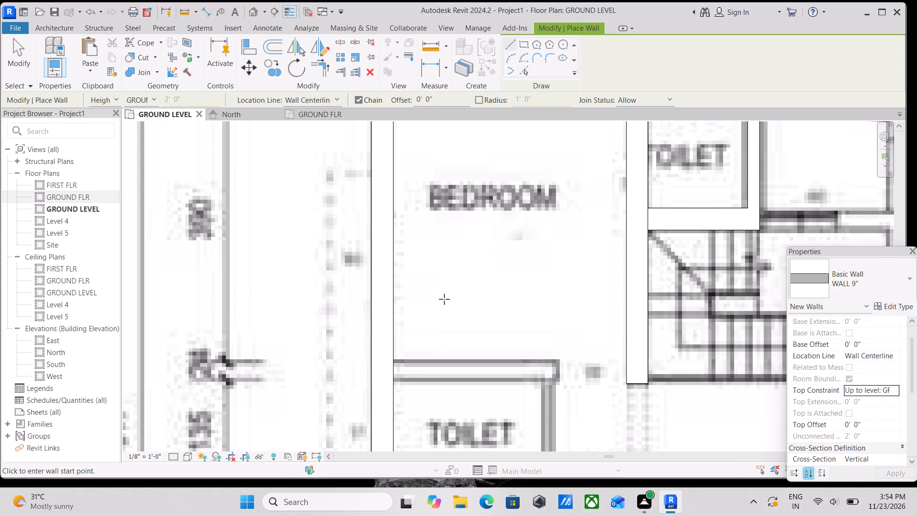
left_click(329, 100)
left_click(321, 141)
scroll(430, 362, "up", 4)
scroll(373, 369, "up", 3)
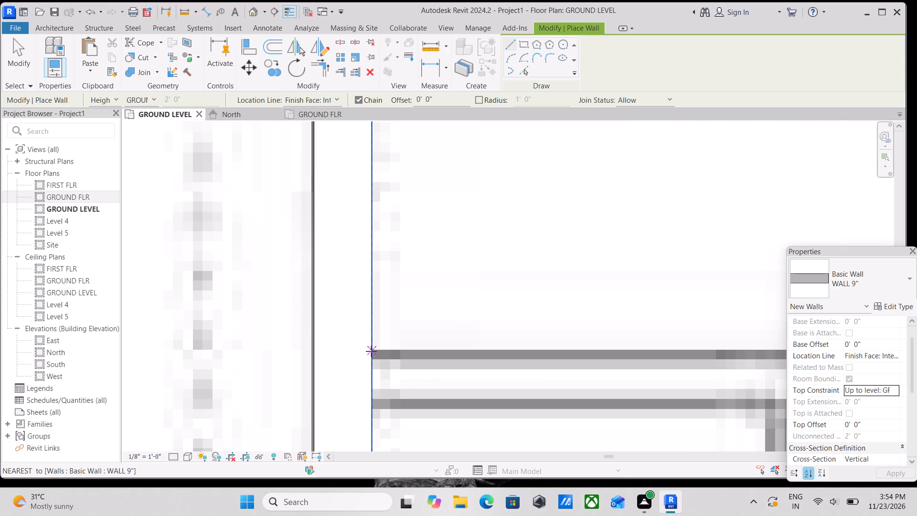
left_click(371, 351)
middle_click_drag(486, 351, 414, 280)
key("space")
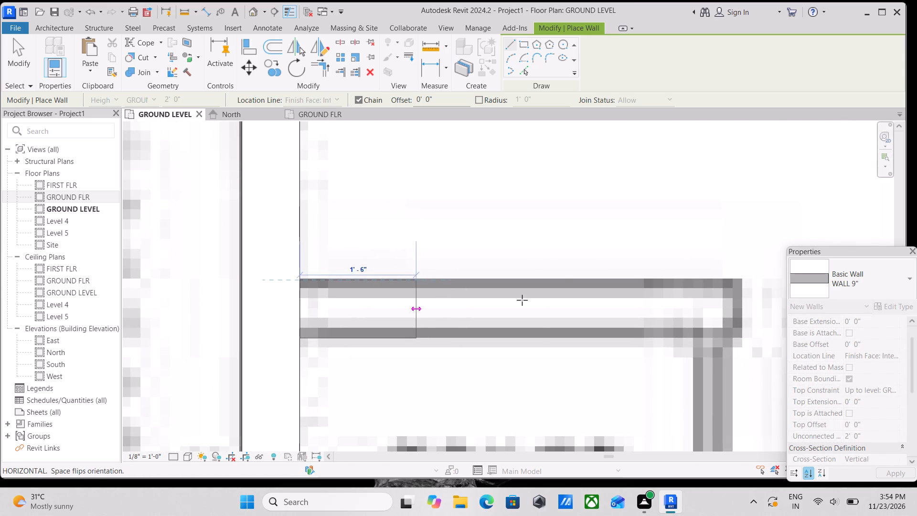
middle_click_drag(545, 296, 389, 251)
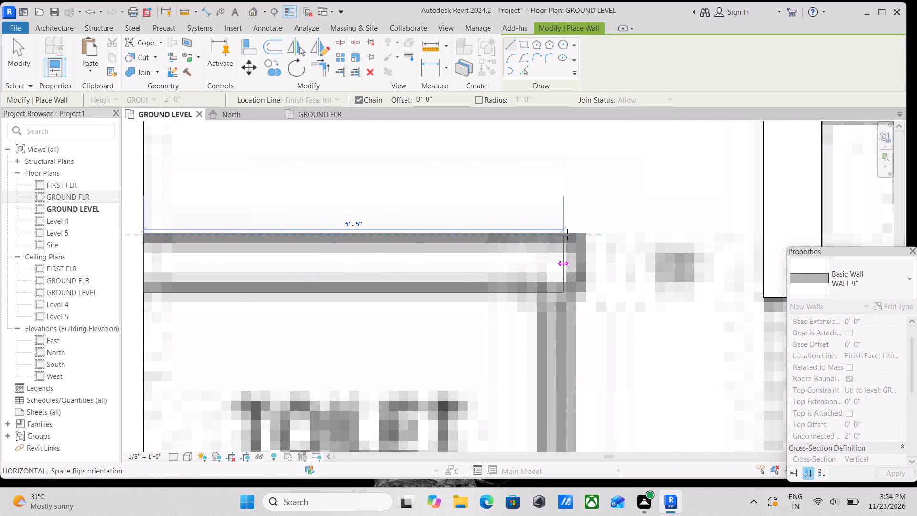
left_click(582, 235)
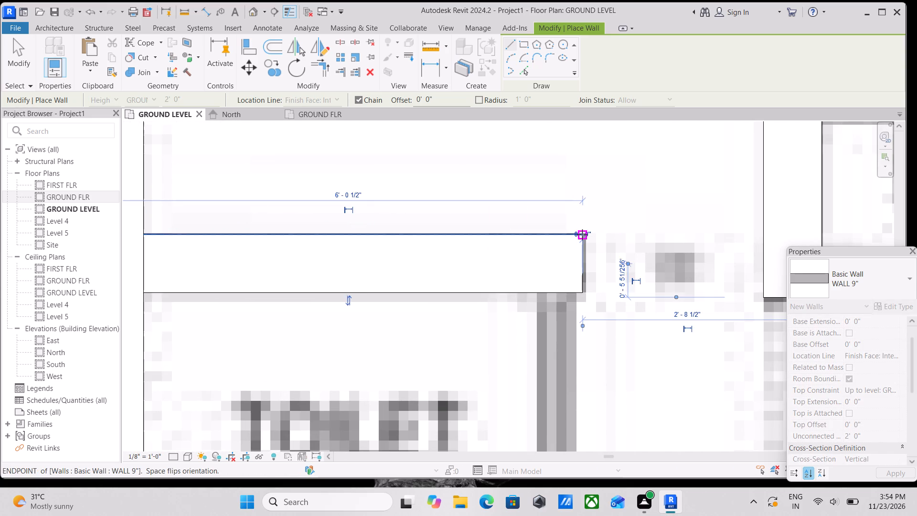
scroll(582, 235, "down", 8)
middle_click_drag(582, 235, 554, 211)
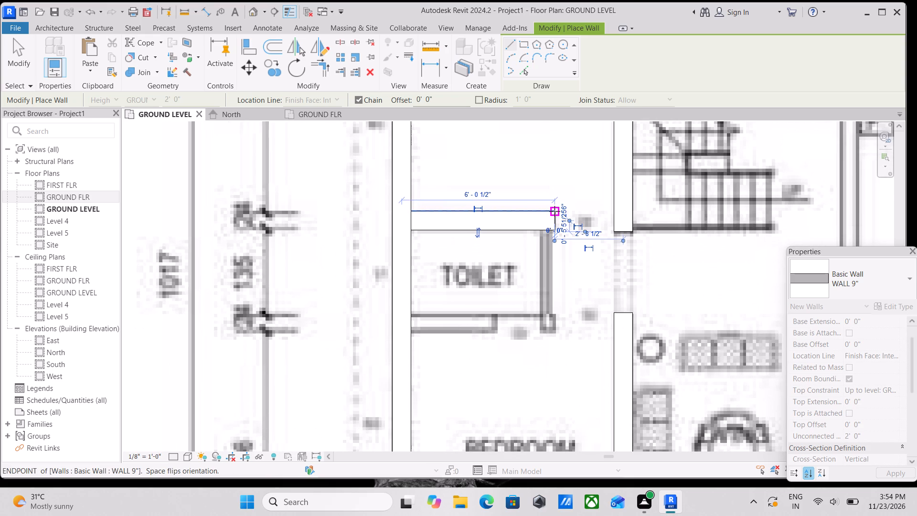
key("Escape")
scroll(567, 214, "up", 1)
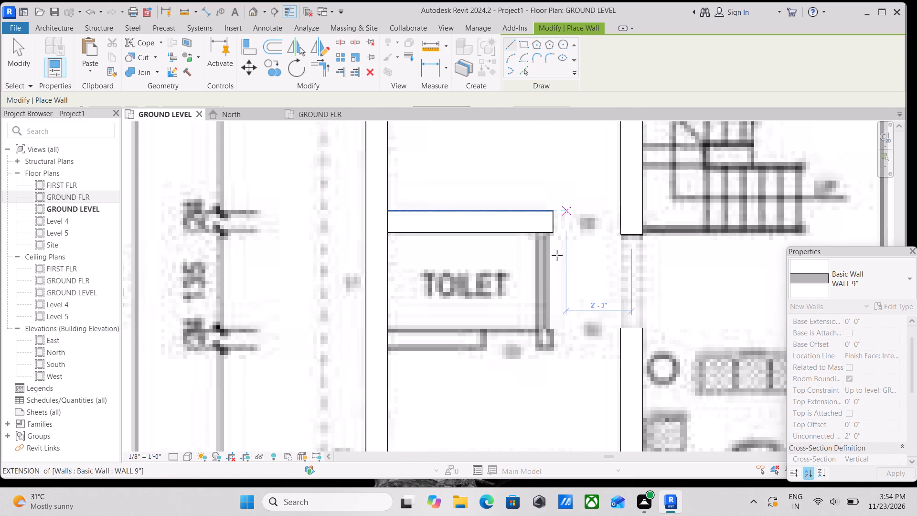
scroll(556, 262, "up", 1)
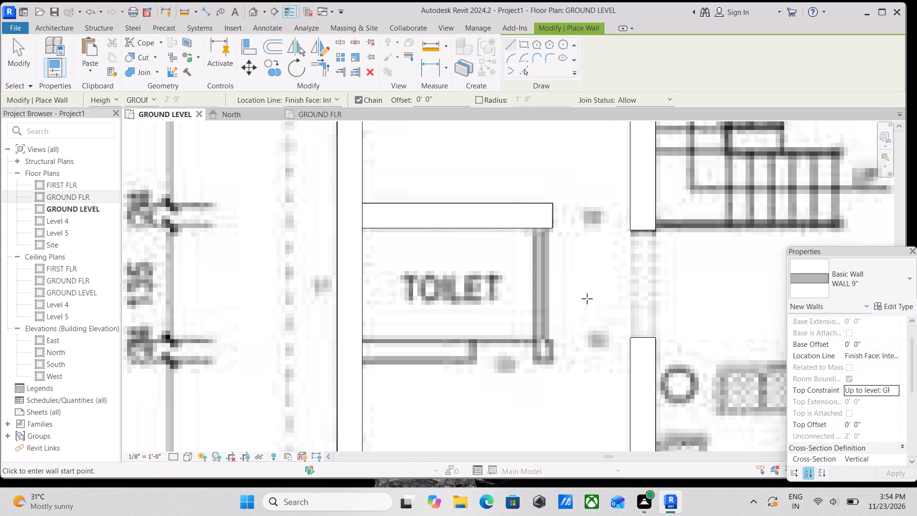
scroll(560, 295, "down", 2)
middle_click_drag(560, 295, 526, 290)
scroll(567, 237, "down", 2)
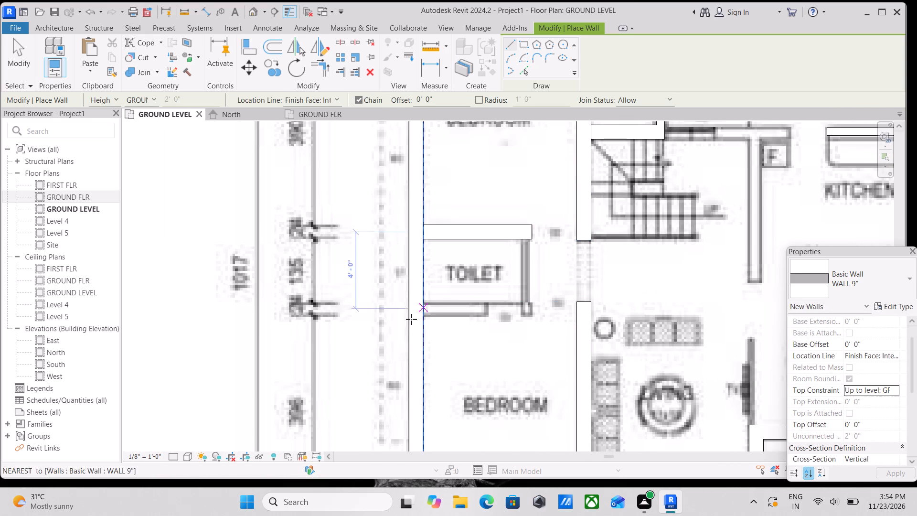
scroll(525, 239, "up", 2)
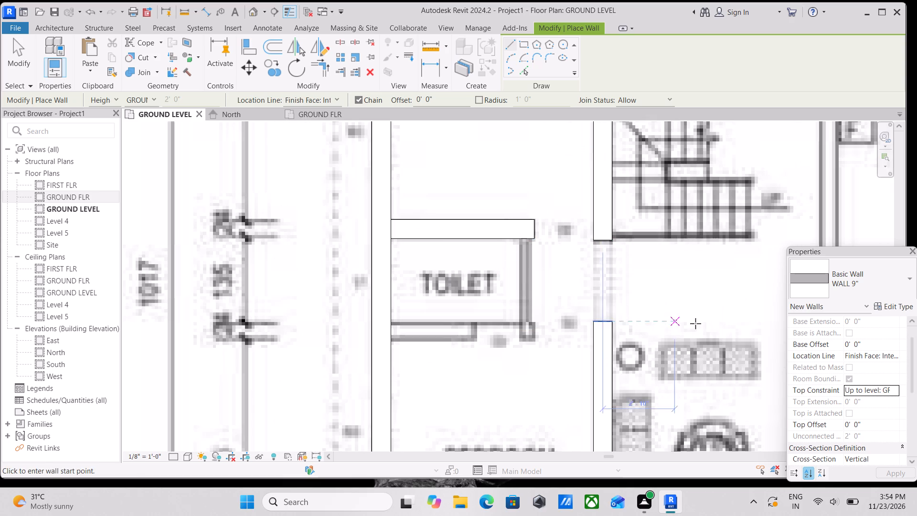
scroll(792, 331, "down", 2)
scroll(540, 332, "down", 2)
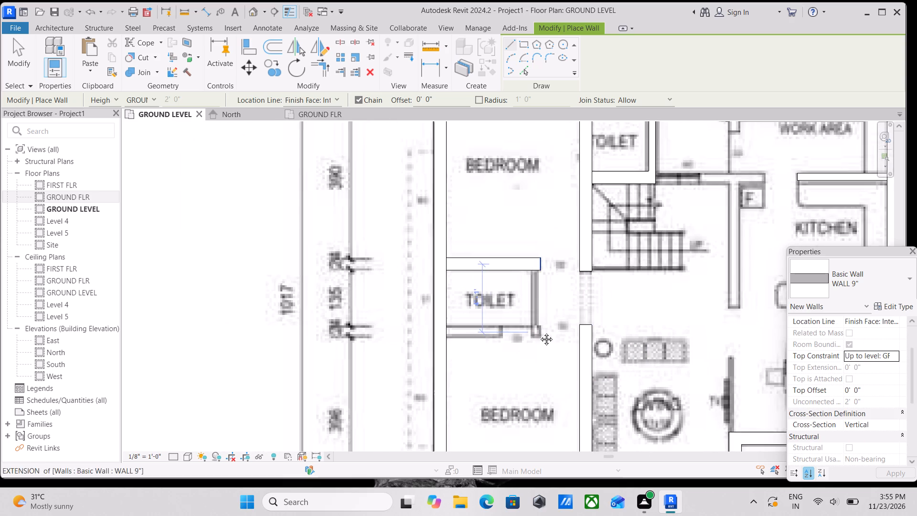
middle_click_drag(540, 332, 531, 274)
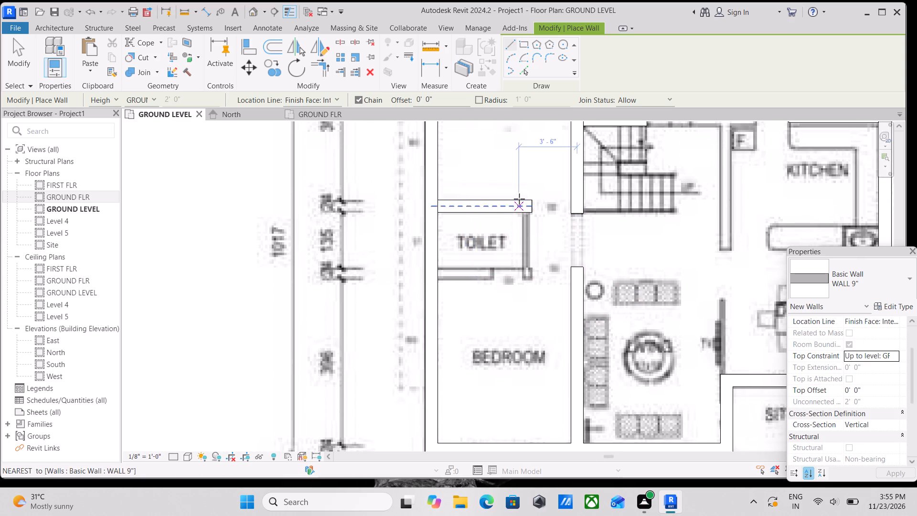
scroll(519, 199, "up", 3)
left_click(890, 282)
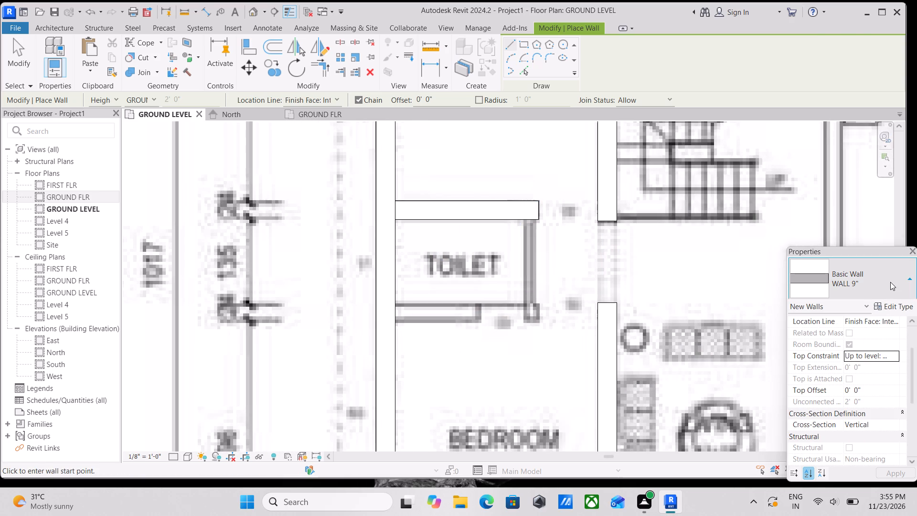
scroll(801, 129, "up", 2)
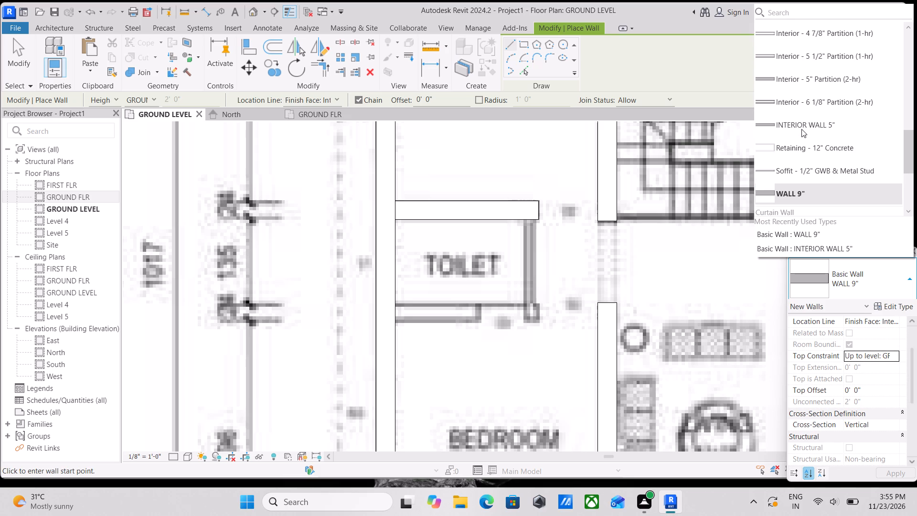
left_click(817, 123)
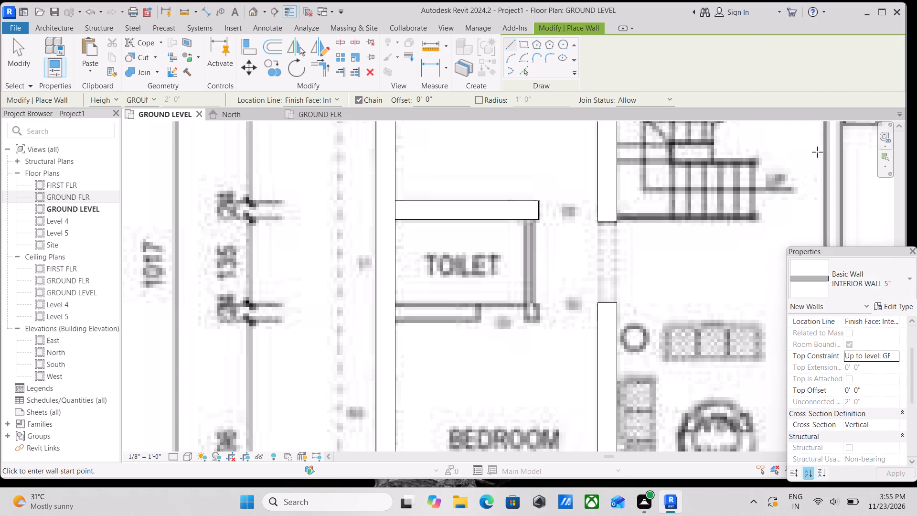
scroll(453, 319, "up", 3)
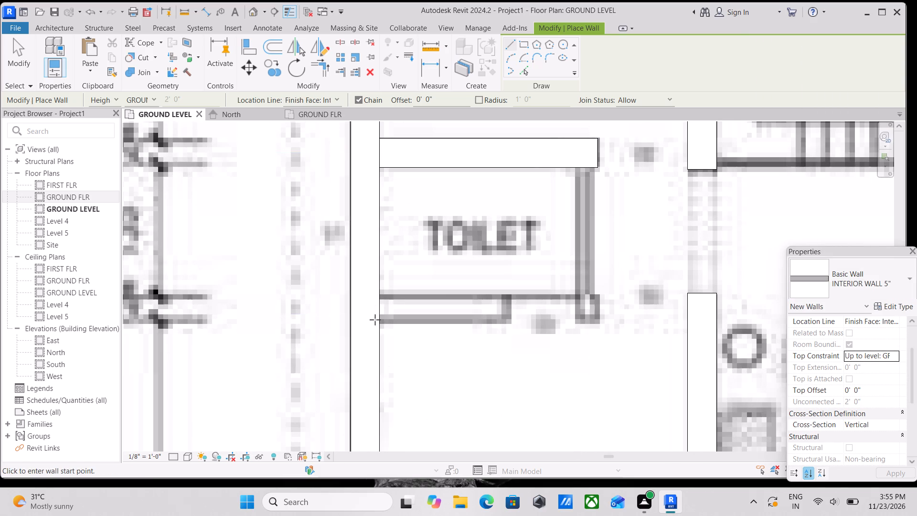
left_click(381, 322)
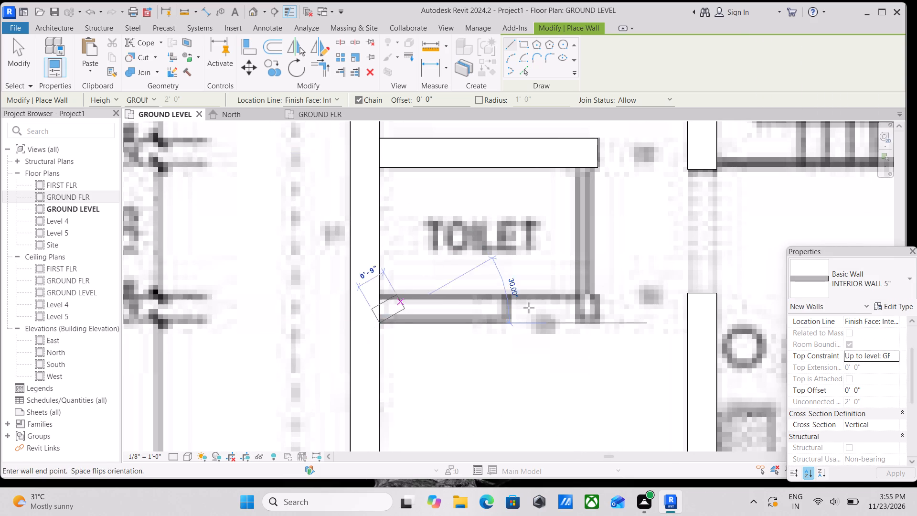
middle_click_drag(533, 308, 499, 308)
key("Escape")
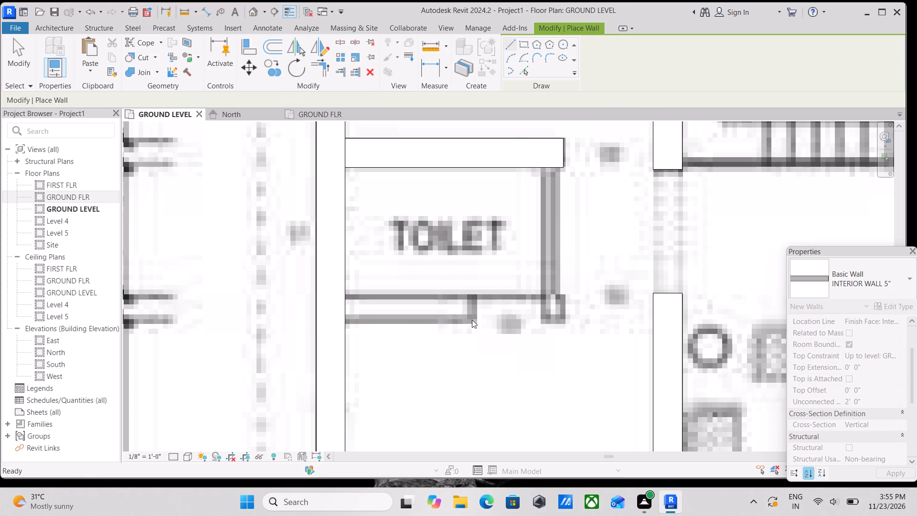
Draw a WALL 9" about 6' 0 1/2" long along the lower side of the toilet between the two bedrooms.
left_click(850, 275)
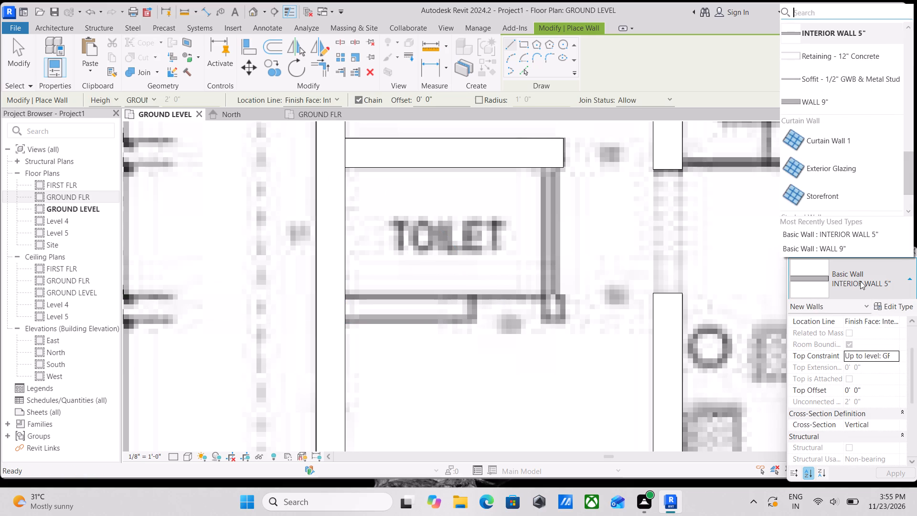
left_click(821, 100)
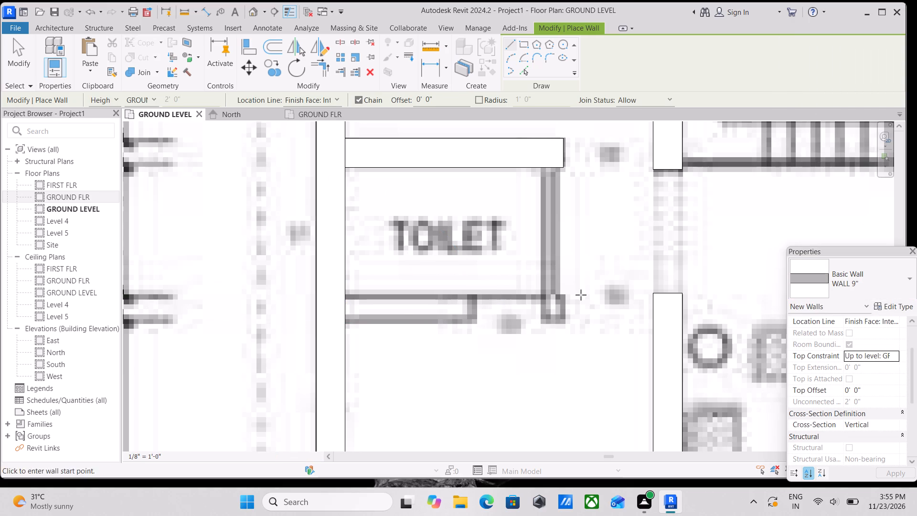
left_click(348, 322)
middle_click_drag(506, 319, 438, 324)
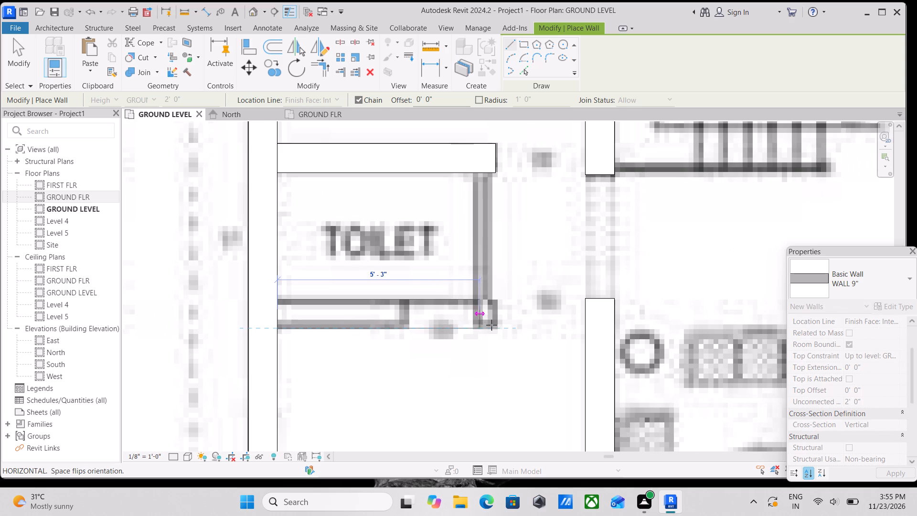
left_click(498, 323)
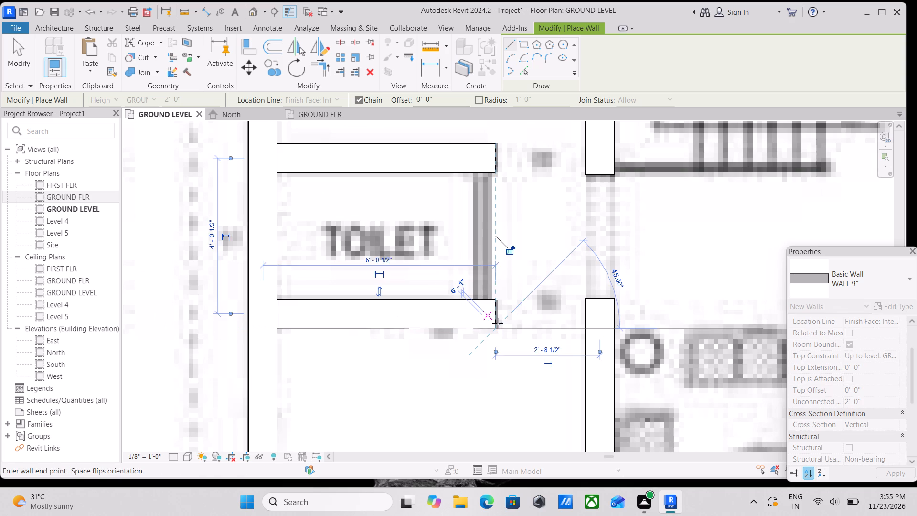
key("Escape")
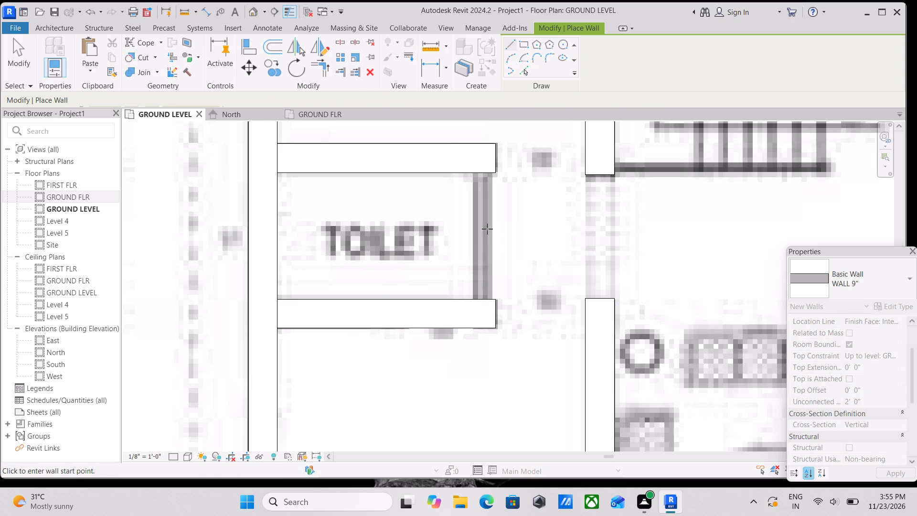
Close the open end of the toilet with an INTERIOR WALL 5" drawn between its two 9" walls.
middle_click_drag(486, 229, 495, 307)
scroll(479, 250, "up", 1)
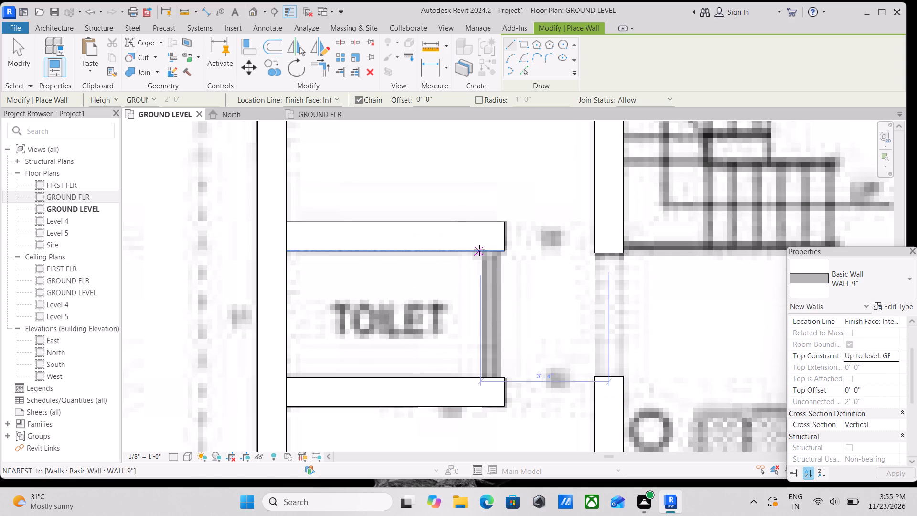
left_click(871, 277)
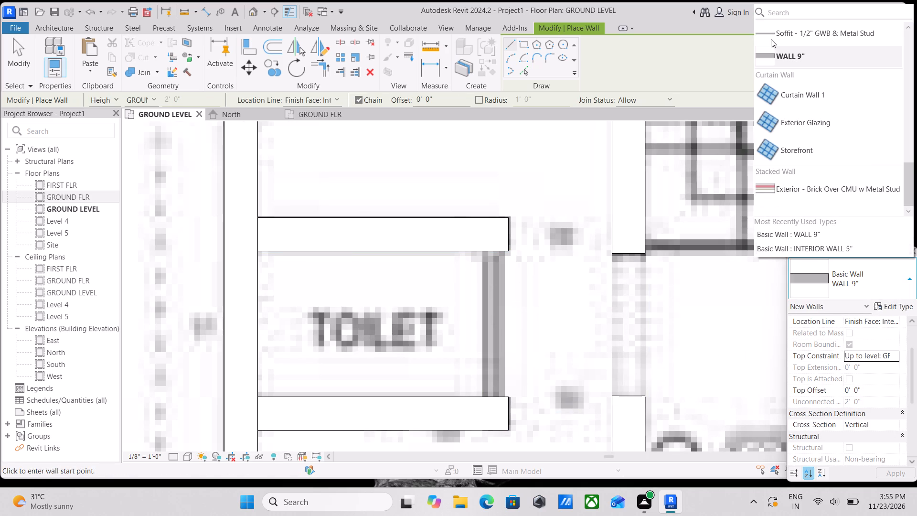
scroll(772, 32, "up", 1)
scroll(790, 87, "up", 1)
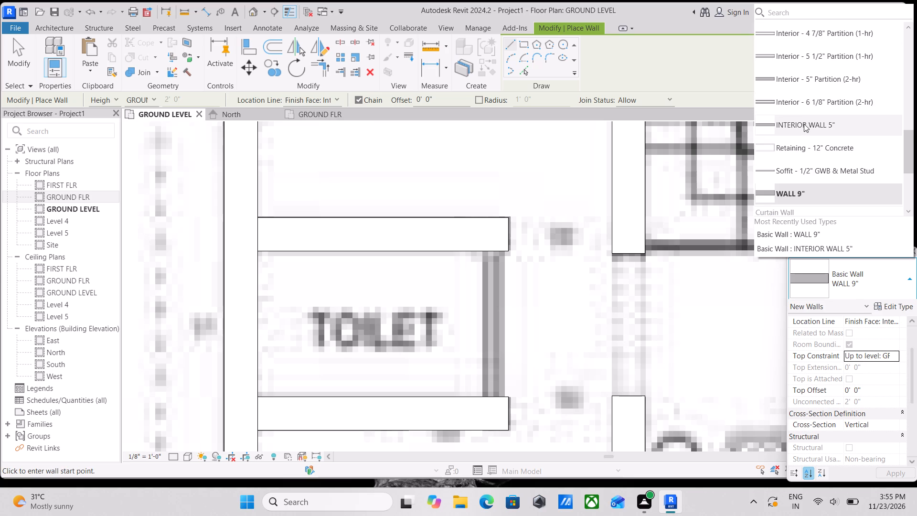
left_click(804, 124)
scroll(483, 260, "up", 2)
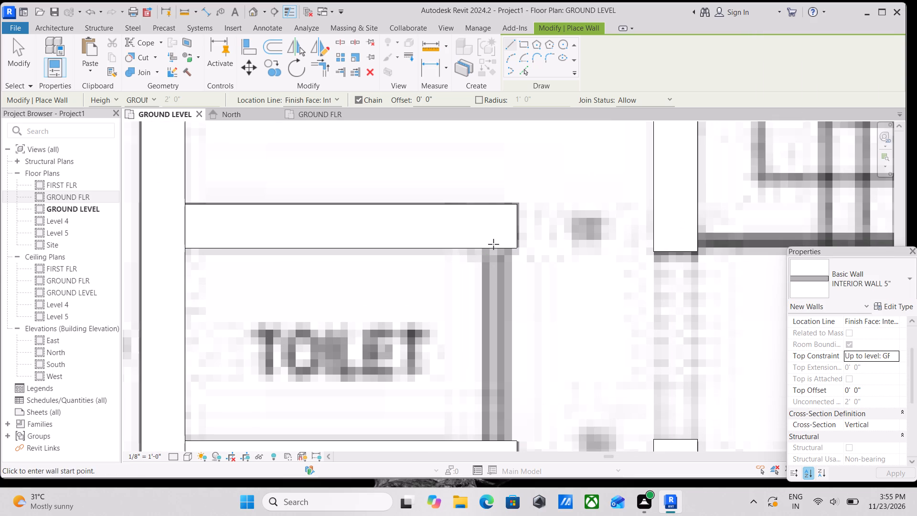
left_click(482, 248)
middle_click_drag(495, 315, 515, 198)
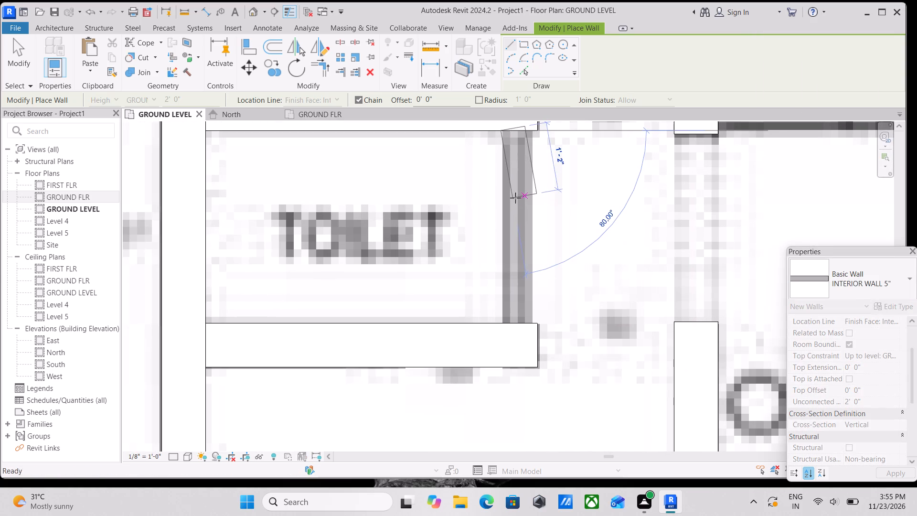
left_click(503, 322)
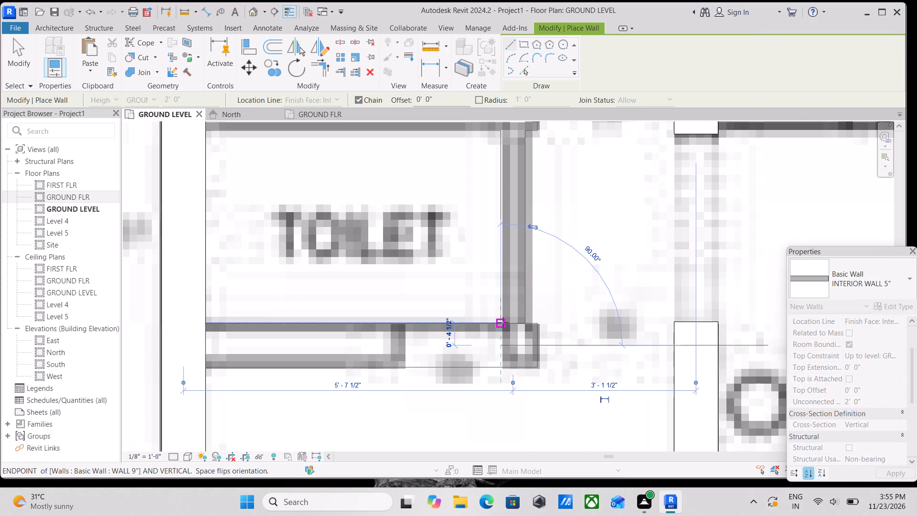
key("Escape")
scroll(546, 247, "down", 2)
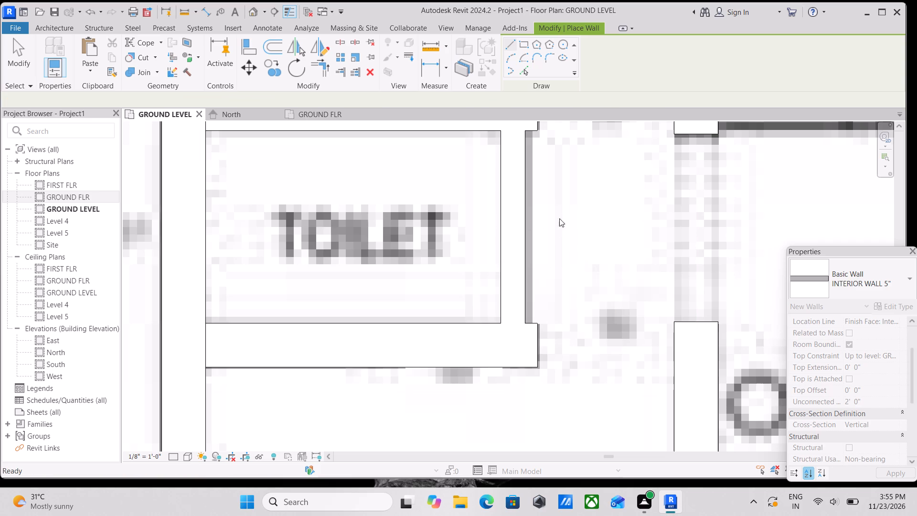
key("Escape")
Nudge the toilet's 5" end wall 1" outward toward the stair side to match the traced plan.
scroll(533, 252, "down", 3)
middle_click_drag(533, 252, 477, 309)
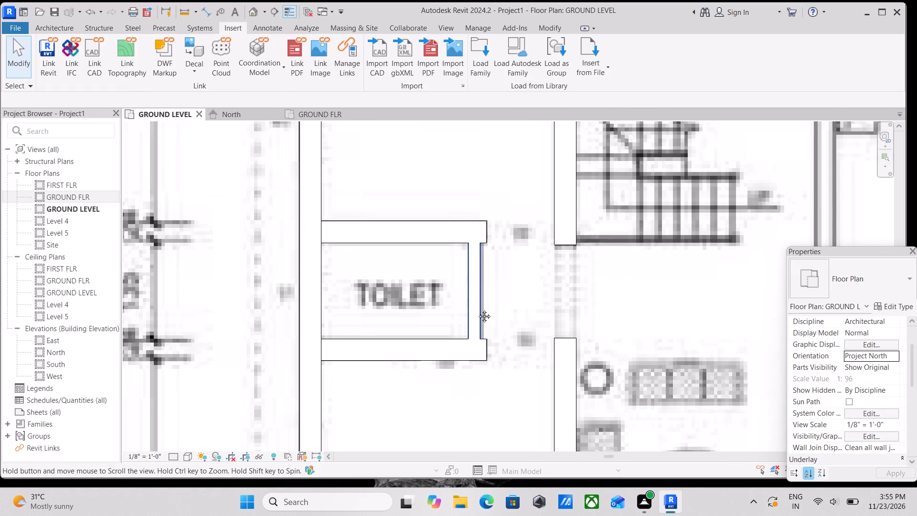
middle_click_drag(477, 309, 478, 309)
left_click(476, 308)
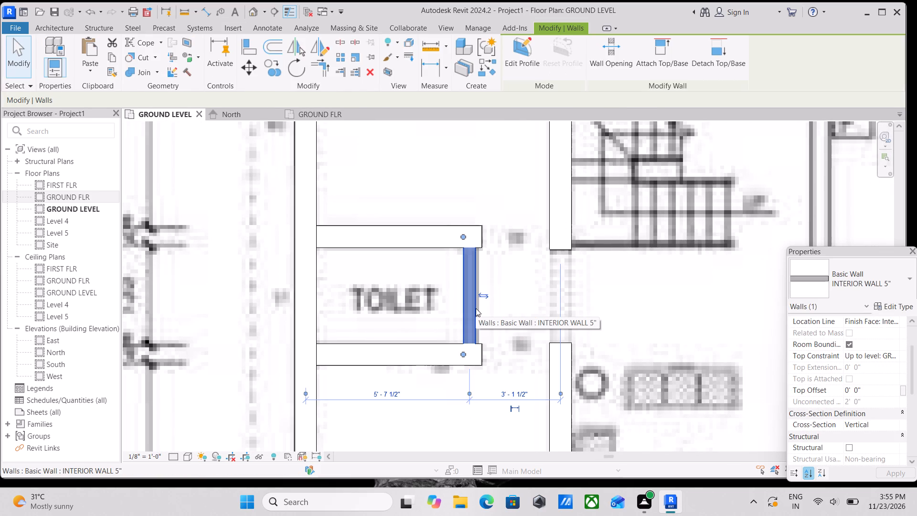
key("Right")
key("Right")
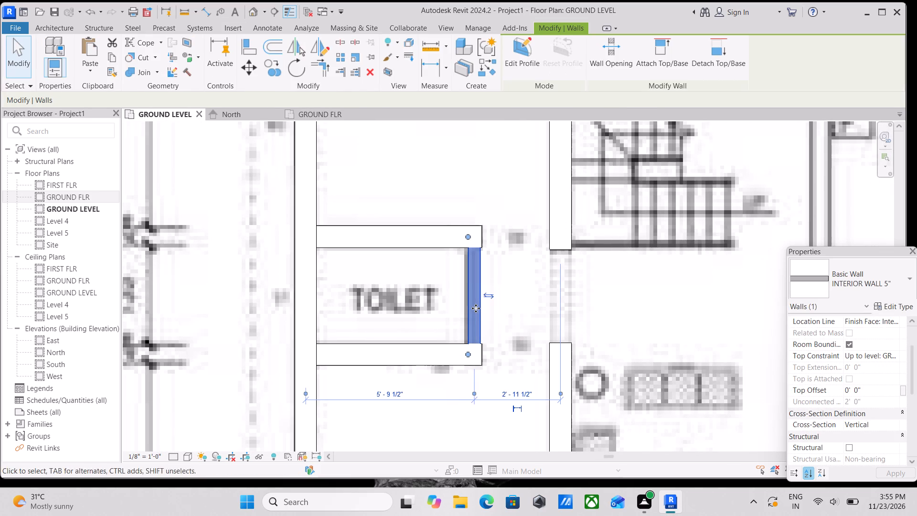
key("Left")
key("Left")
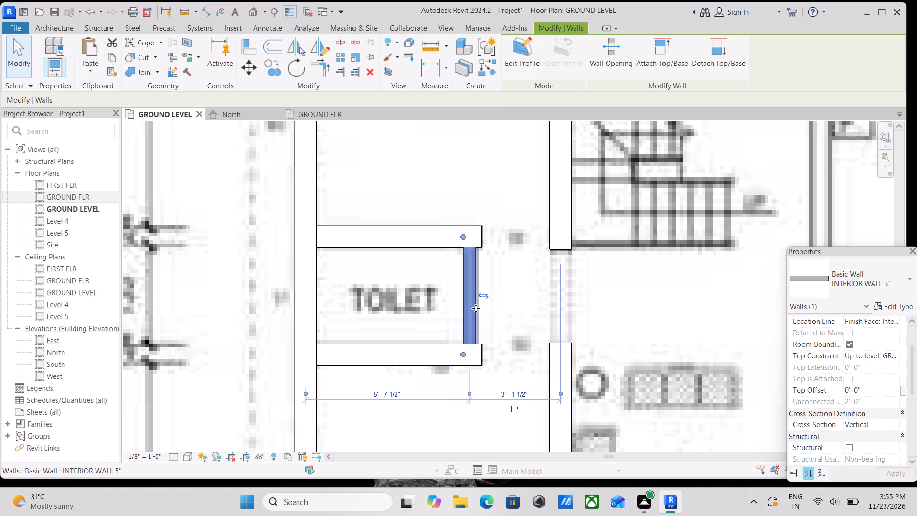
key("Right")
scroll(494, 283, "down", 2)
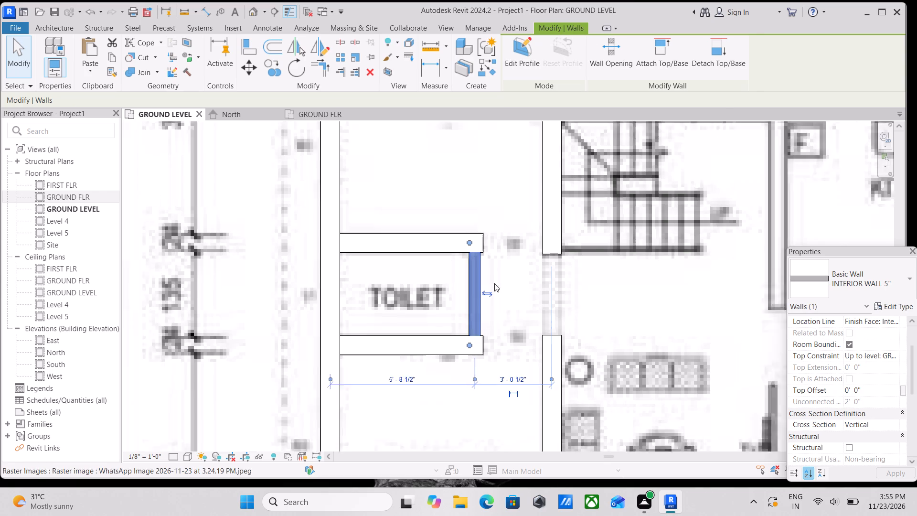
key("Escape")
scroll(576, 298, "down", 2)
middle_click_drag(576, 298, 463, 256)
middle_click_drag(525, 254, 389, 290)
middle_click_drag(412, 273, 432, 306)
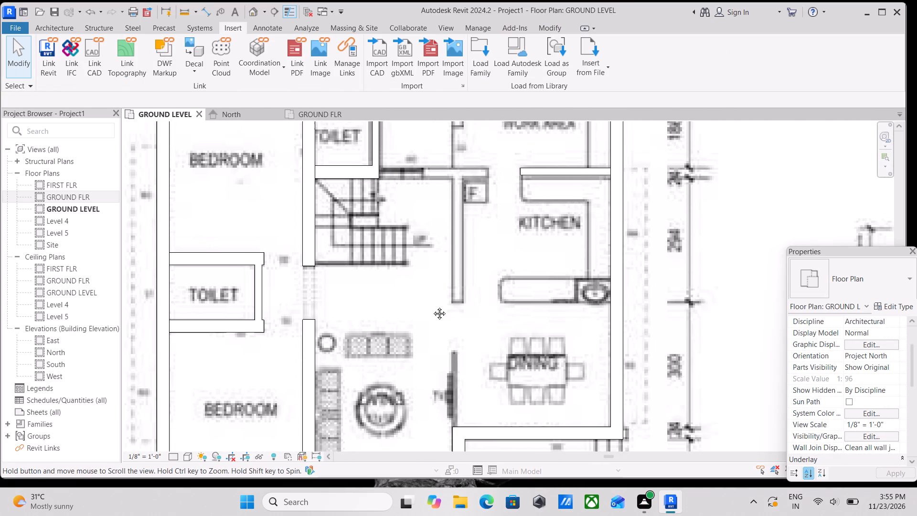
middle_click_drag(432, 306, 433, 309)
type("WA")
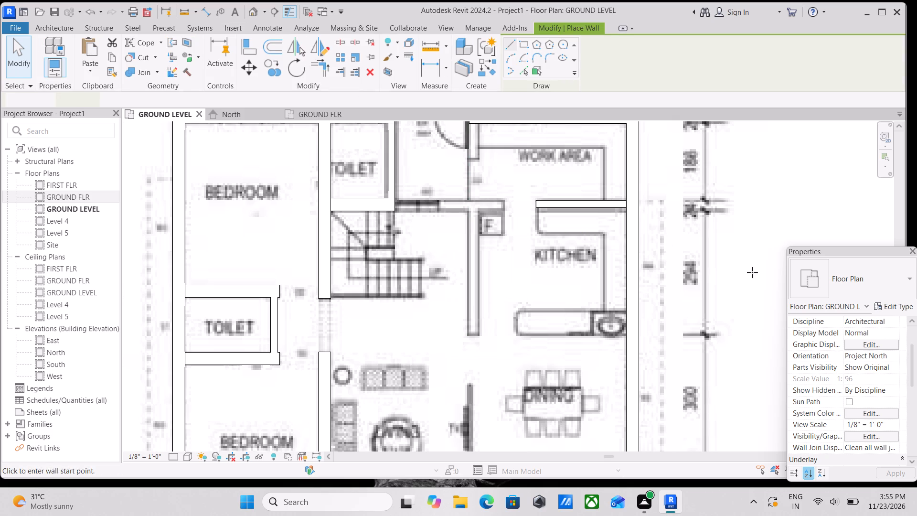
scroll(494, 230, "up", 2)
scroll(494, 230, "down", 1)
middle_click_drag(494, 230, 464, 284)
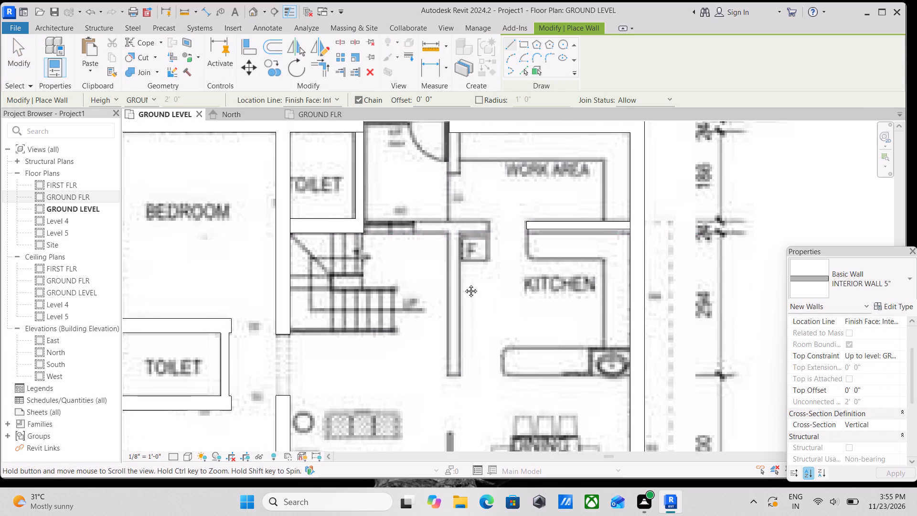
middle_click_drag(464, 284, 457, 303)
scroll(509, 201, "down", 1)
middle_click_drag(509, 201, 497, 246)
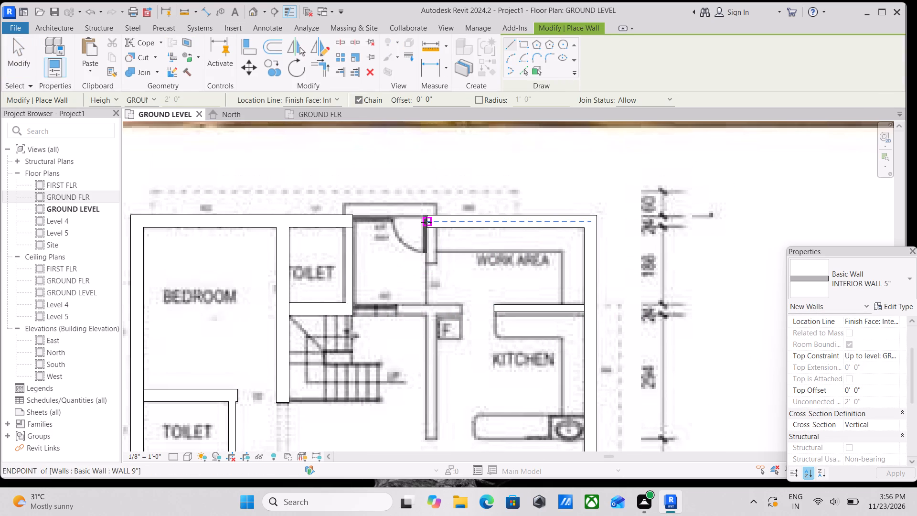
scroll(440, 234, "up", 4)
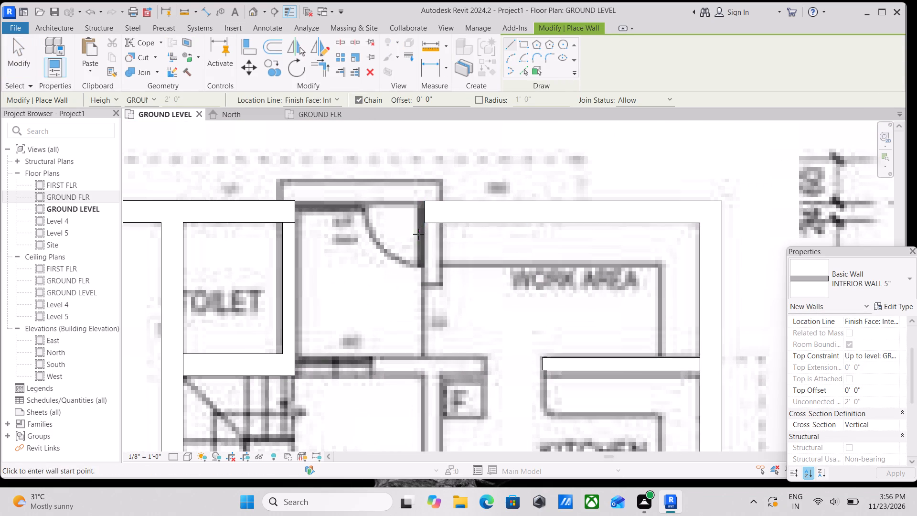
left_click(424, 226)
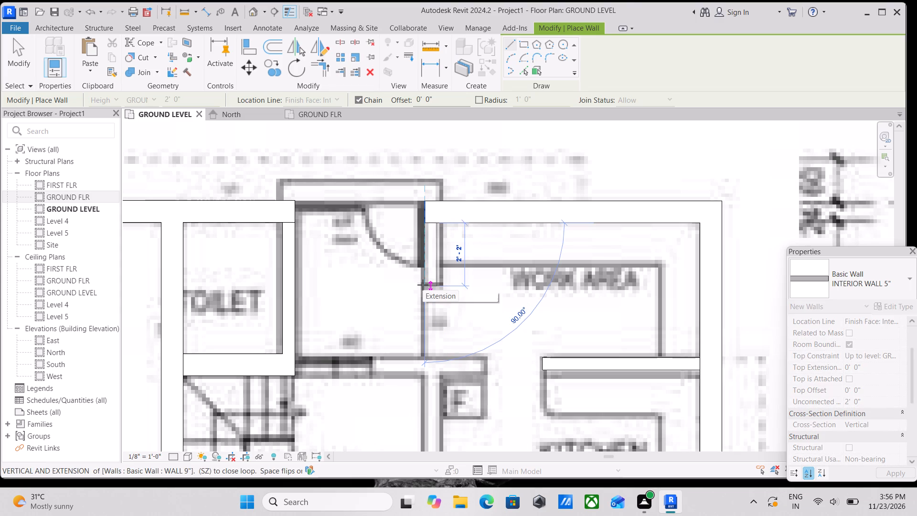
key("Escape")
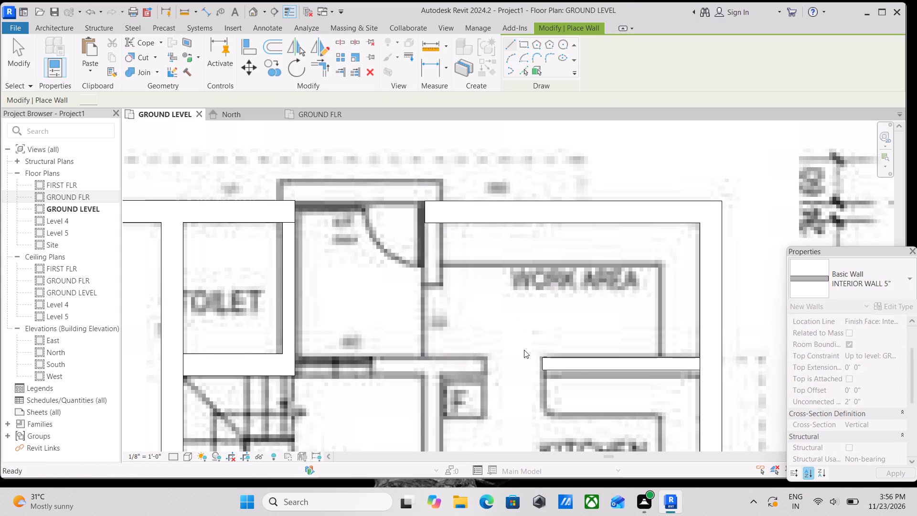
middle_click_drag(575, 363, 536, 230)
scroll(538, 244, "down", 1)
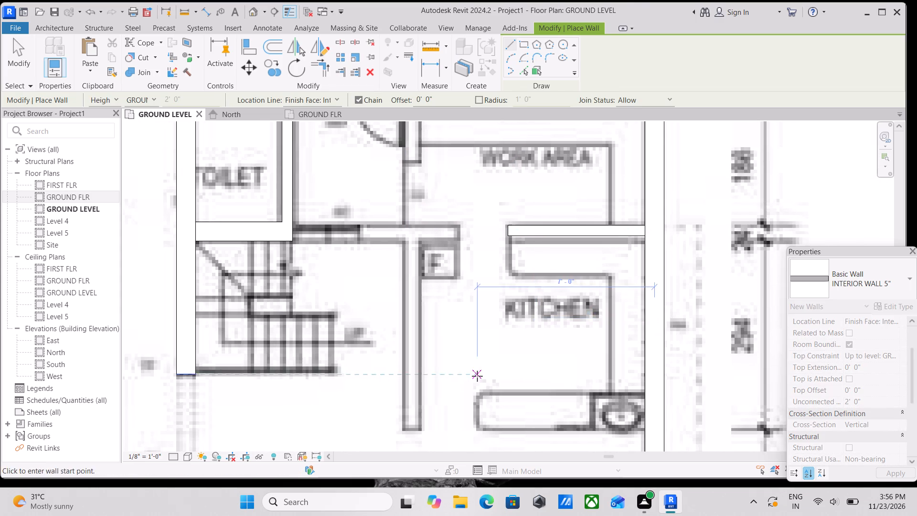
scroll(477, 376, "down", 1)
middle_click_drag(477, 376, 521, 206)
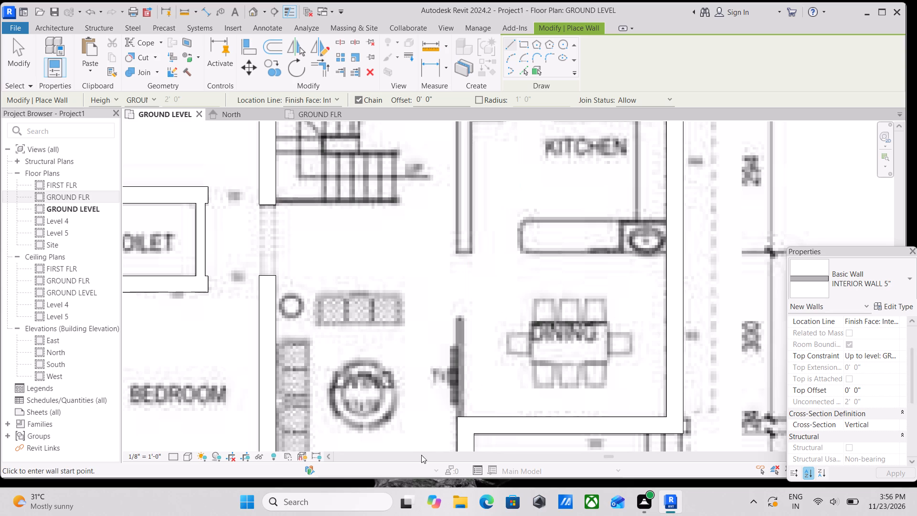
Draw a WALL 9" between the stair hall and kitchen, tracing it from its dining-side end up to the cross wall beside the fridge.
scroll(491, 288, "down", 1)
middle_click_drag(491, 288, 505, 387)
middle_click_drag(511, 275, 516, 335)
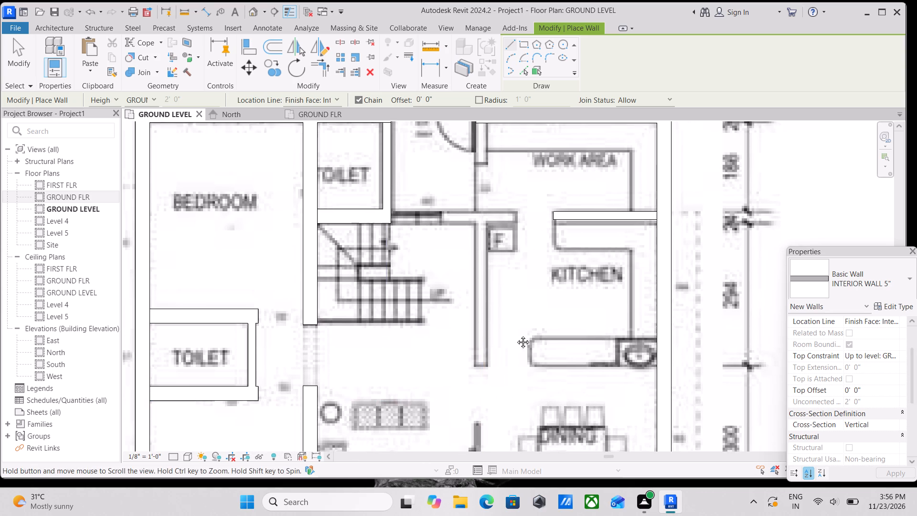
middle_click_drag(516, 335, 517, 371)
key("Escape")
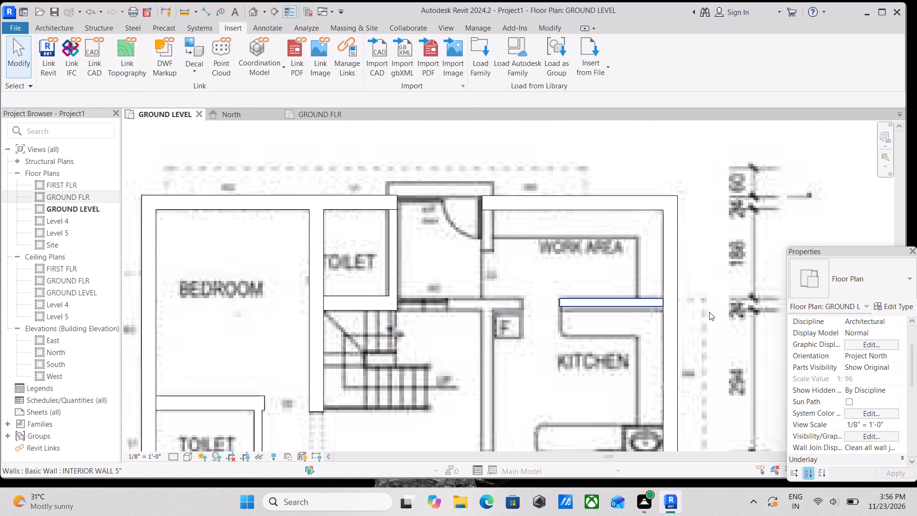
key("w")
key("a")
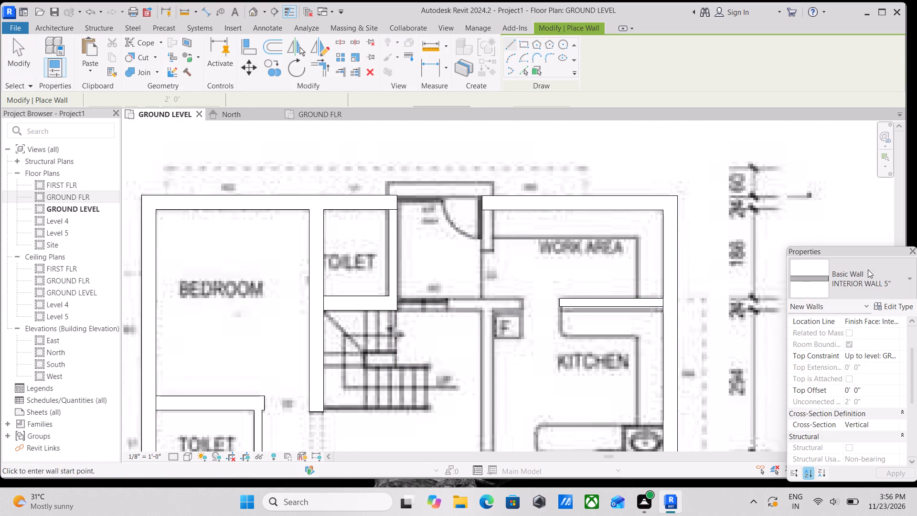
left_click(882, 273)
left_click(817, 98)
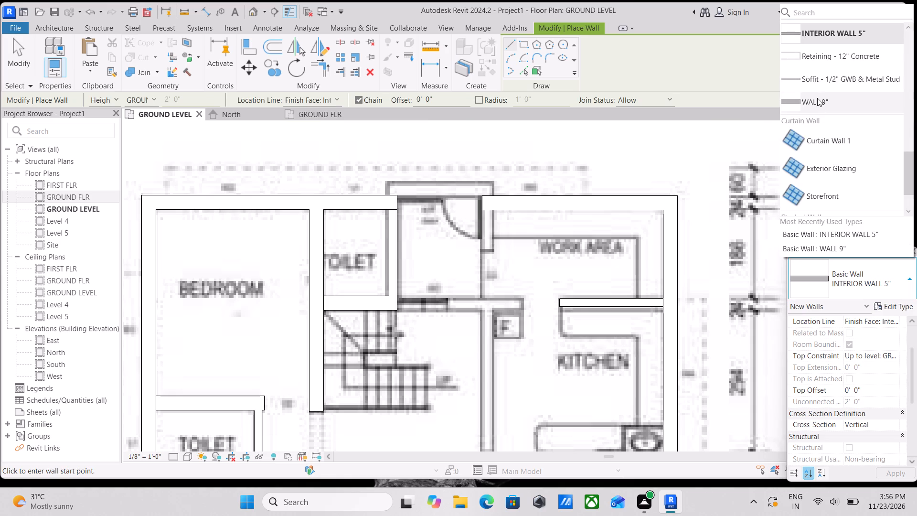
scroll(463, 374, "down", 1)
middle_click_drag(463, 374, 480, 291)
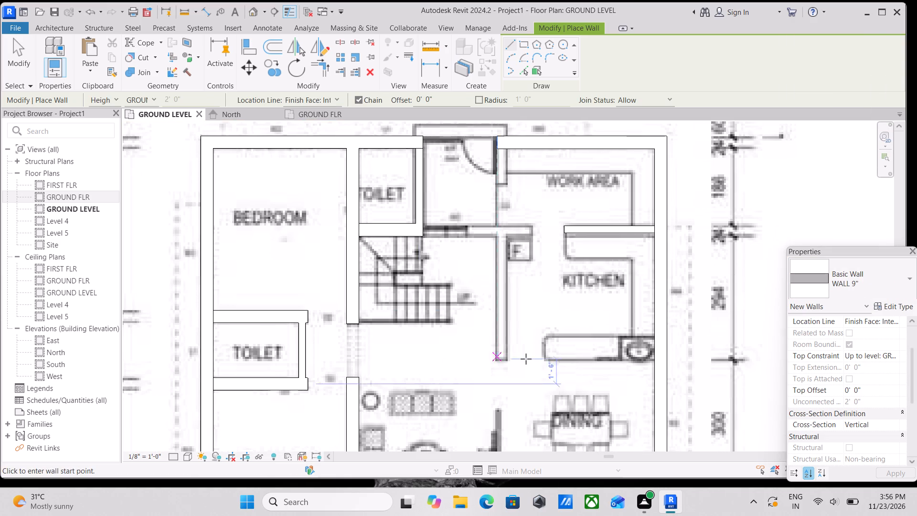
scroll(526, 359, "up", 5)
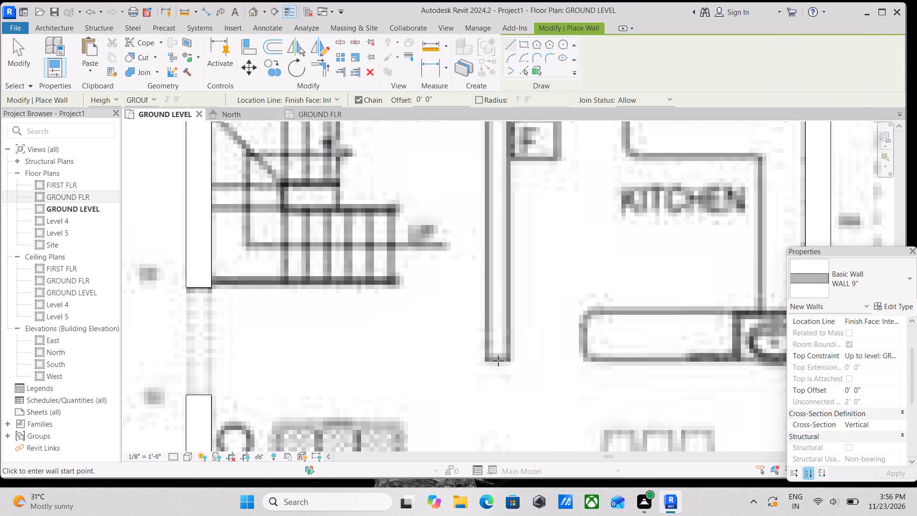
left_click(511, 360)
middle_click_drag(505, 296, 505, 299)
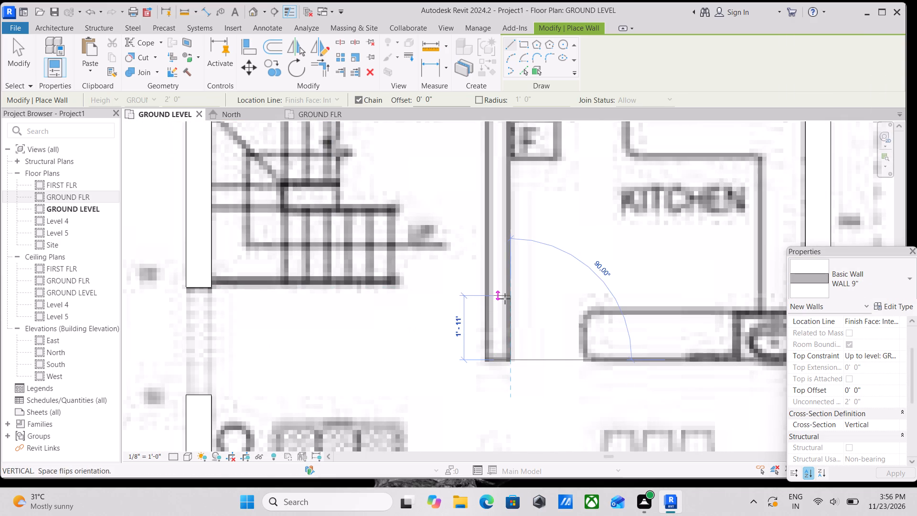
middle_click_drag(505, 299, 533, 443)
middle_click_drag(546, 332, 546, 415)
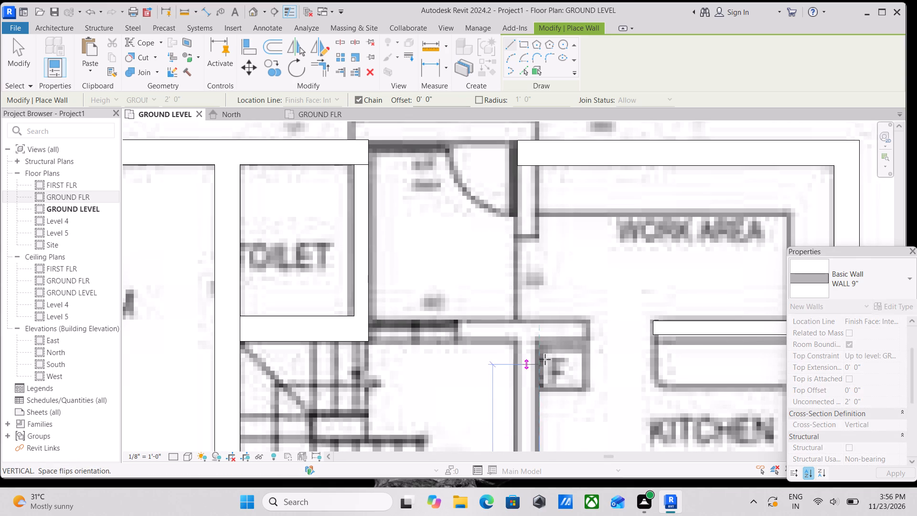
scroll(541, 344, "up", 7)
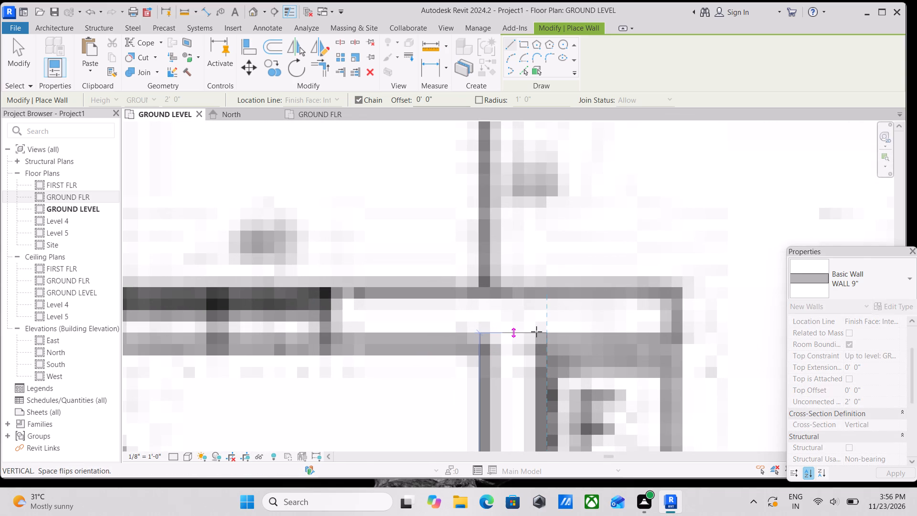
left_click(536, 347)
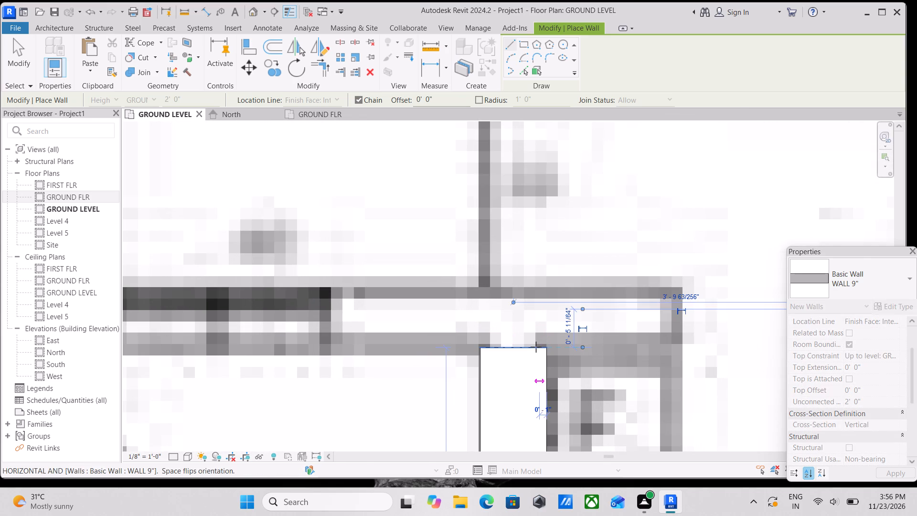
scroll(536, 347, "down", 4)
key("Escape")
scroll(536, 347, "down", 5)
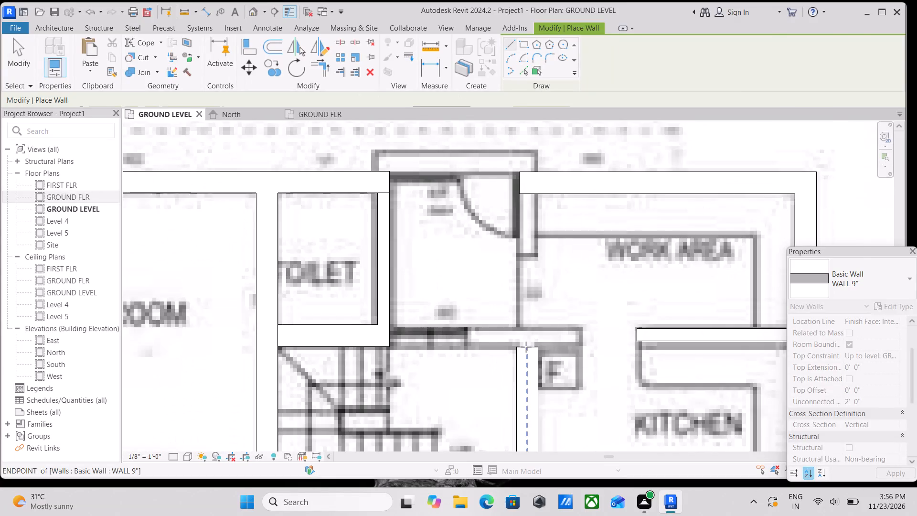
key("Escape")
Change the 5" wall between the work area and kitchen to type WALL 9".
left_click(636, 339)
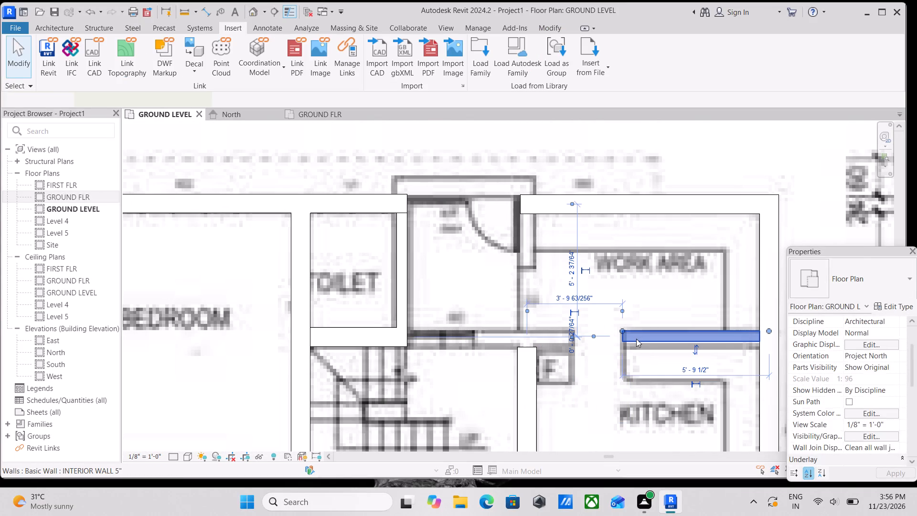
left_click(881, 284)
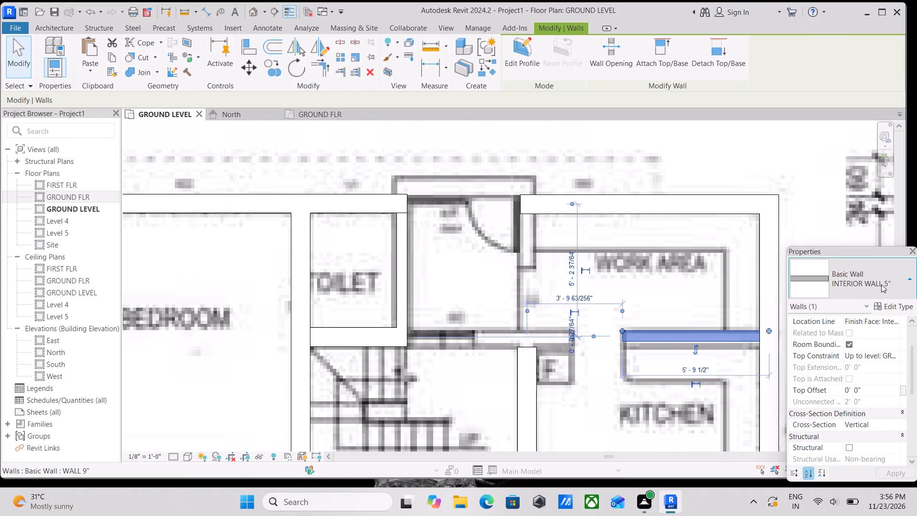
left_click(821, 106)
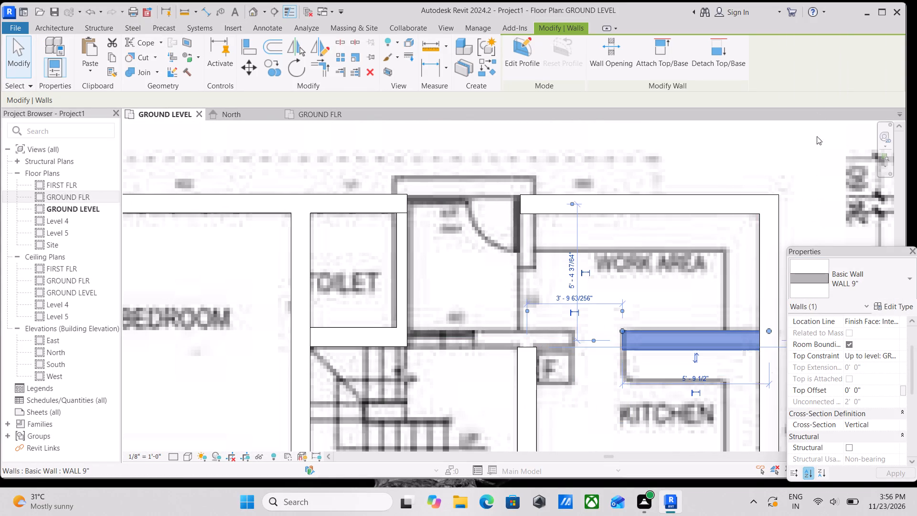
key("Escape")
Nudge the wall between the work area and kitchen 1" toward the work area to match the traced plan.
scroll(673, 338, "up", 1)
left_click(671, 336)
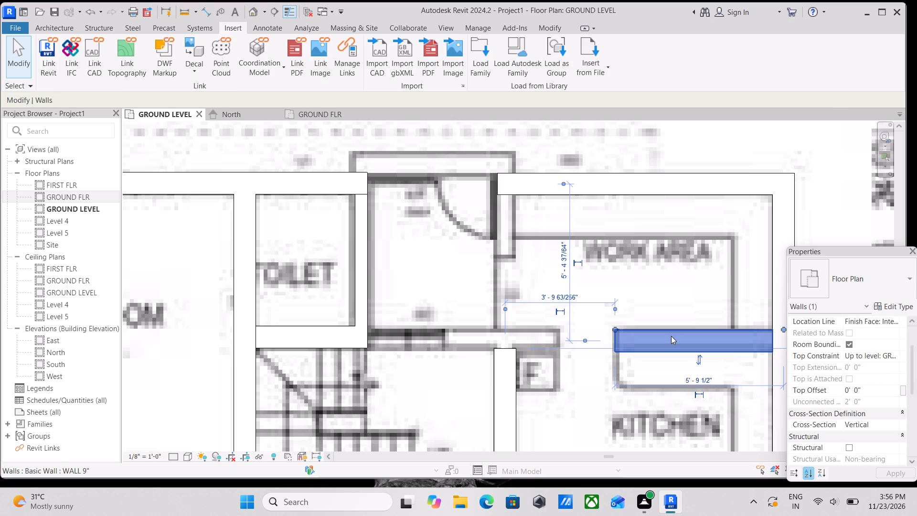
key("Up")
key("Up")
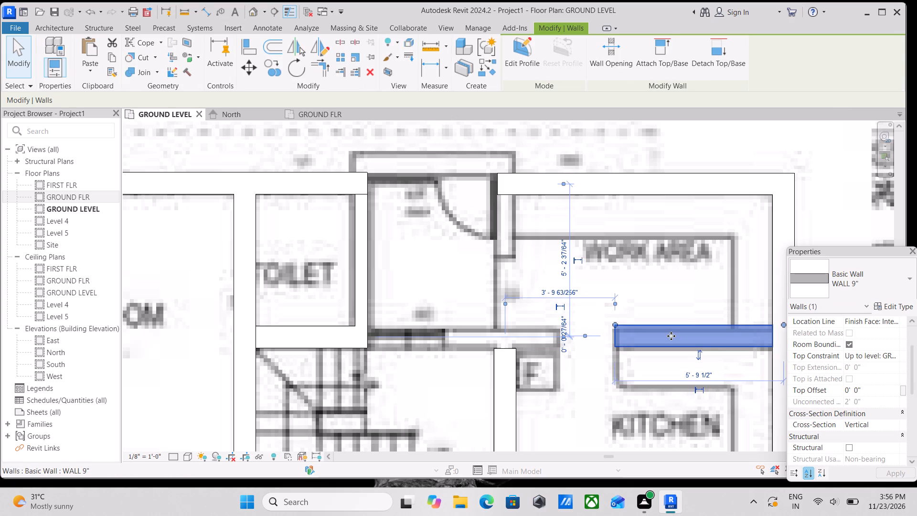
key("Down")
key("Escape")
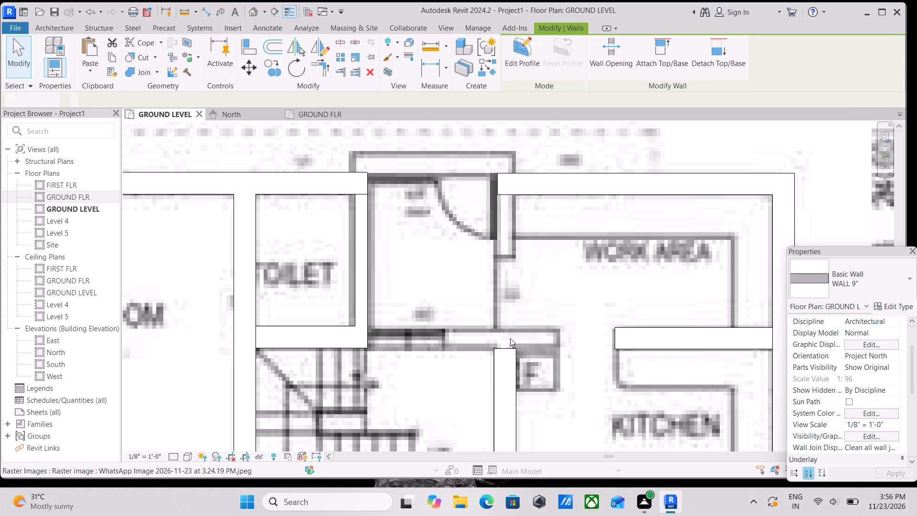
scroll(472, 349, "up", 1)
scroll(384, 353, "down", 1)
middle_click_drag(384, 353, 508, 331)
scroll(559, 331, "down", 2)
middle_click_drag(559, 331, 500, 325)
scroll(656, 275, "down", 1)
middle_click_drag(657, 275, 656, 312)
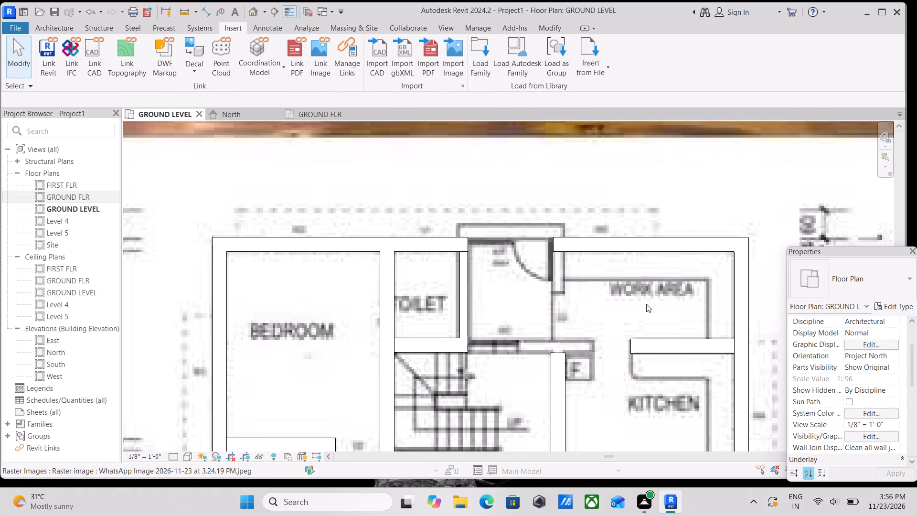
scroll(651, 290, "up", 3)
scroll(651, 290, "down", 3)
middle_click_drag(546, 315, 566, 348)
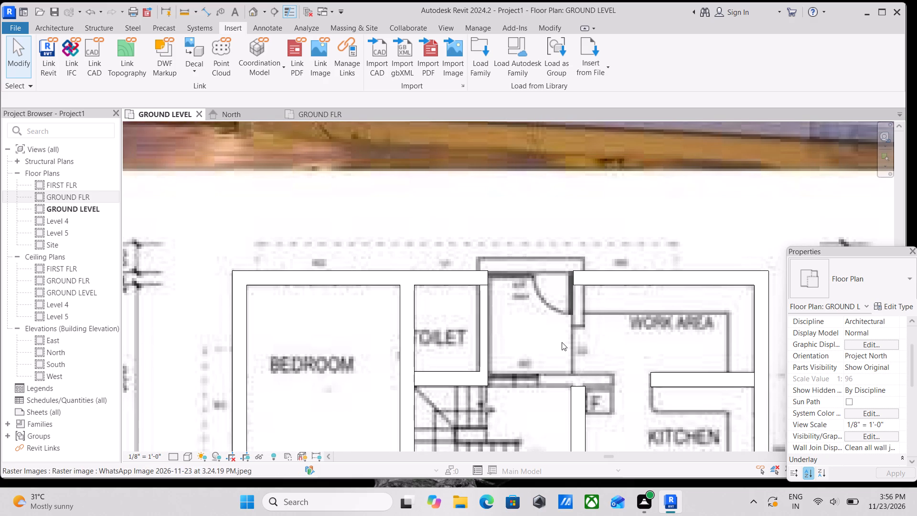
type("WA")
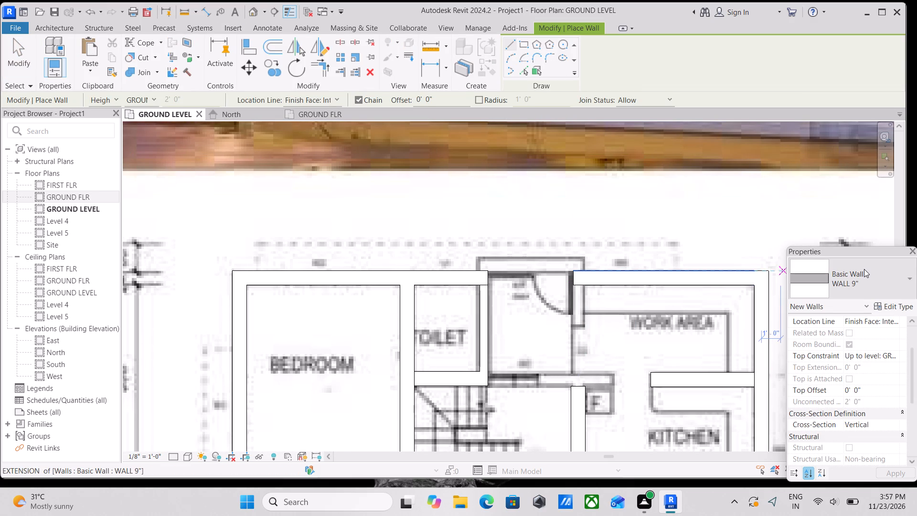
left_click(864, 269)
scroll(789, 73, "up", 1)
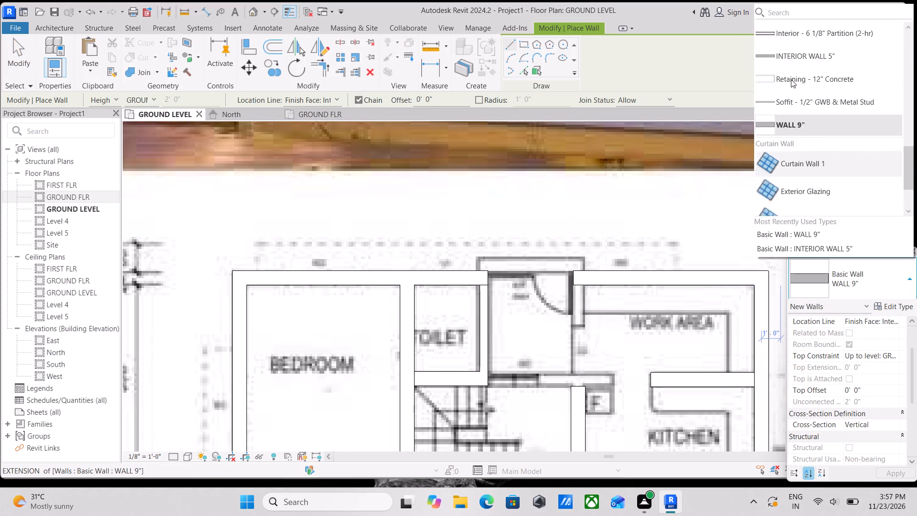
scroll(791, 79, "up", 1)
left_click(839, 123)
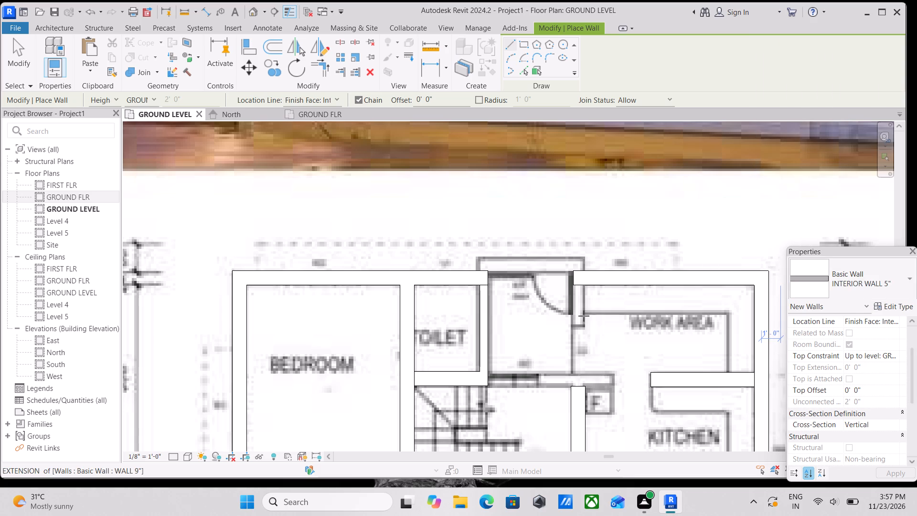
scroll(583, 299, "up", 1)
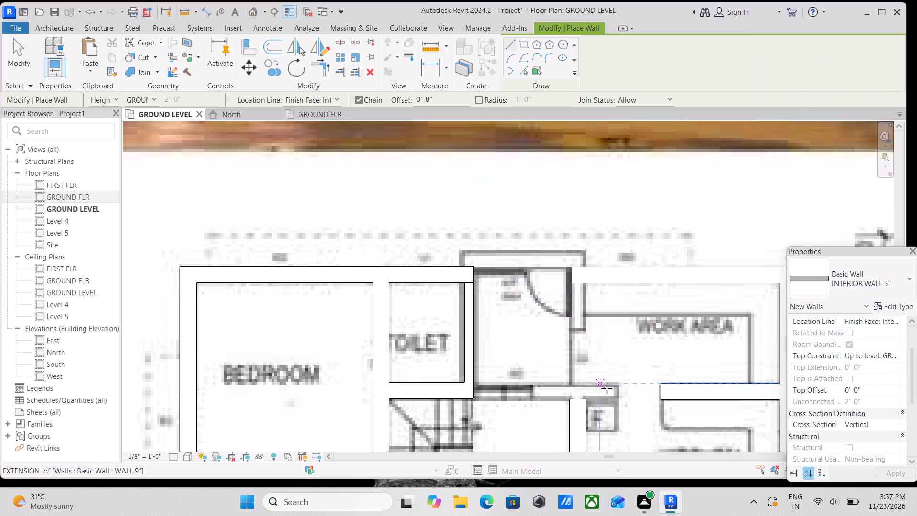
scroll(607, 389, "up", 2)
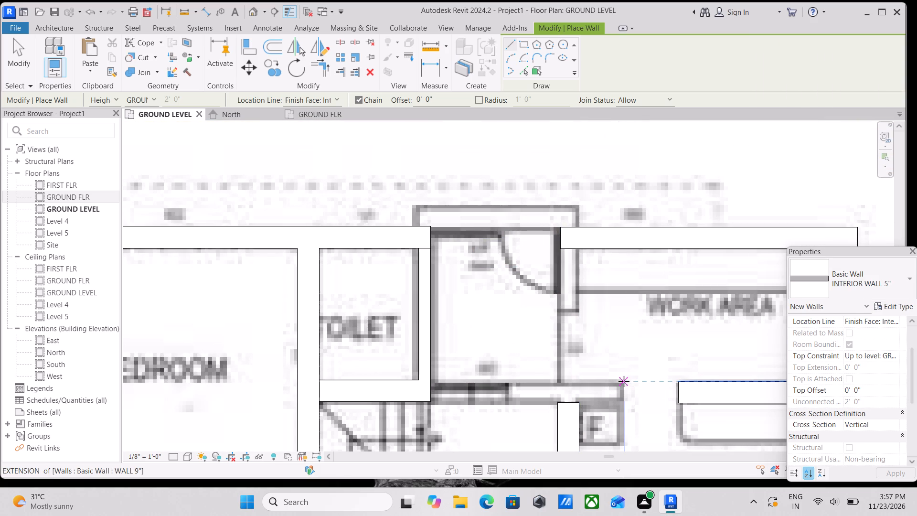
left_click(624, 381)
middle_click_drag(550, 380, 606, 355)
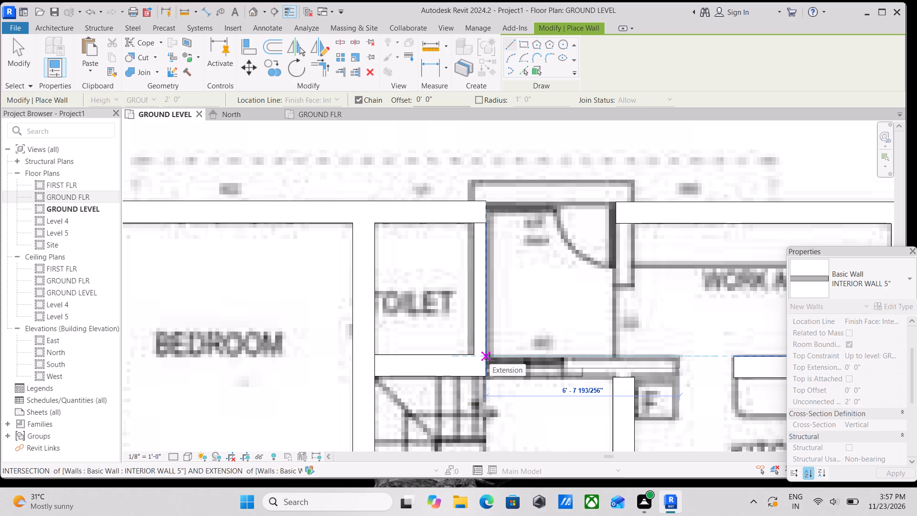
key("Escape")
Draw a WALL 9" about 6' 6 3/4" long from the cross wall's free end above the fridge to the upper toilet's corner.
left_click(896, 273)
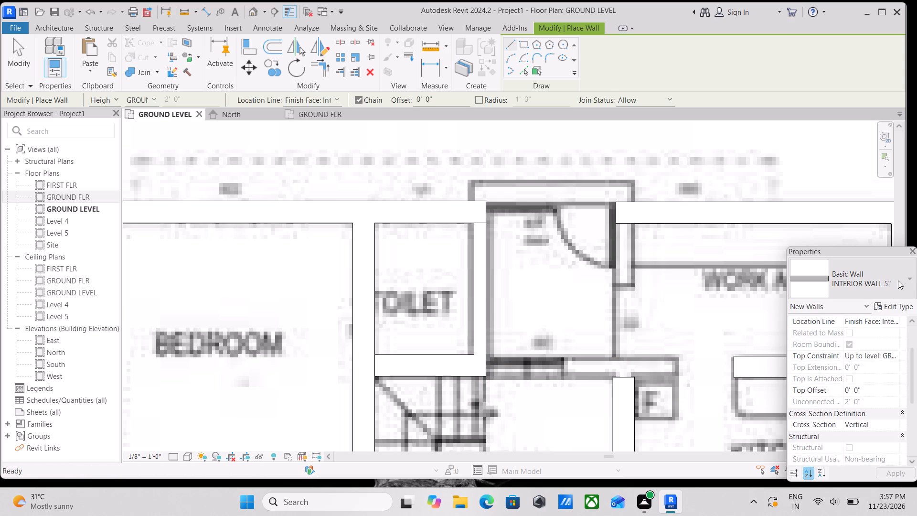
left_click(894, 280)
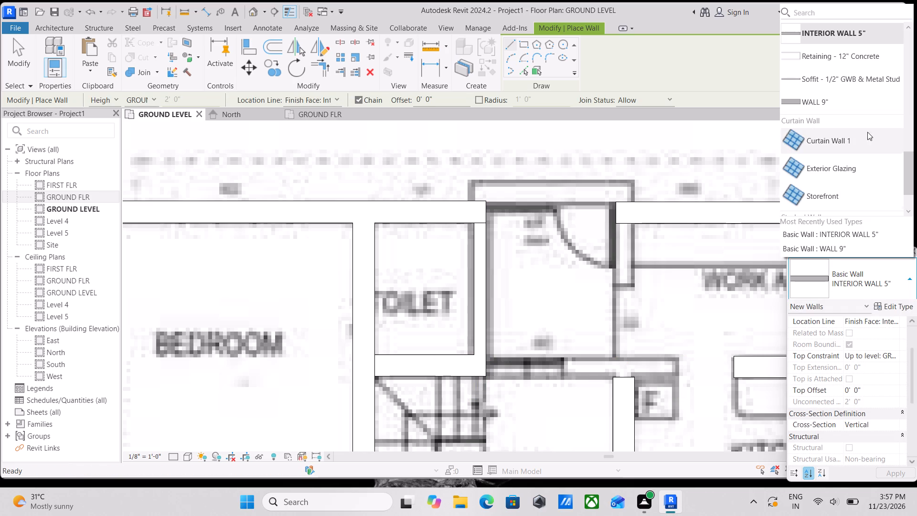
left_click(834, 99)
scroll(671, 373, "up", 2)
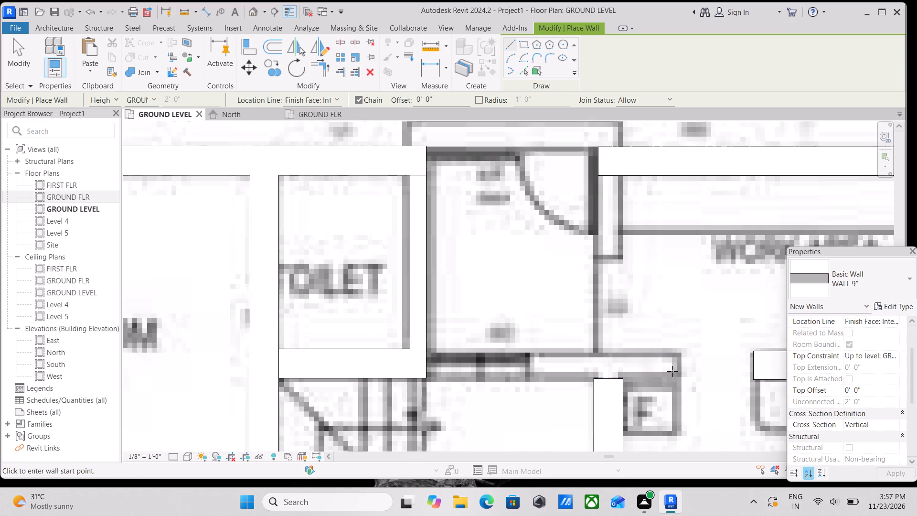
scroll(672, 371, "up", 1)
left_click(681, 349)
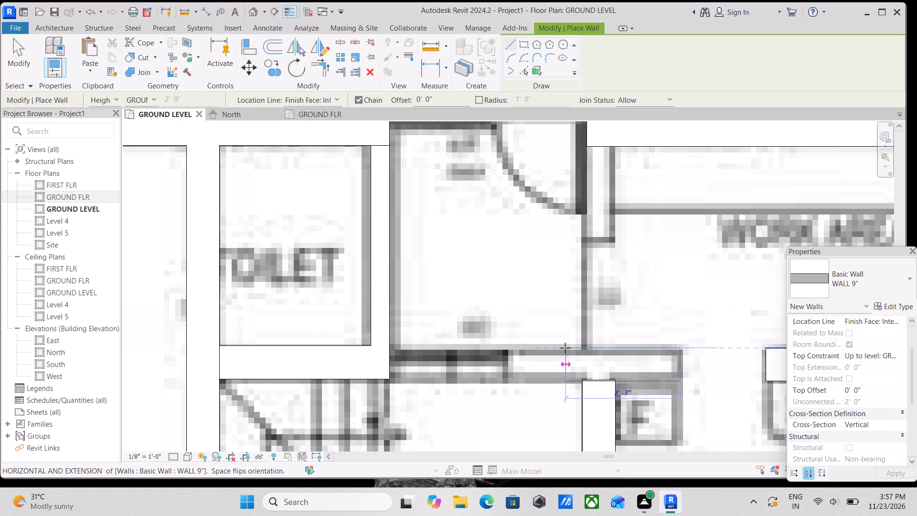
middle_click_drag(565, 348, 629, 330)
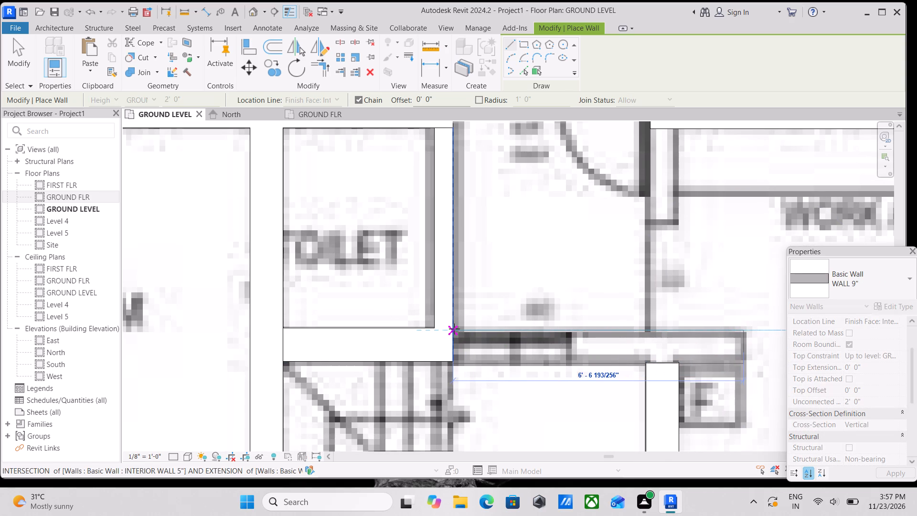
left_click(454, 329)
key("Escape")
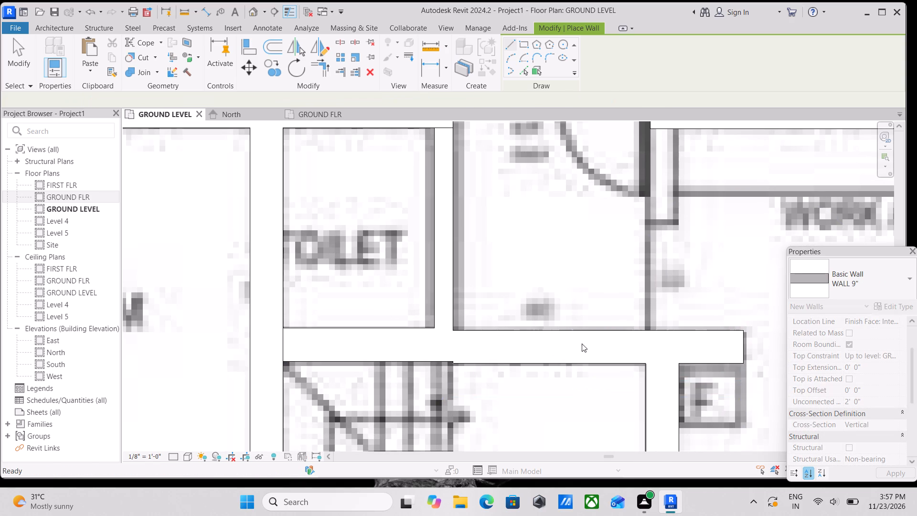
Draw a short WALL 9" about 2' 7 1/2" long from the upper exterior wall downward, between the entrance door and the work area.
scroll(646, 315, "down", 4)
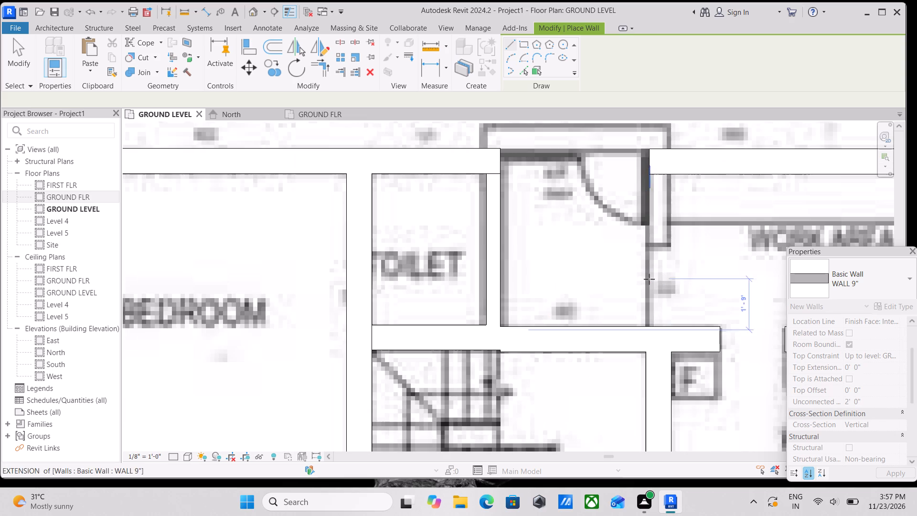
scroll(649, 279, "down", 1)
middle_click_drag(646, 281, 606, 340)
scroll(617, 260, "up", 4)
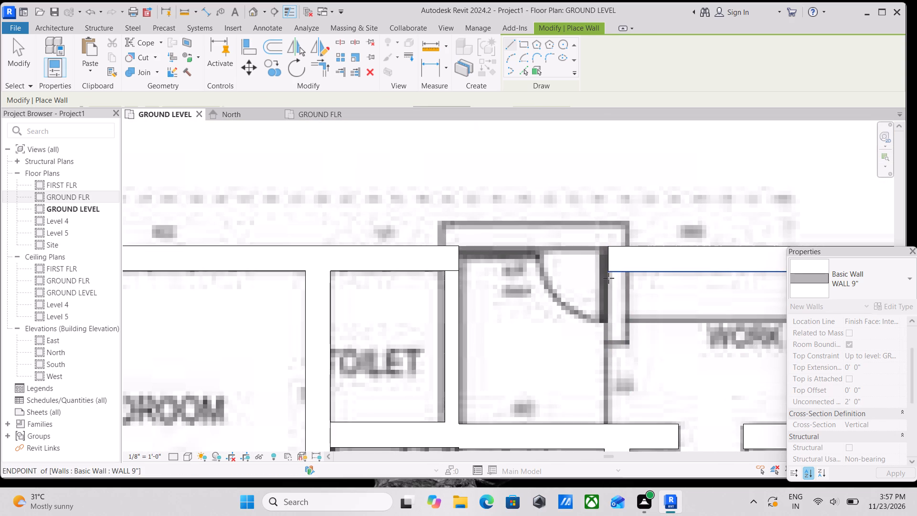
scroll(608, 278, "up", 1)
left_click(613, 270)
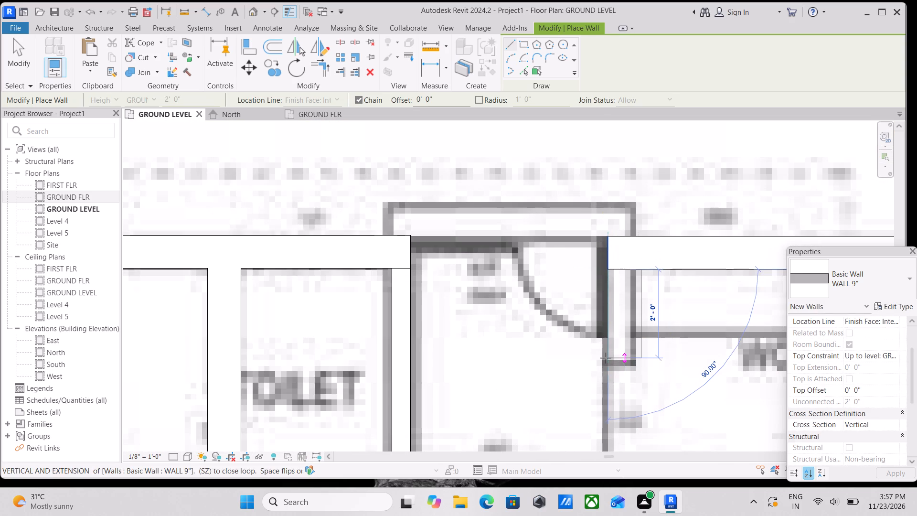
left_click(606, 368)
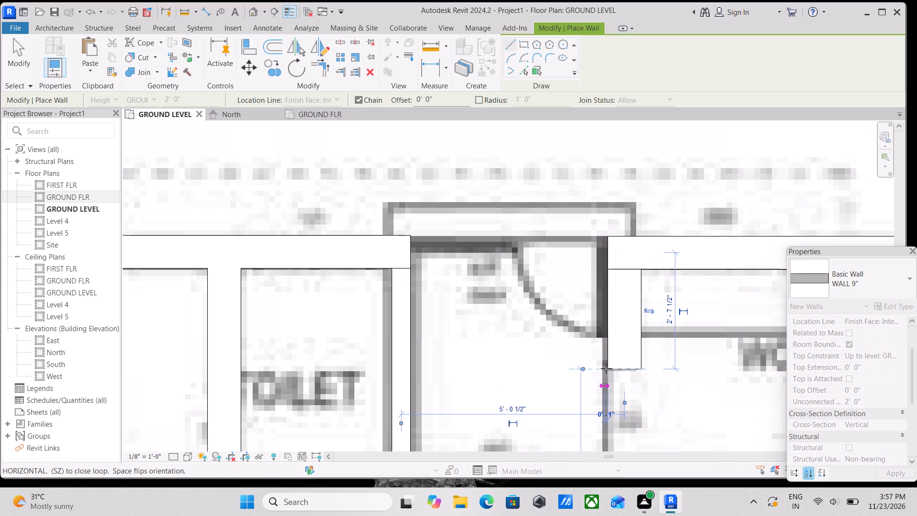
Examine the traced walls around the entrance, staircase, kitchen and dining area against the underlying plan image.
key("Escape")
key("Escape")
key("Escape")
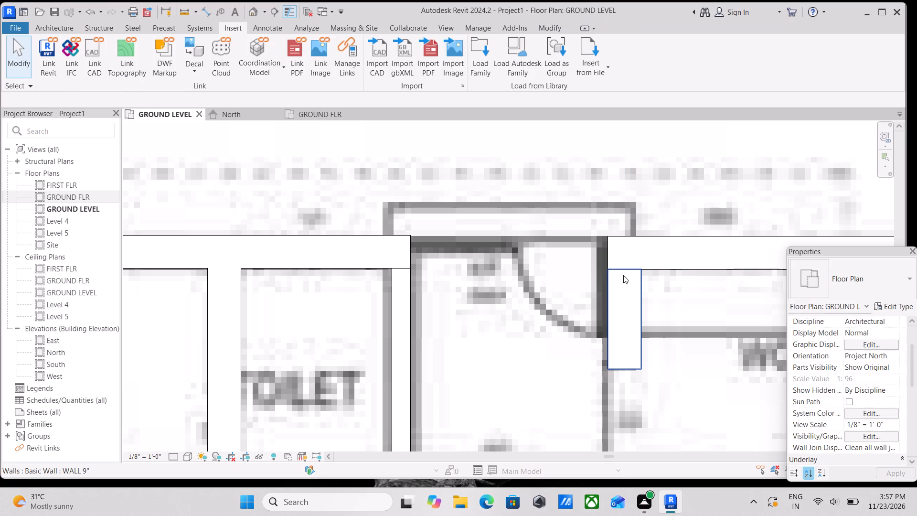
left_click(623, 275)
scroll(623, 274, "up", 2)
key("Escape")
scroll(645, 282, "down", 2)
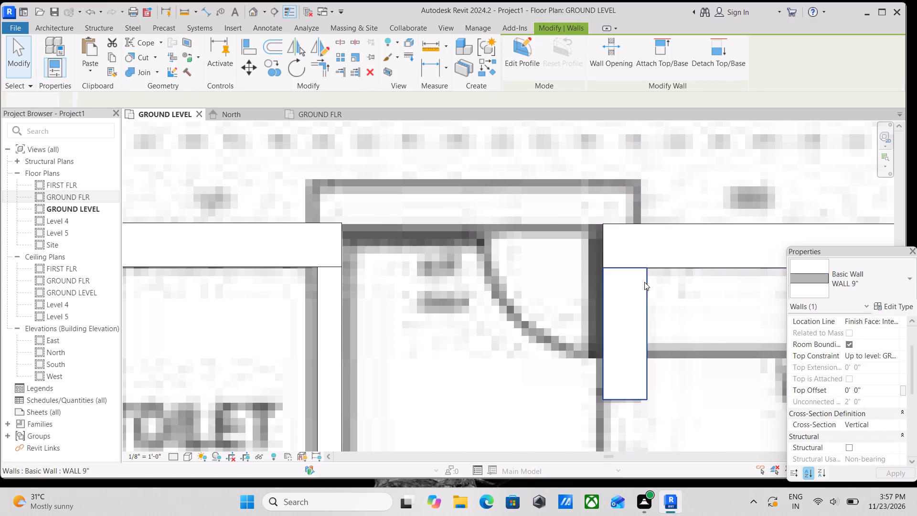
scroll(644, 282, "down", 2)
scroll(594, 300, "down", 7)
middle_click_drag(594, 300, 568, 196)
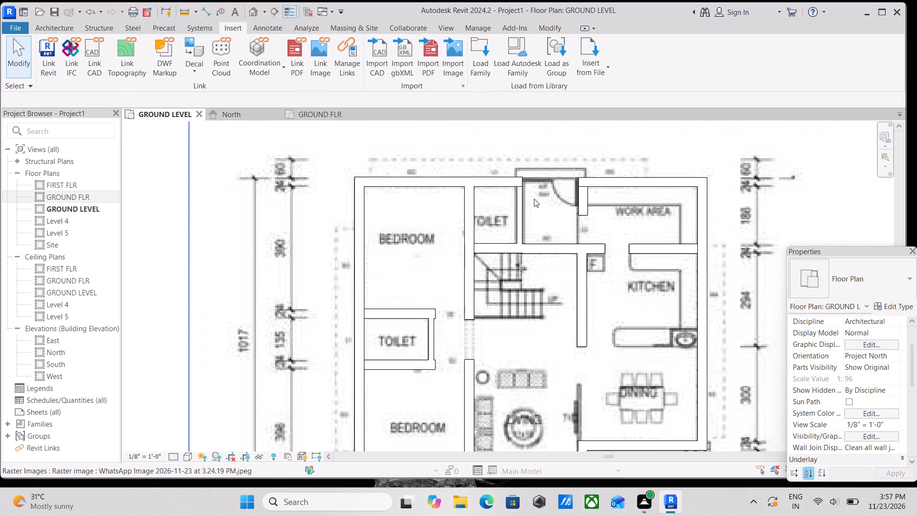
scroll(522, 260, "up", 2)
scroll(553, 241, "down", 1)
middle_click_drag(553, 241, 562, 188)
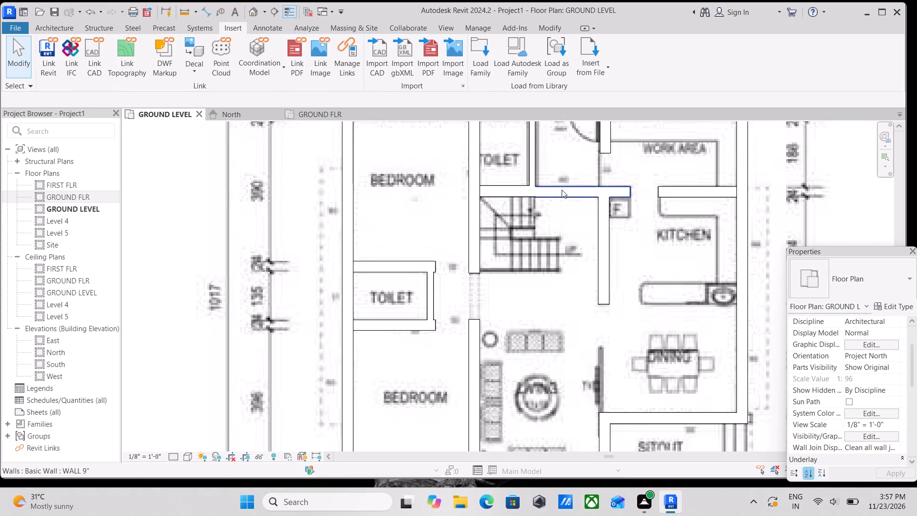
scroll(608, 312, "down", 2)
middle_click_drag(608, 312, 585, 281)
scroll(628, 269, "up", 2)
middle_click_drag(668, 246, 672, 278)
scroll(671, 314, "up", 2)
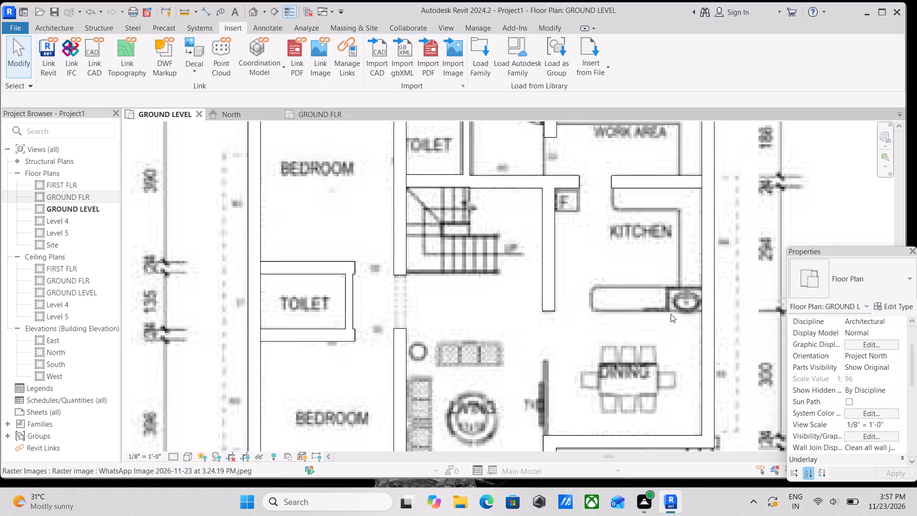
scroll(621, 279, "down", 2)
middle_click_drag(621, 279, 661, 385)
middle_click_drag(661, 373, 684, 259)
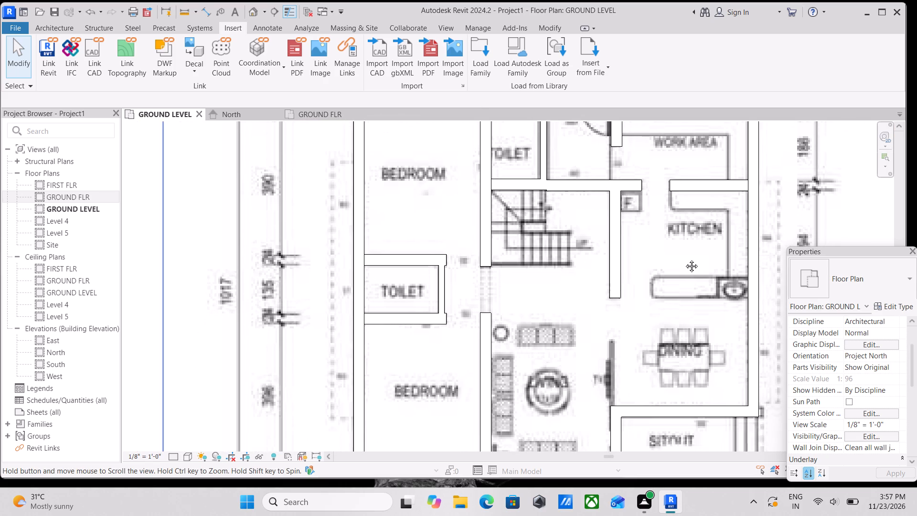
middle_click_drag(684, 259, 685, 253)
scroll(678, 258, "down", 1)
middle_click_drag(678, 258, 674, 345)
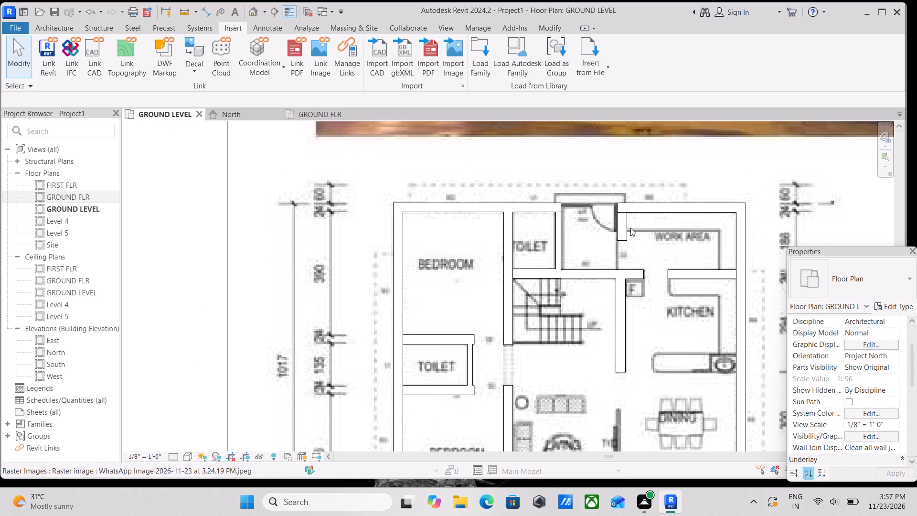
Try to join the short 9" wall beside the entrance door with the upper exterior wall using Join Geometry.
left_click(627, 213)
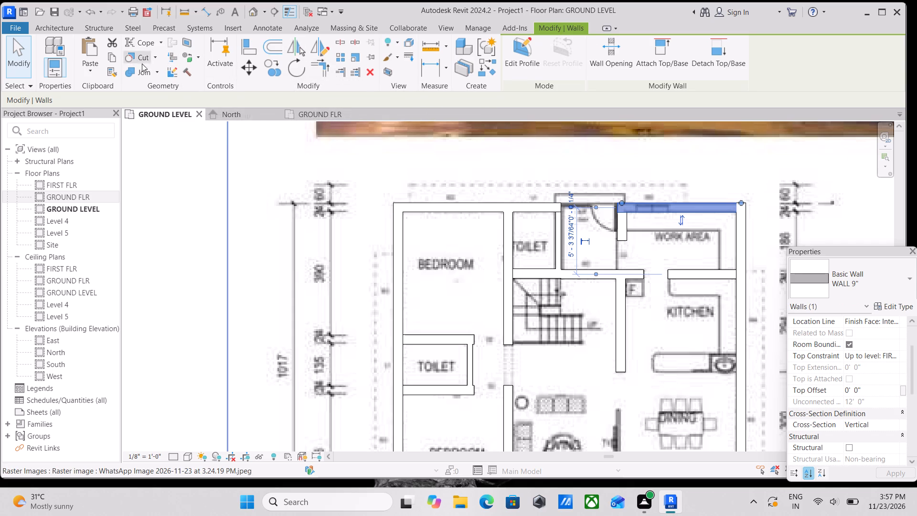
left_click(172, 40)
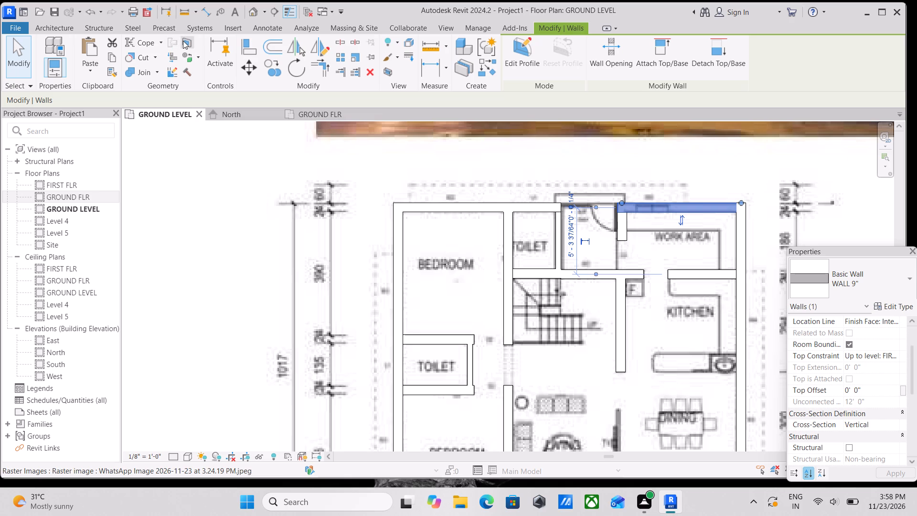
left_click(141, 70)
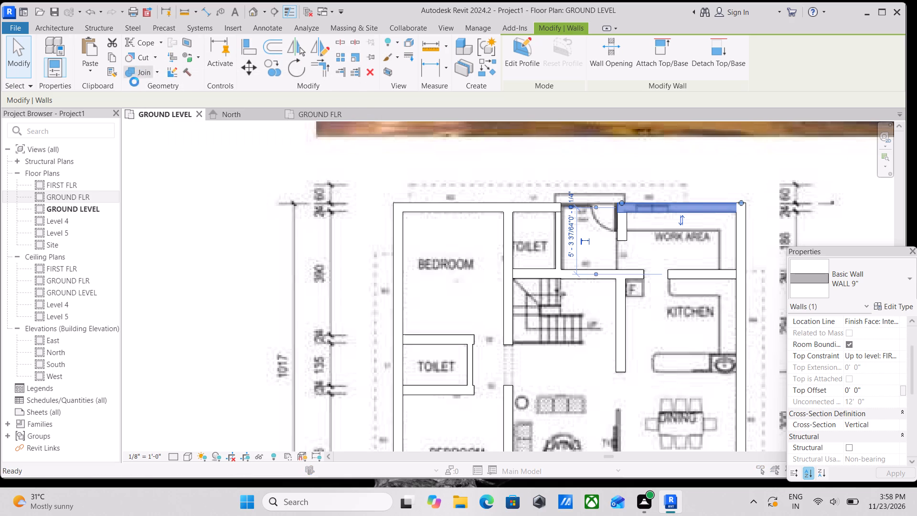
left_click(557, 149)
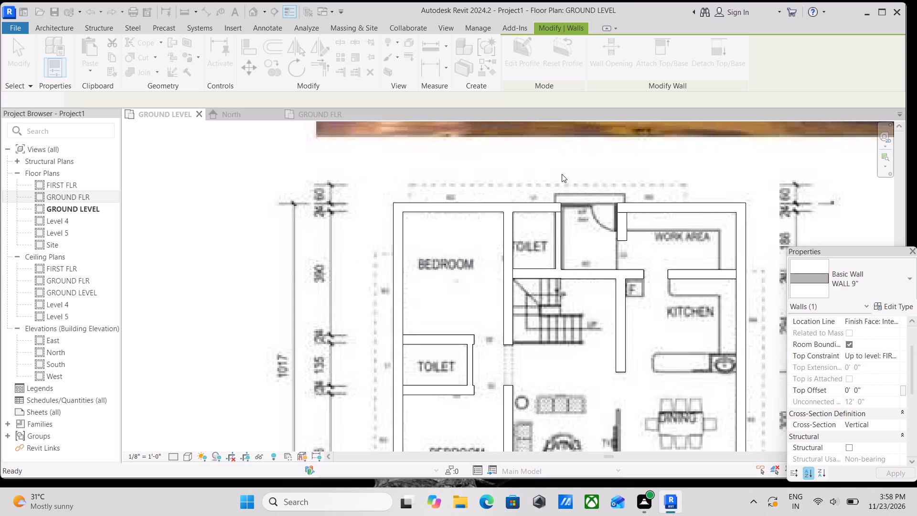
left_click(622, 221)
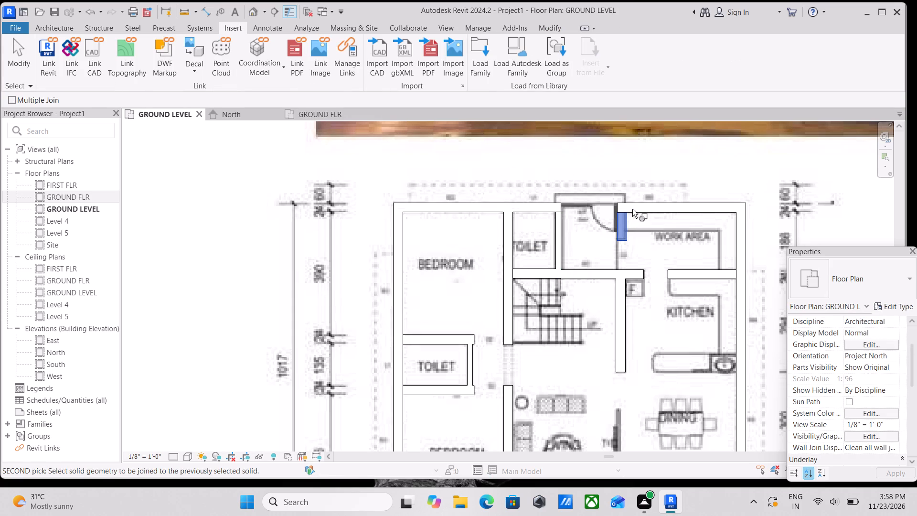
left_click(633, 206)
left_click(622, 220)
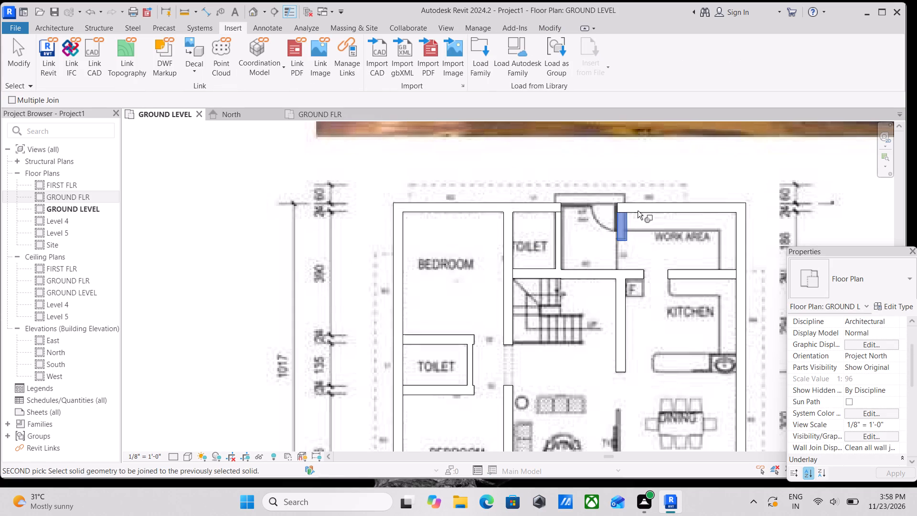
left_click(640, 205)
scroll(640, 205, "up", 6)
key("Escape")
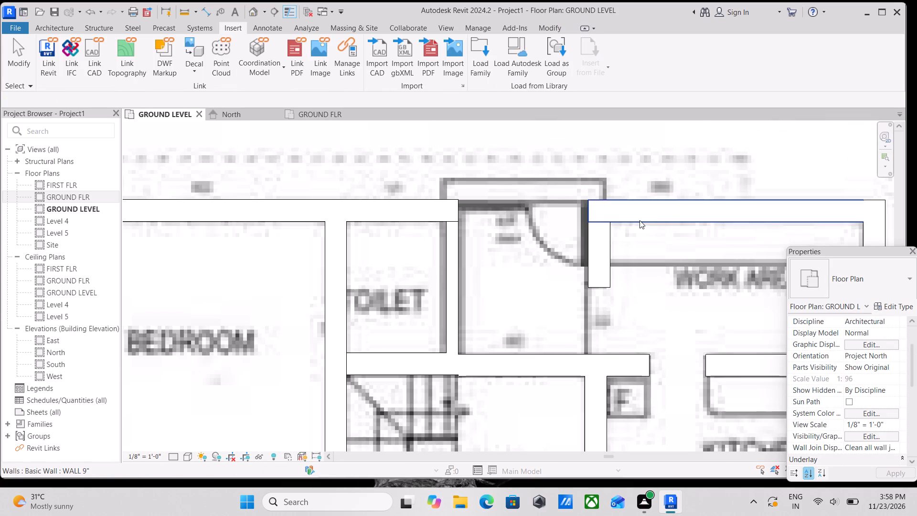
Repeat Join Geometry between the short 9" wall beside the entrance door and the upper exterior wall above the work area.
left_click(639, 219)
left_click(603, 250, "ctrl")
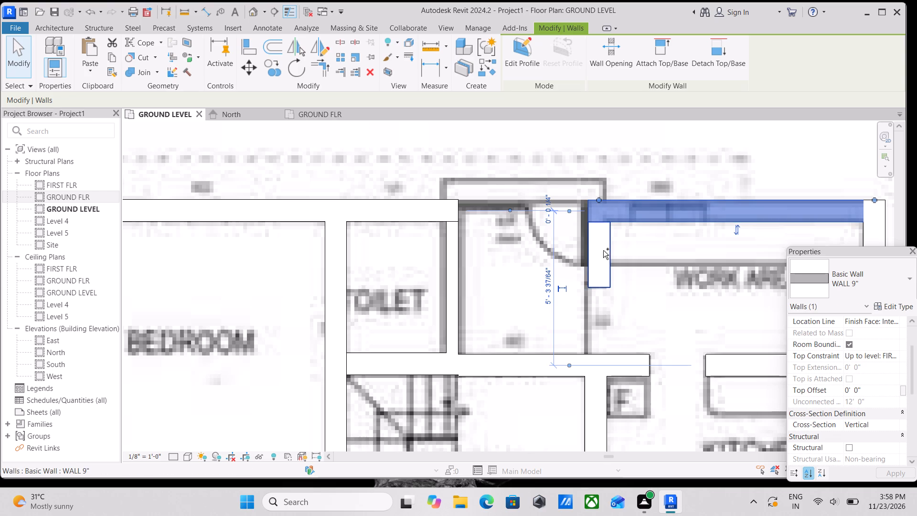
left_click(140, 66)
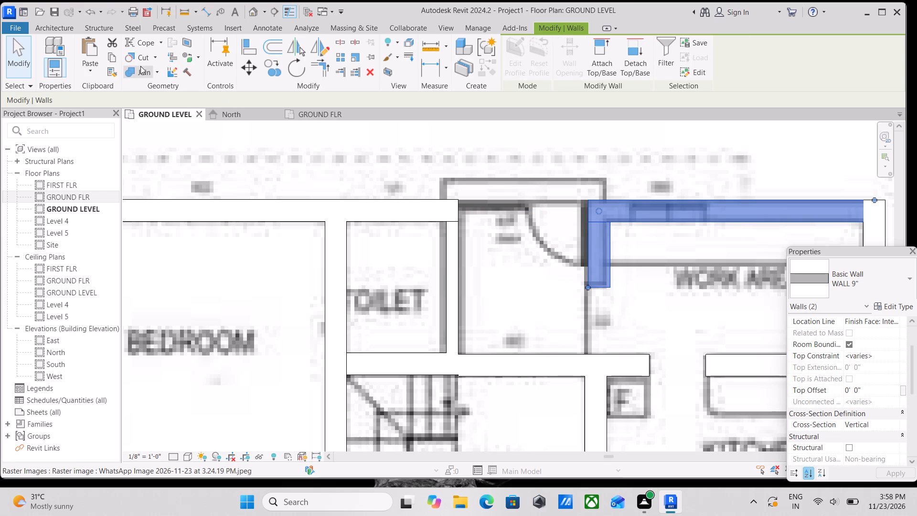
left_click(594, 237)
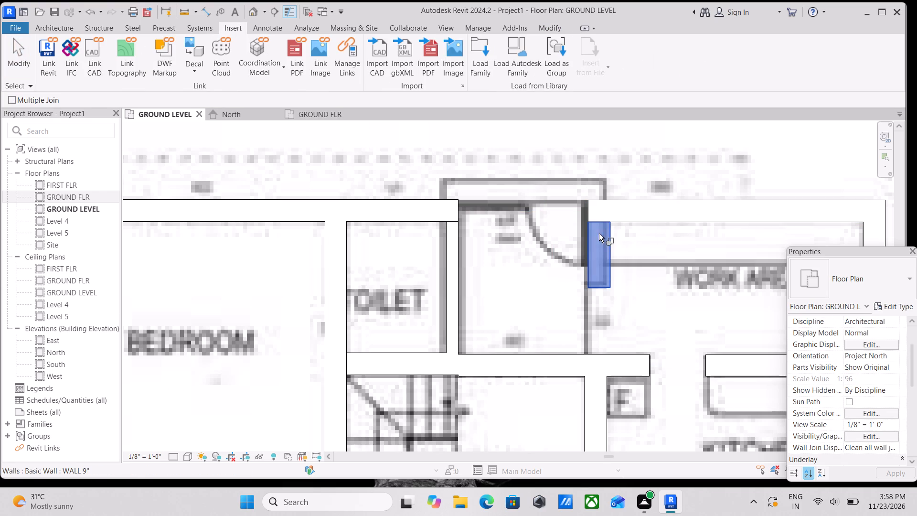
left_click(614, 214)
key("Escape")
key("Escape")
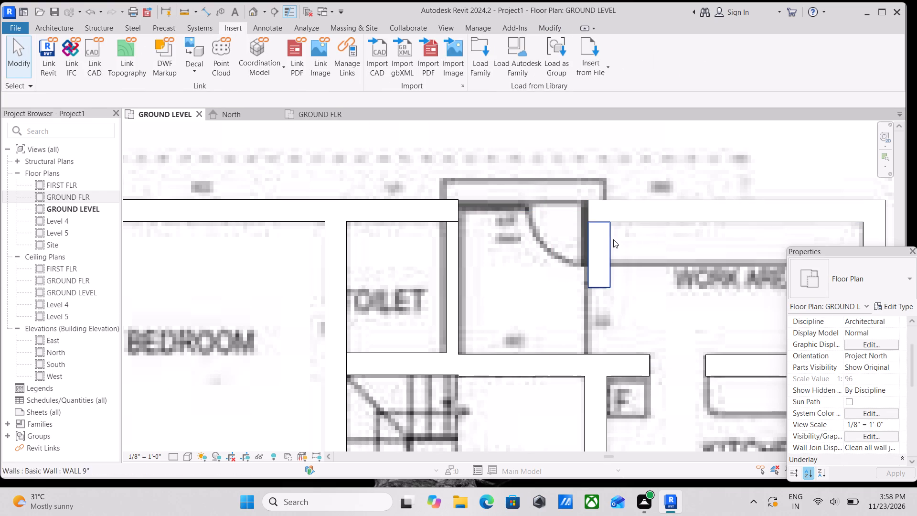
key("Escape")
Review the traced walls across the whole ground plan, including bedrooms, toilets, living, kitchen and sitout, for missing parts.
scroll(612, 284, "down", 3)
middle_click_drag(612, 284, 556, 240)
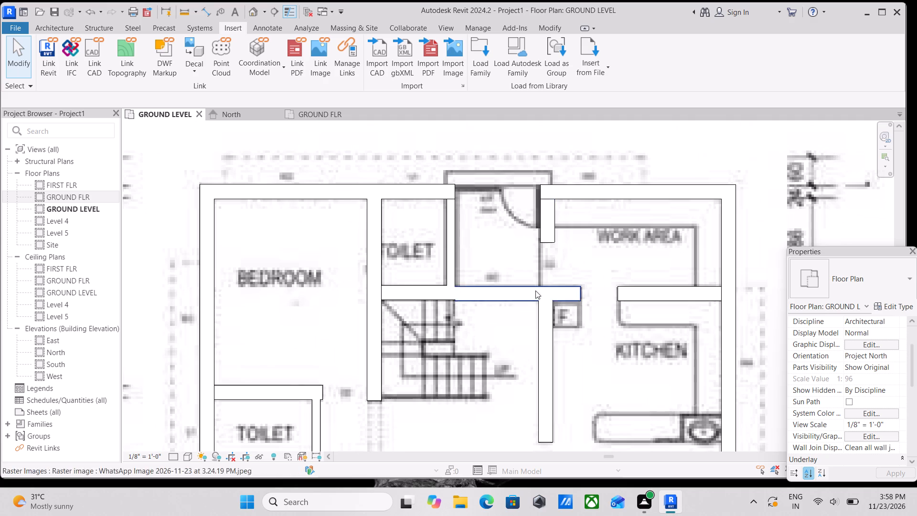
scroll(535, 290, "down", 1)
middle_click_drag(535, 290, 583, 290)
middle_click_drag(512, 294, 572, 304)
scroll(555, 281, "down", 2)
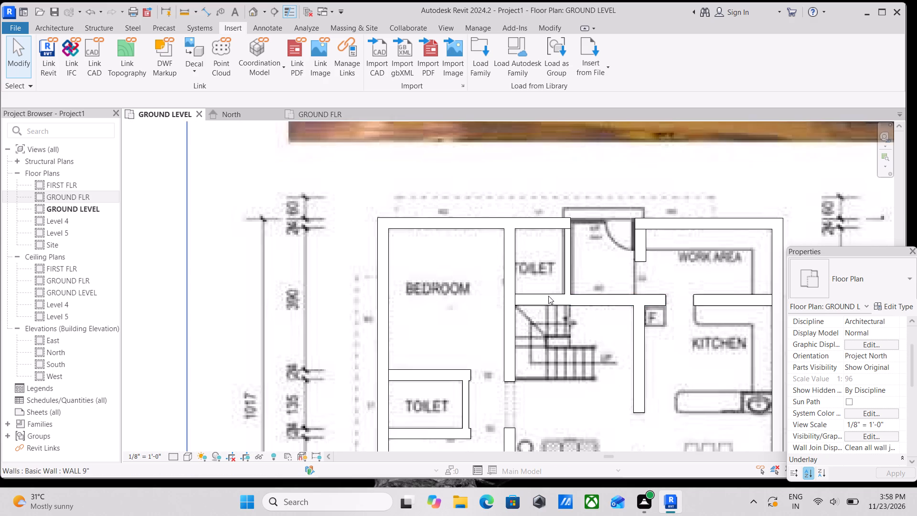
scroll(560, 325, "down", 1)
middle_click_drag(560, 325, 554, 252)
scroll(471, 332, "up", 2)
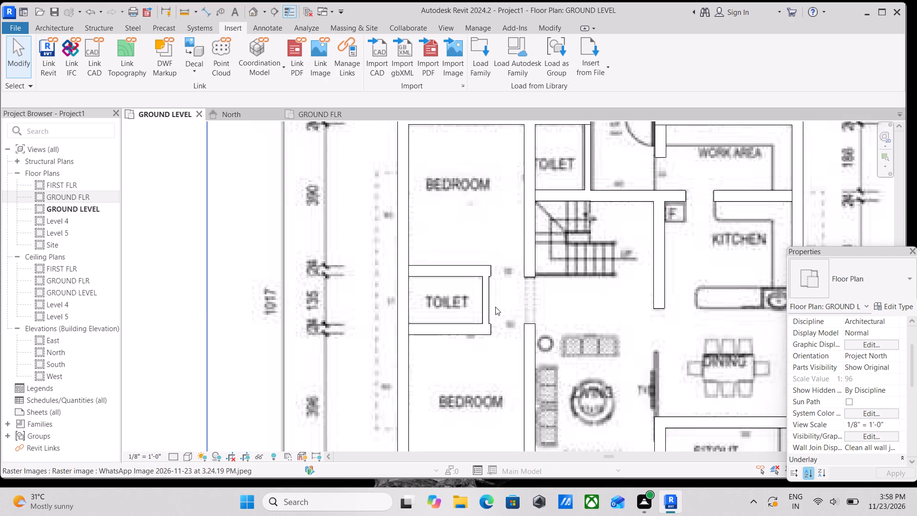
scroll(515, 333, "down", 2)
middle_click_drag(515, 333, 555, 238)
middle_click_drag(618, 302, 511, 301)
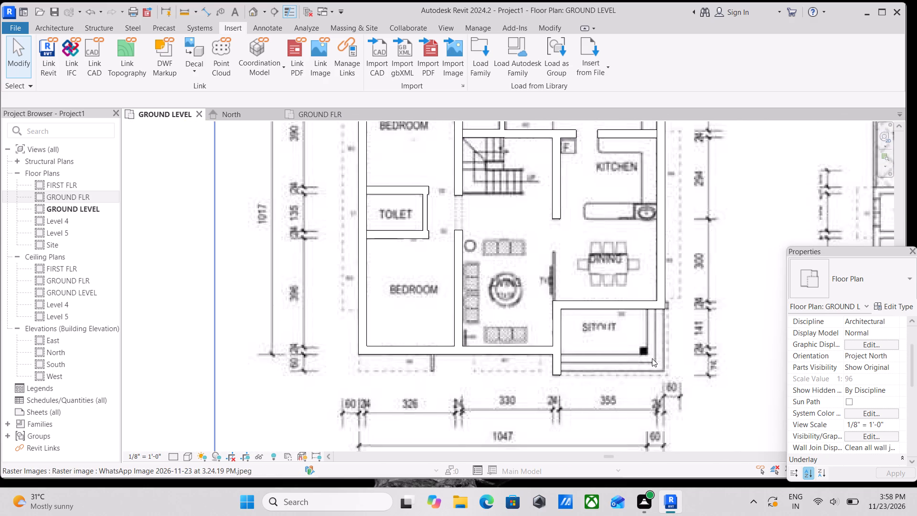
scroll(652, 358, "up", 6)
scroll(648, 338, "down", 4)
scroll(608, 345, "down", 2)
middle_click_drag(607, 345, 633, 388)
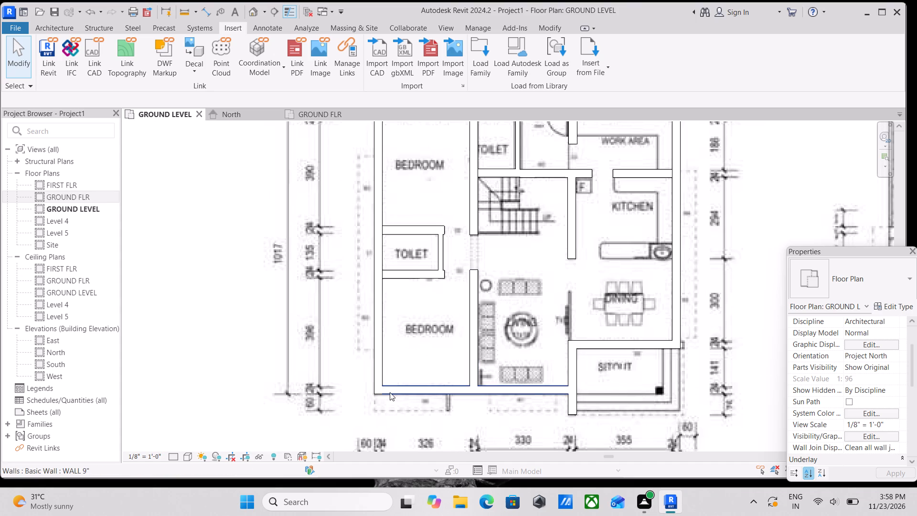
scroll(674, 383, "down", 2)
scroll(674, 383, "up", 2)
scroll(518, 358, "down", 1)
middle_click_drag(518, 357, 563, 433)
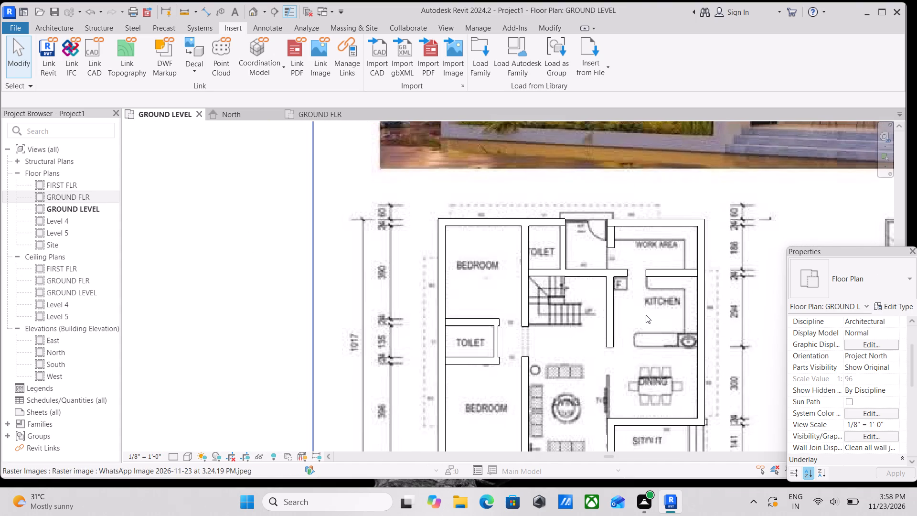
scroll(646, 314, "down", 2)
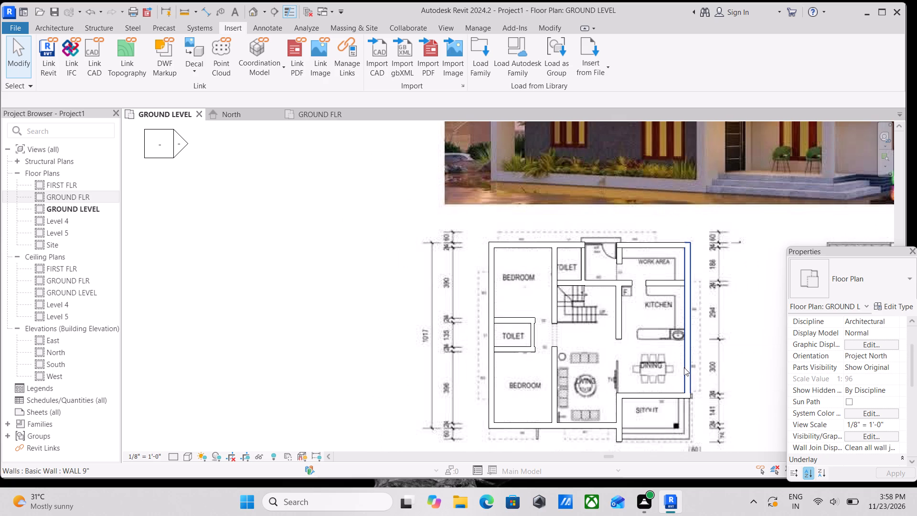
scroll(578, 338, "up", 3)
middle_click_drag(553, 310, 516, 342)
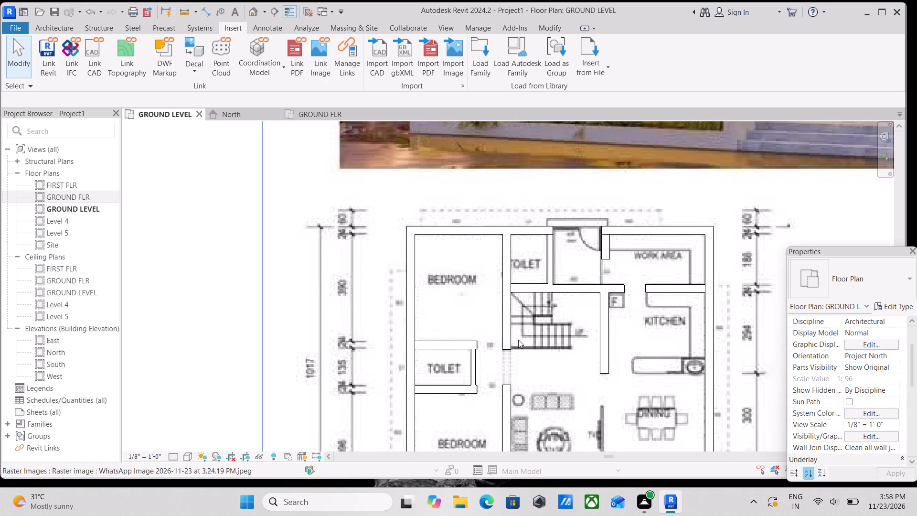
Examine the plan image around the entrance door between the upper toilet and the work area for untraced wall parts.
scroll(578, 269, "up", 3)
middle_click_drag(561, 240, 569, 335)
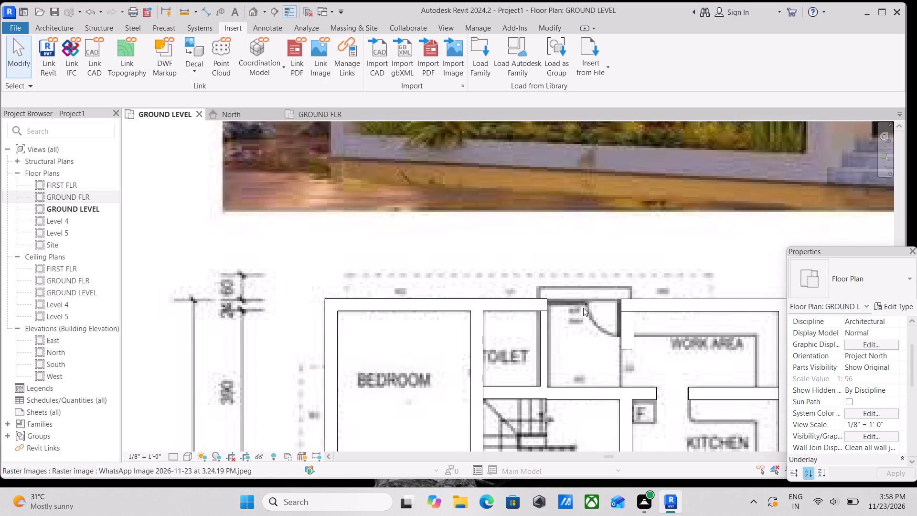
scroll(595, 289, "up", 2)
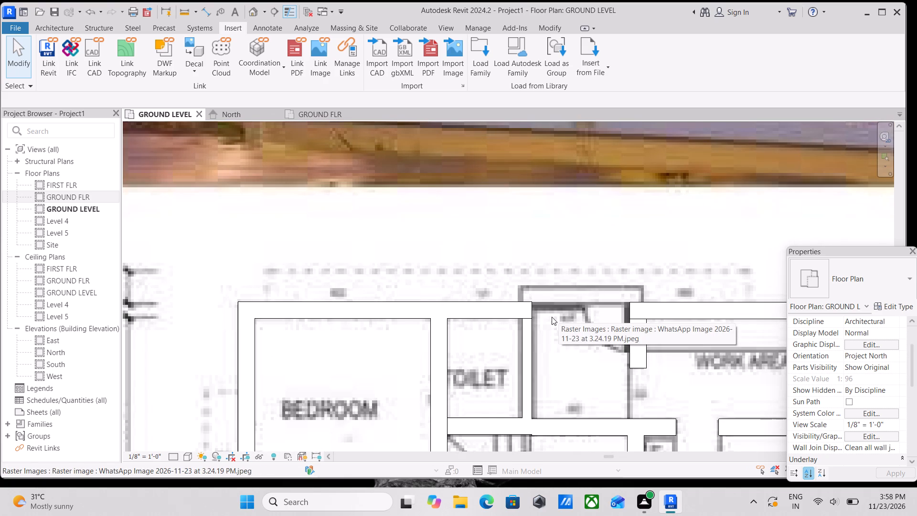
scroll(552, 314, "down", 1)
middle_click_drag(552, 313, 533, 312)
scroll(533, 312, "up", 2)
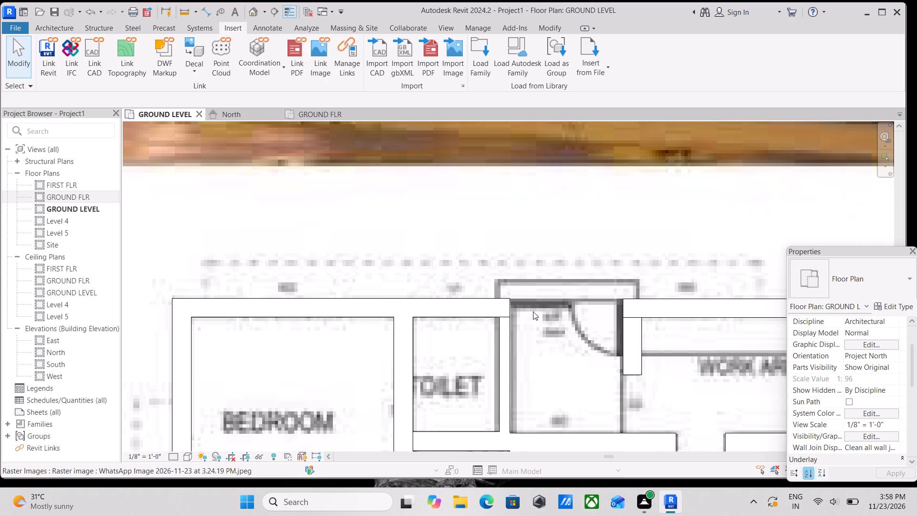
middle_click_drag(533, 312, 519, 311)
scroll(519, 311, "down", 1)
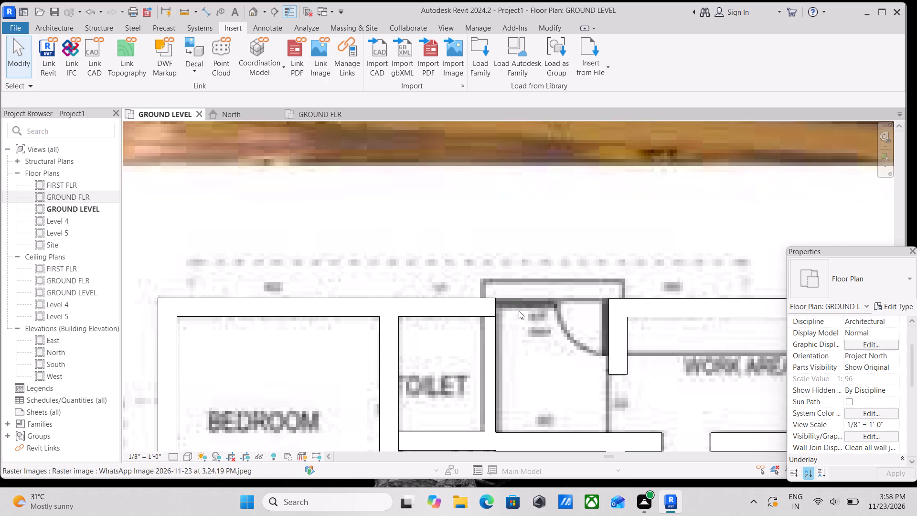
scroll(519, 311, "down", 1)
middle_click_drag(525, 340, 547, 326)
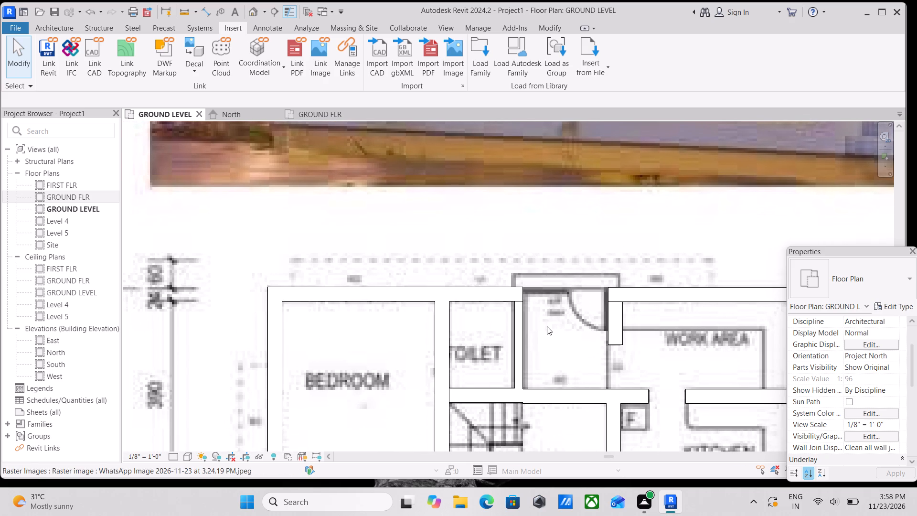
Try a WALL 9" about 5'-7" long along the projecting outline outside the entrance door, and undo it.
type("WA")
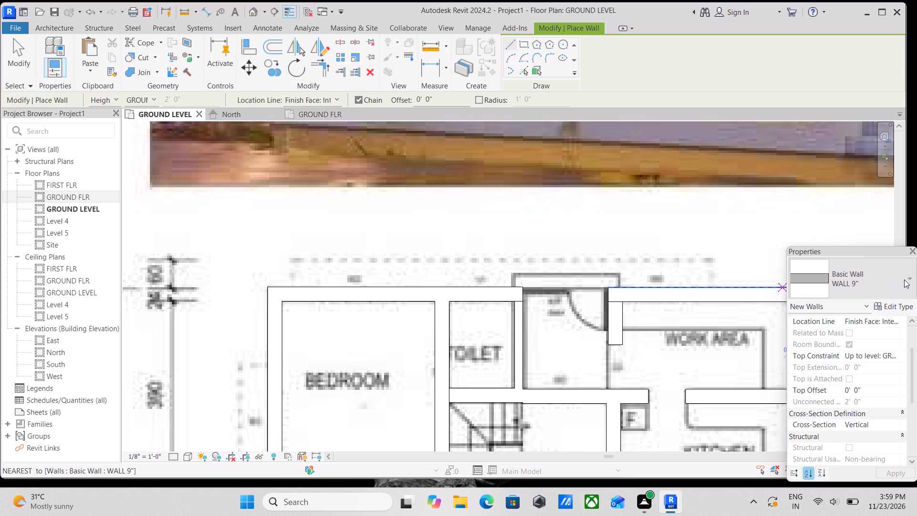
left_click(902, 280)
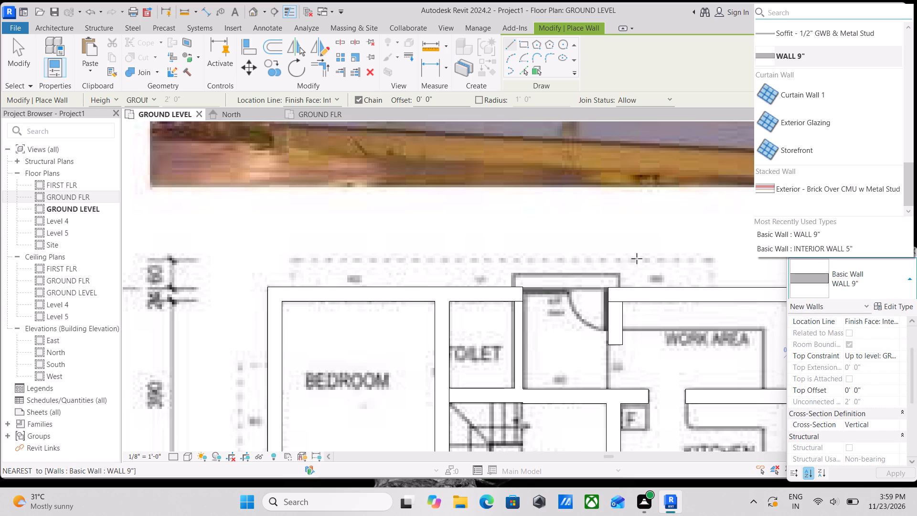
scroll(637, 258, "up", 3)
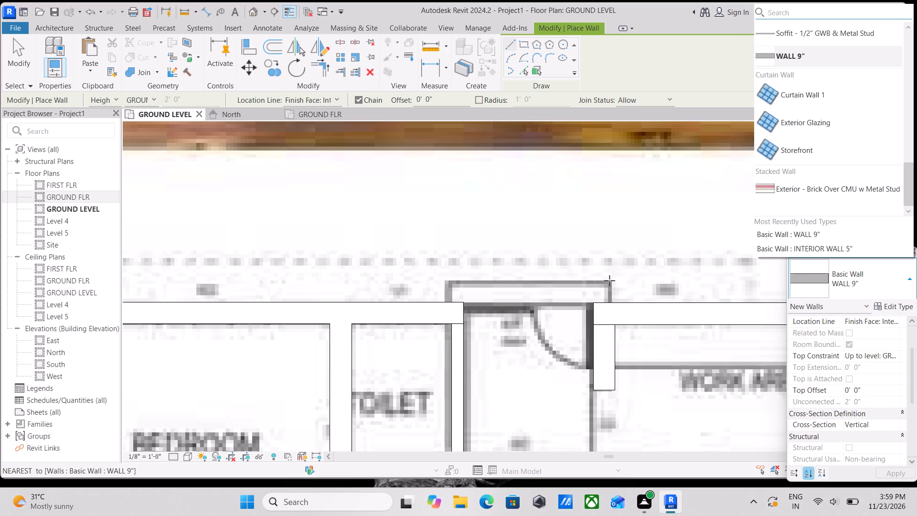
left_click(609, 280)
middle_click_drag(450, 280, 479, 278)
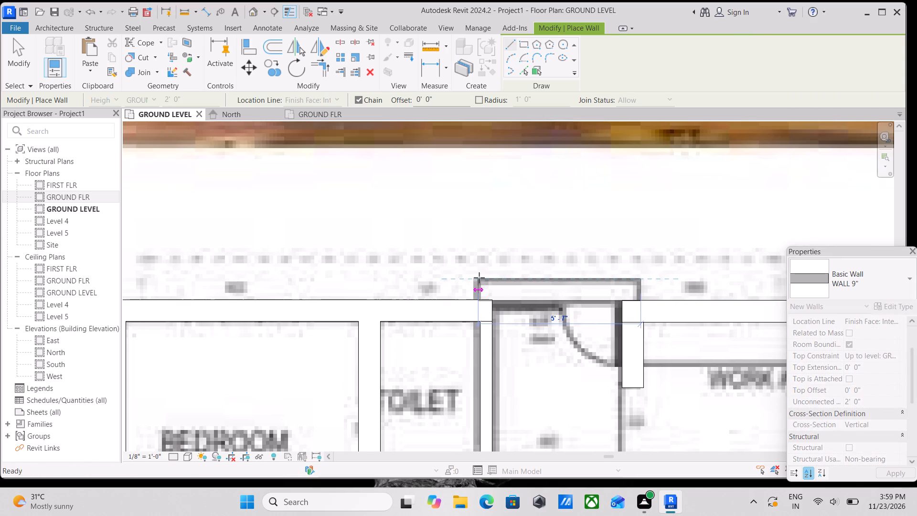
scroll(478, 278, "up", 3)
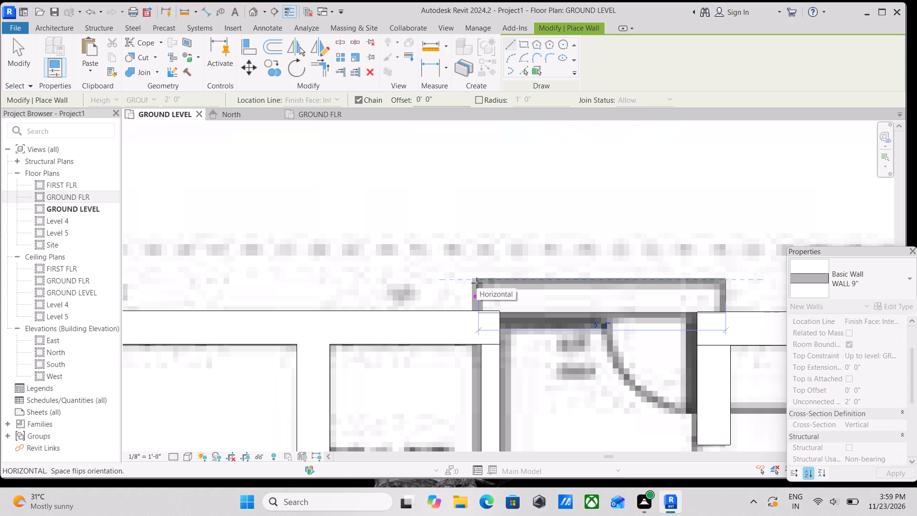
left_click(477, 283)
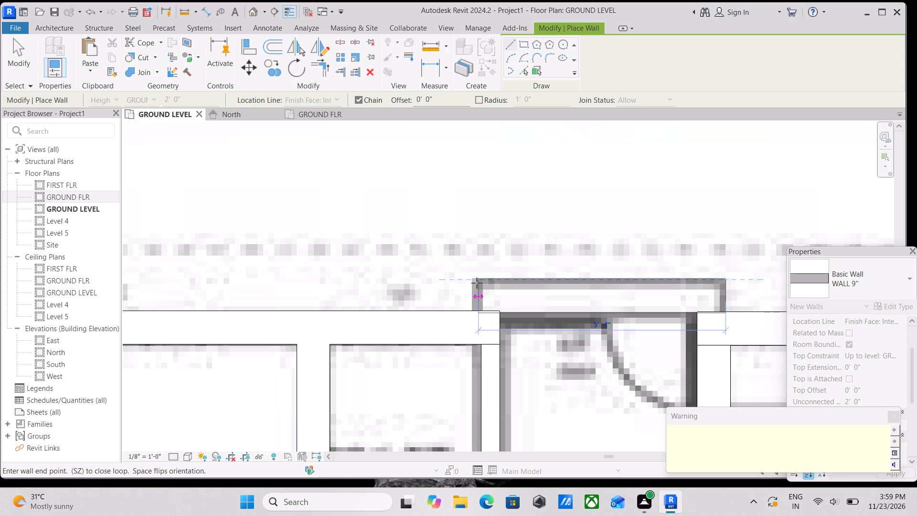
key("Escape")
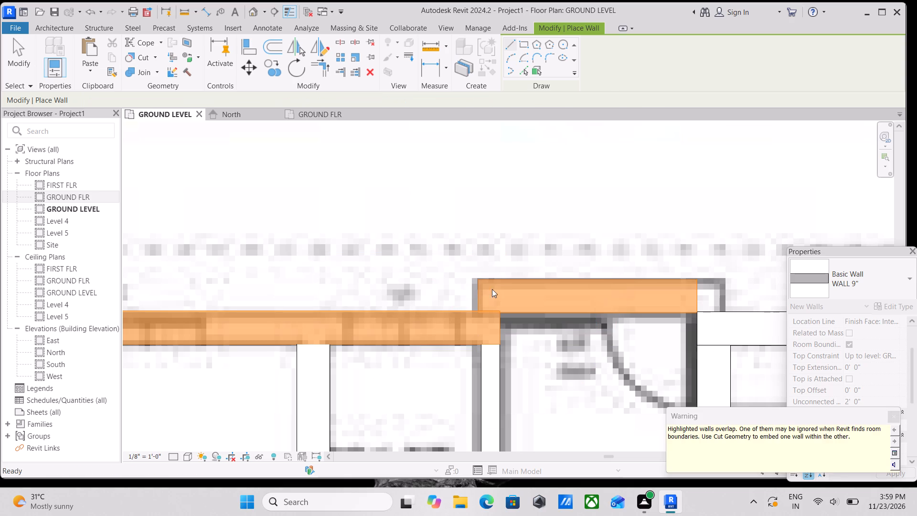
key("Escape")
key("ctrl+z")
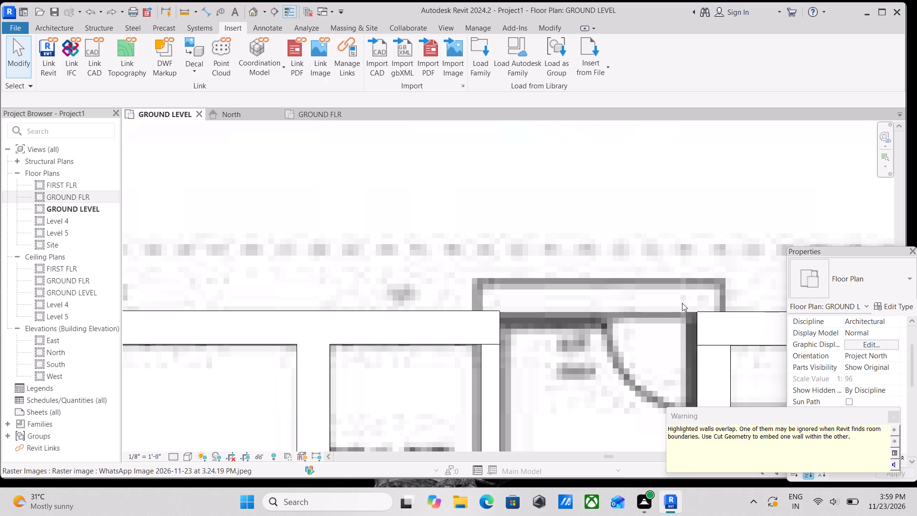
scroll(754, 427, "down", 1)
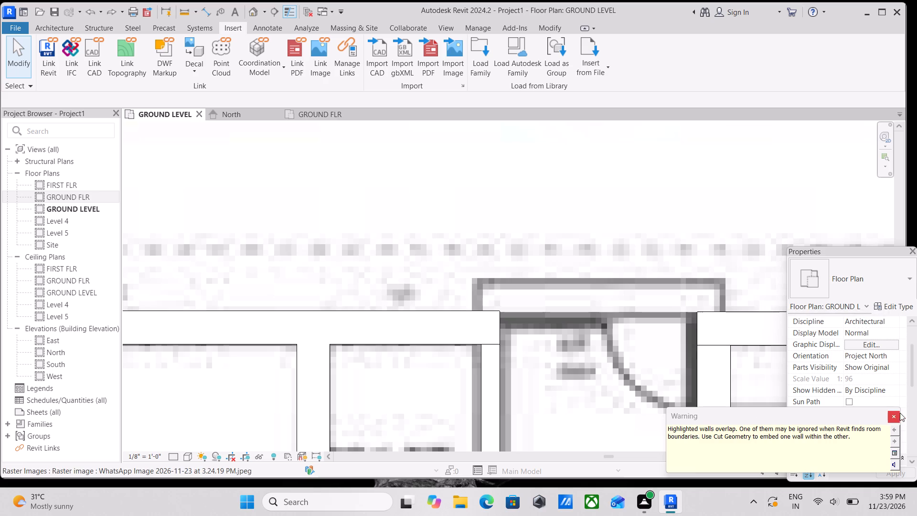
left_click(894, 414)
Review the traced walls from the entrance through the bedrooms, living, dining and sitout against the plan image.
scroll(490, 288, "down", 2)
middle_click_drag(490, 288, 490, 295)
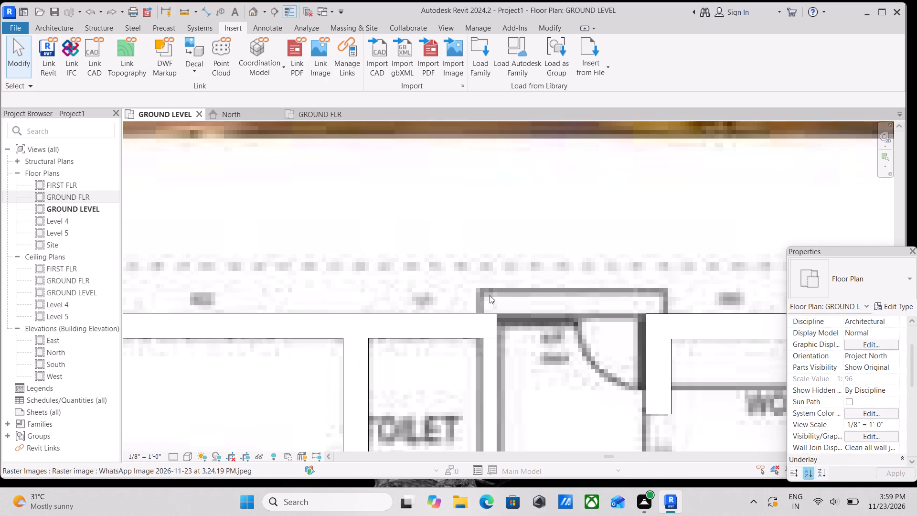
scroll(490, 295, "down", 4)
middle_click_drag(501, 338, 535, 264)
scroll(466, 342, "down", 1)
middle_click_drag(466, 342, 480, 281)
scroll(478, 288, "down", 1)
scroll(501, 345, "down", 1)
middle_click_drag(501, 345, 533, 292)
scroll(533, 292, "down", 1)
middle_click_drag(561, 378, 580, 306)
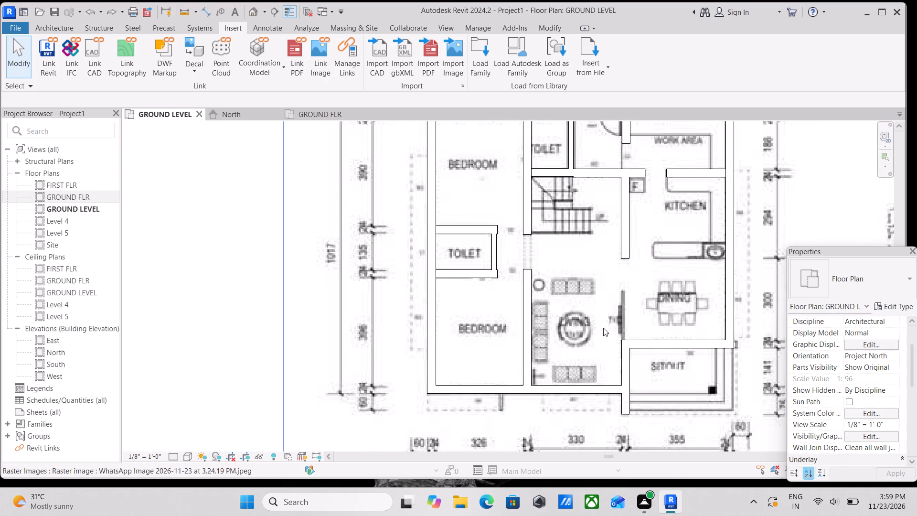
scroll(621, 376, "up", 4)
scroll(667, 382, "down", 2)
middle_click_drag(667, 382, 588, 367)
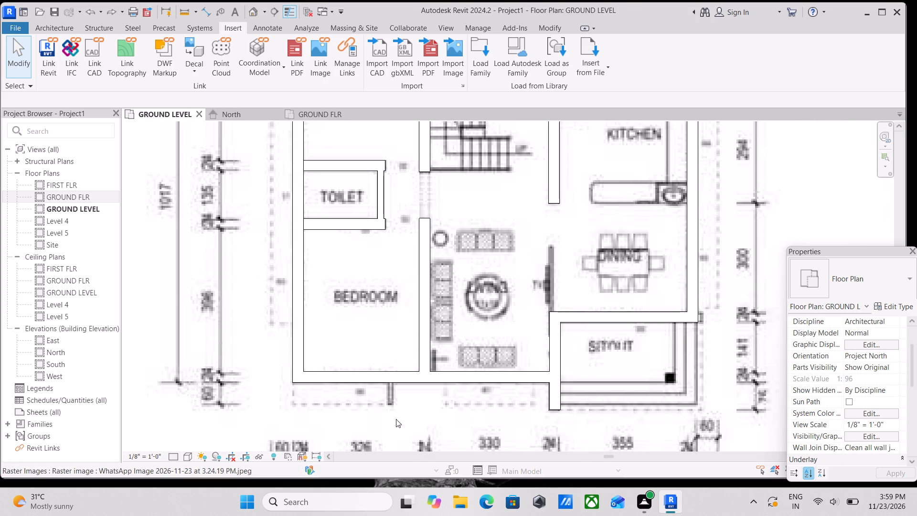
scroll(382, 400, "up", 1)
middle_click_drag(380, 392, 454, 455)
scroll(490, 344, "down", 1)
middle_click_drag(490, 344, 491, 408)
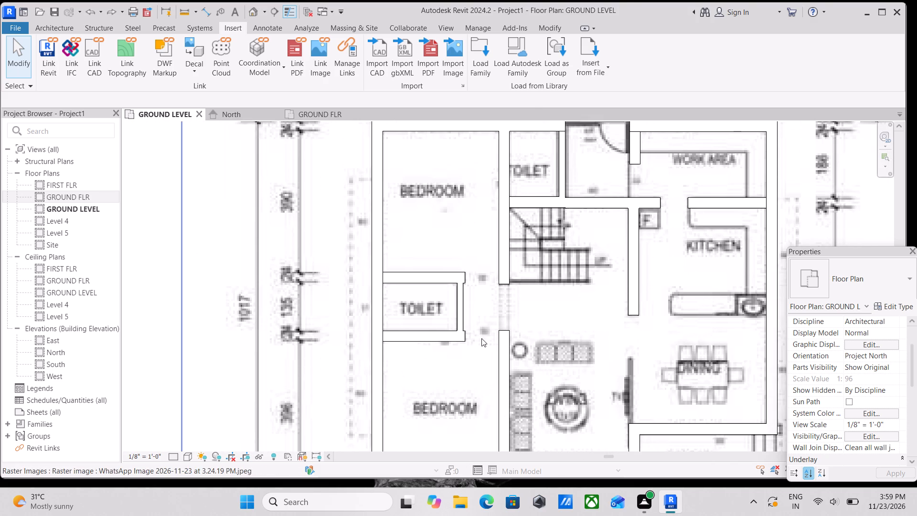
middle_click_drag(481, 338, 475, 380)
middle_click_drag(547, 310, 522, 354)
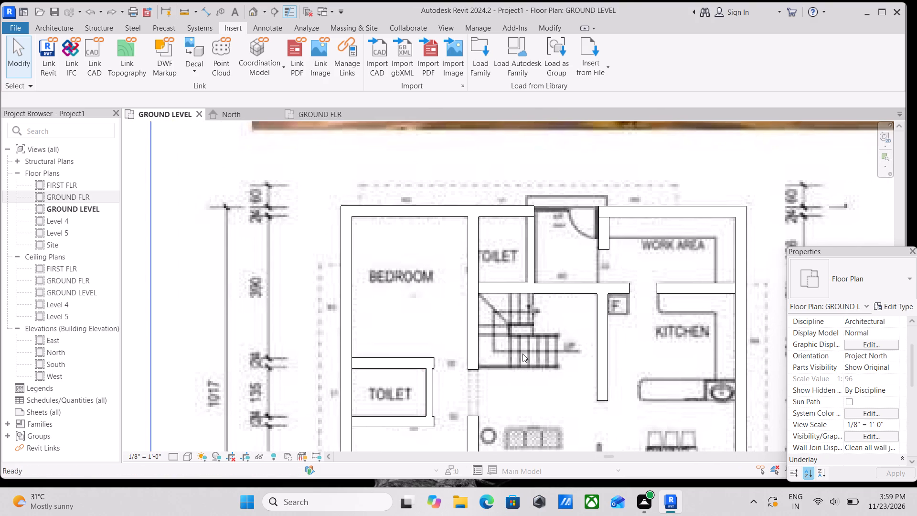
scroll(531, 350, "up", 3)
middle_click_drag(548, 319, 546, 343)
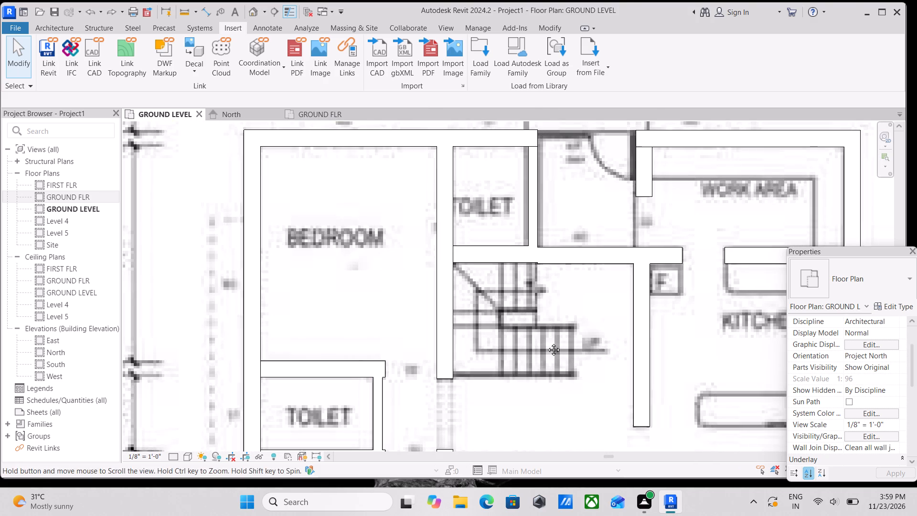
middle_click_drag(546, 343, 546, 349)
middle_click_drag(559, 317, 540, 383)
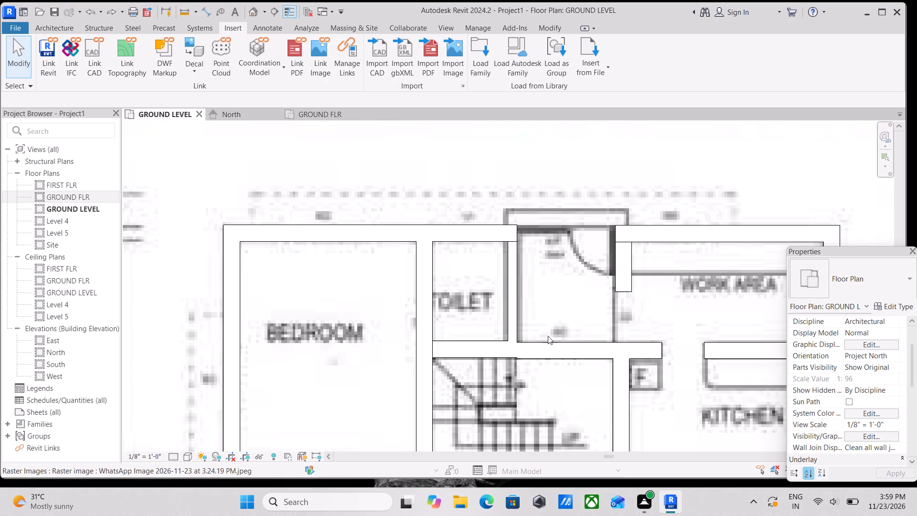
scroll(610, 312, "up", 2)
scroll(610, 312, "down", 1)
middle_click_drag(610, 312, 608, 331)
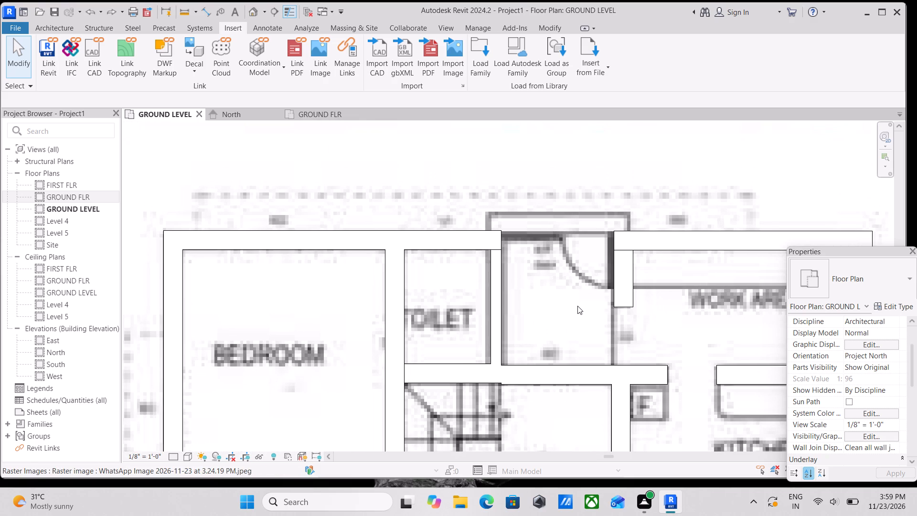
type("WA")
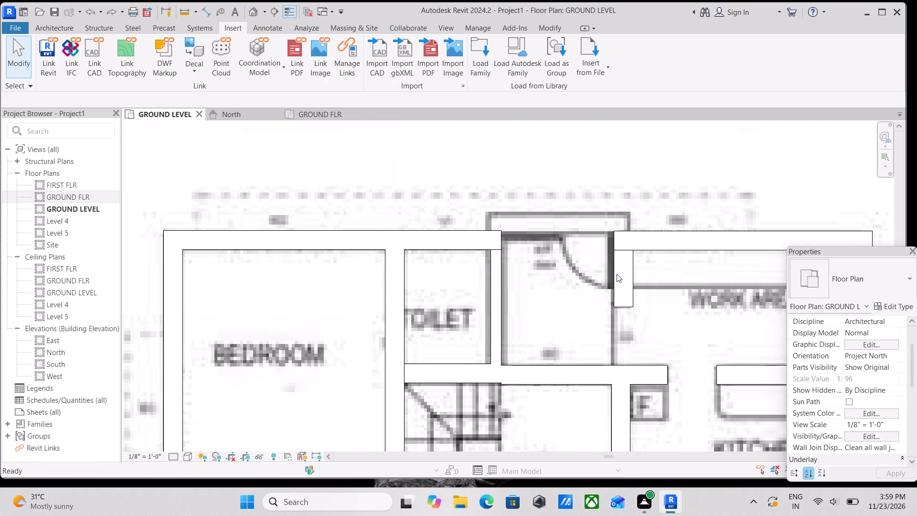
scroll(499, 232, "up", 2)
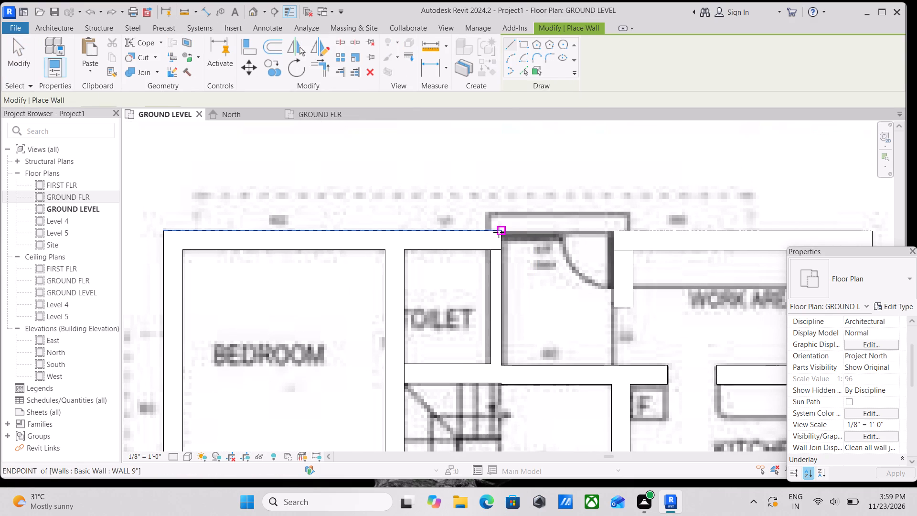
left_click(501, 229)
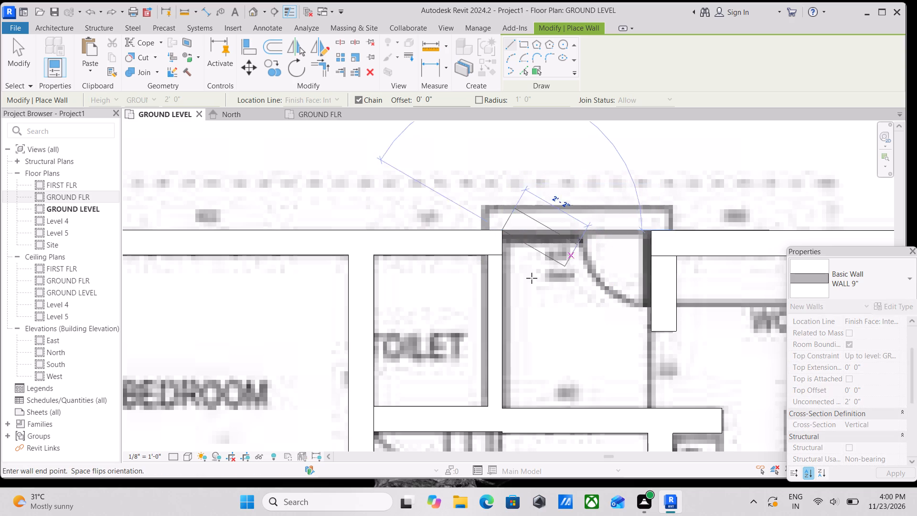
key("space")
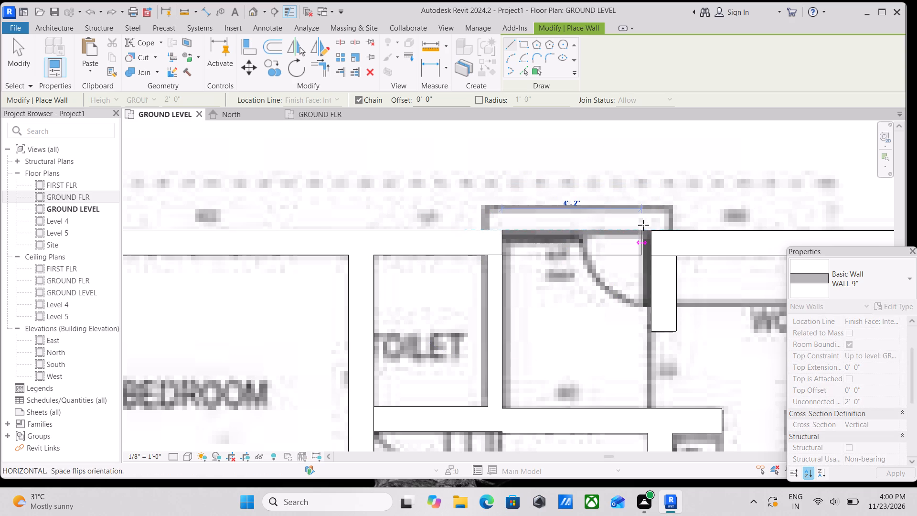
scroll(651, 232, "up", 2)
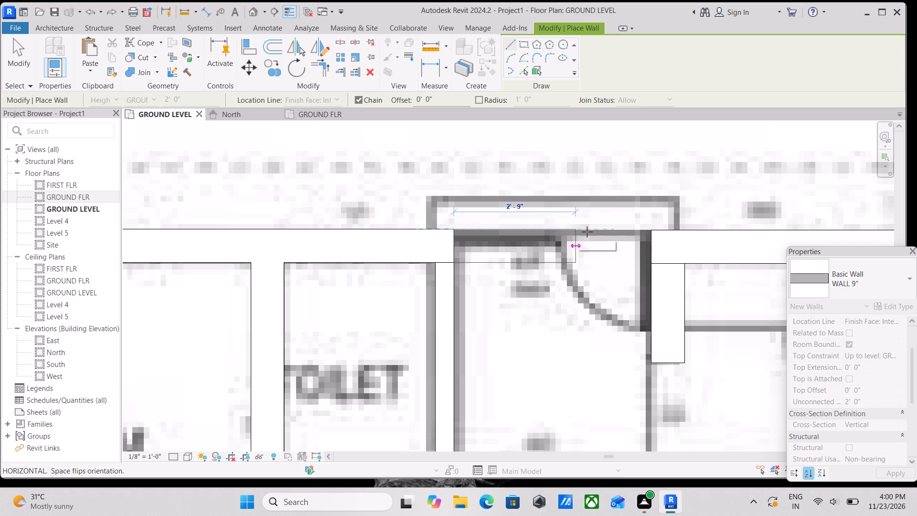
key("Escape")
Switch the type for new walls from the 9" wall to INTERIOR WALL 5".
left_click(873, 283)
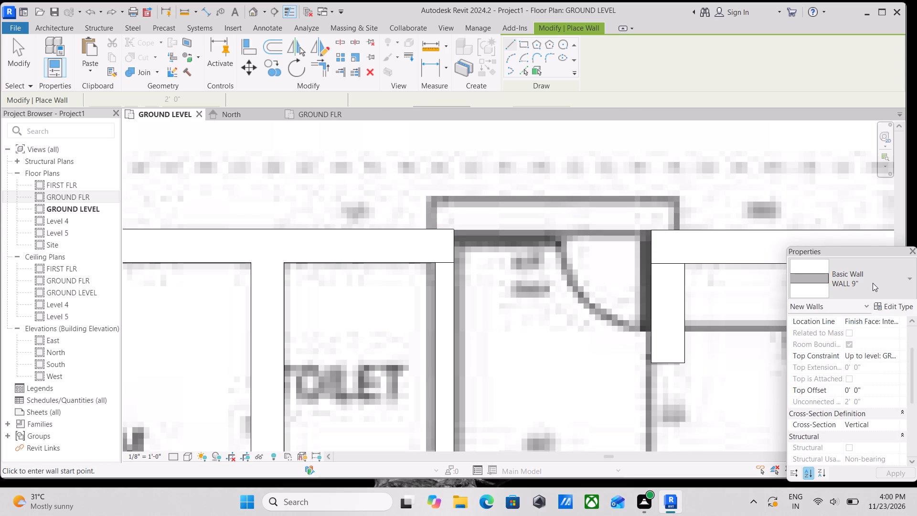
left_click(899, 284)
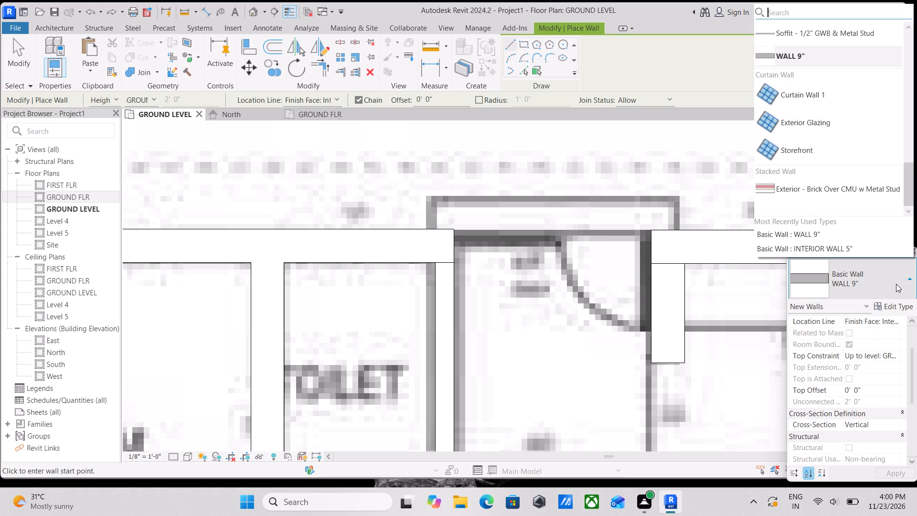
scroll(830, 109, "up", 2)
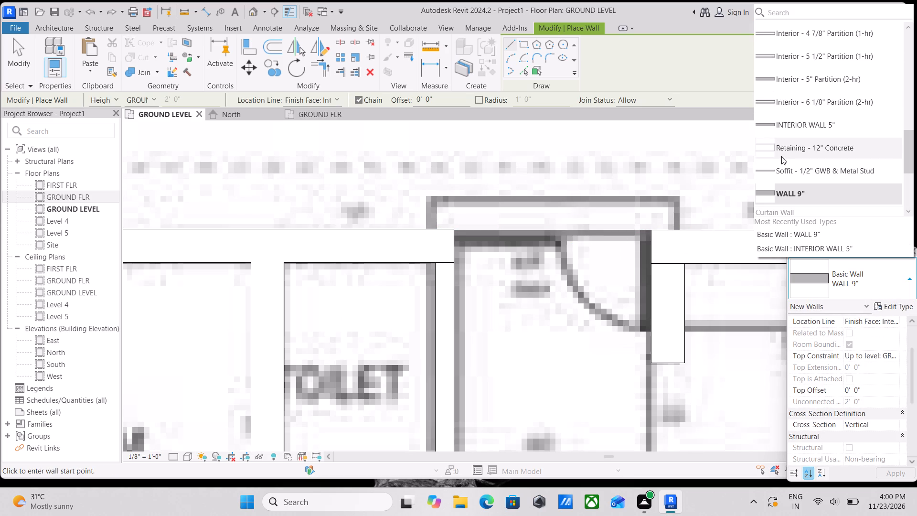
scroll(810, 97, "up", 1)
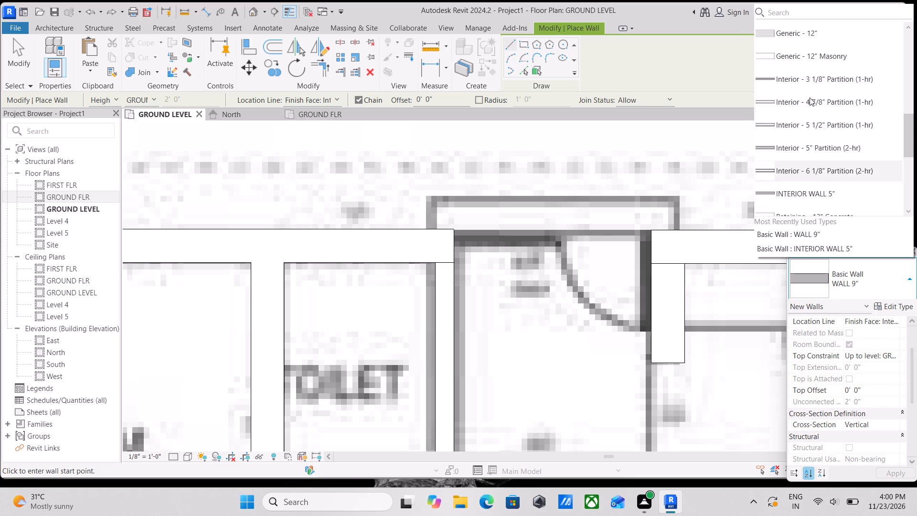
scroll(810, 97, "up", 1)
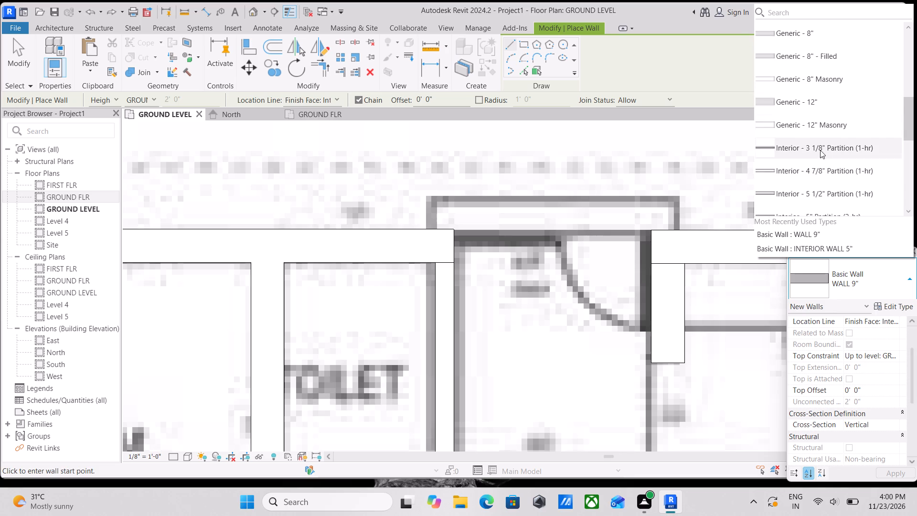
scroll(820, 82, "up", 1)
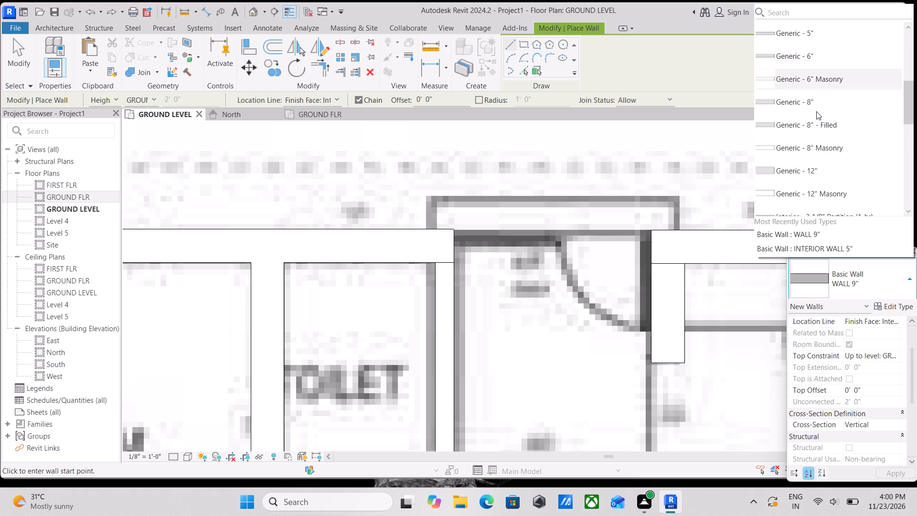
scroll(816, 196, "down", 2)
left_click(820, 189)
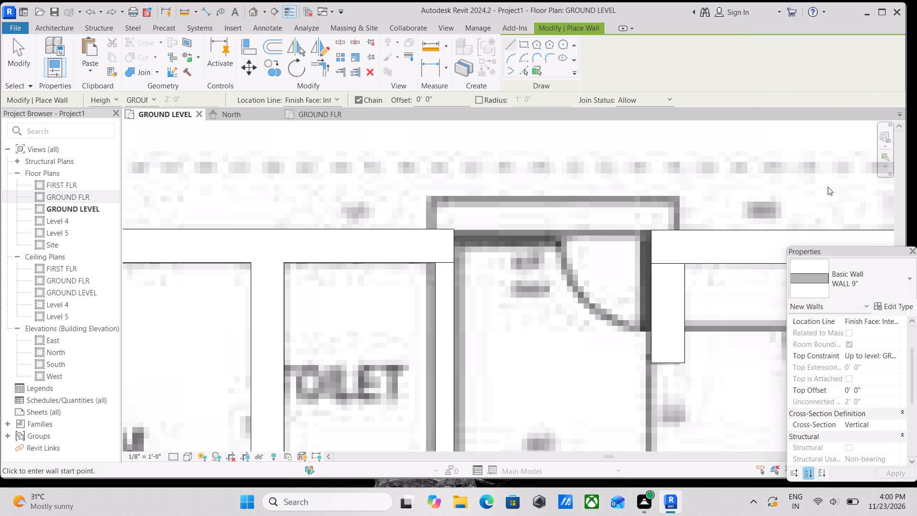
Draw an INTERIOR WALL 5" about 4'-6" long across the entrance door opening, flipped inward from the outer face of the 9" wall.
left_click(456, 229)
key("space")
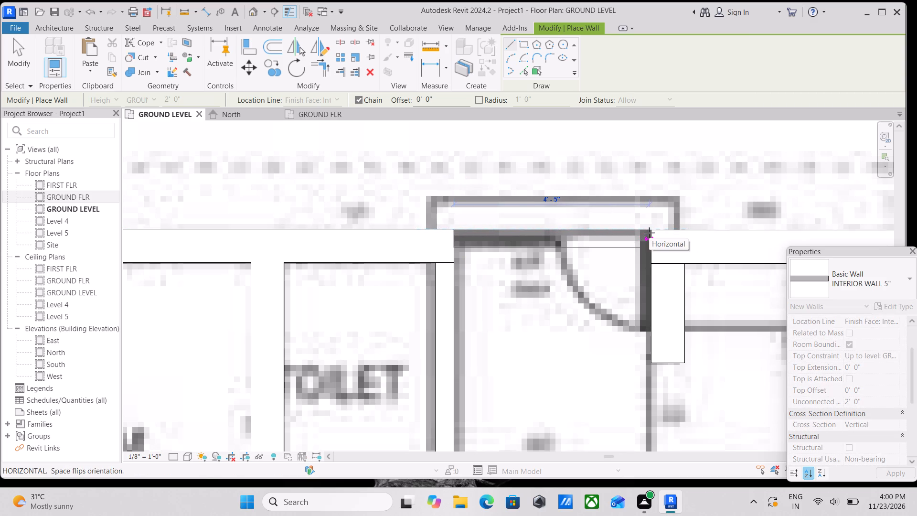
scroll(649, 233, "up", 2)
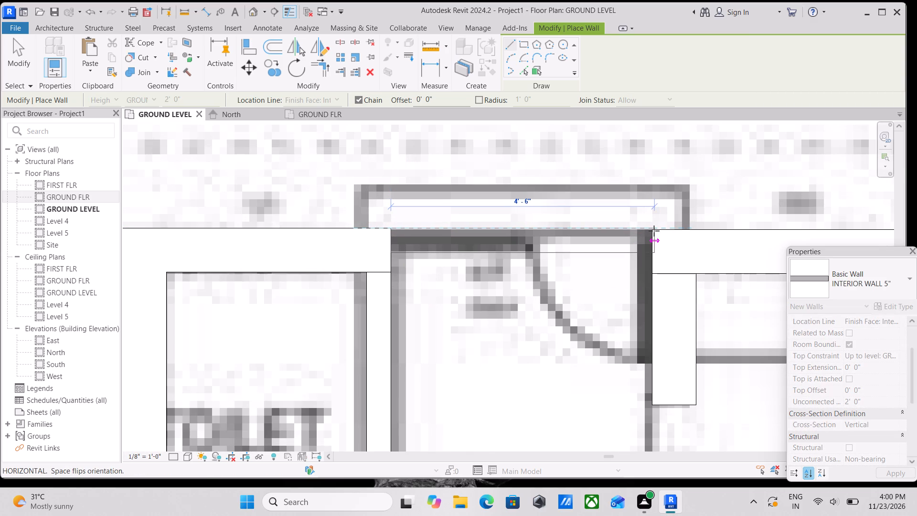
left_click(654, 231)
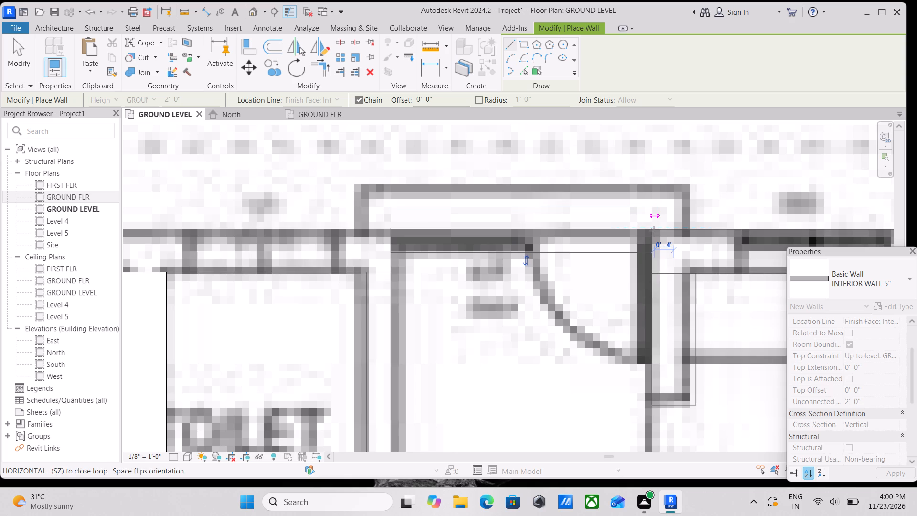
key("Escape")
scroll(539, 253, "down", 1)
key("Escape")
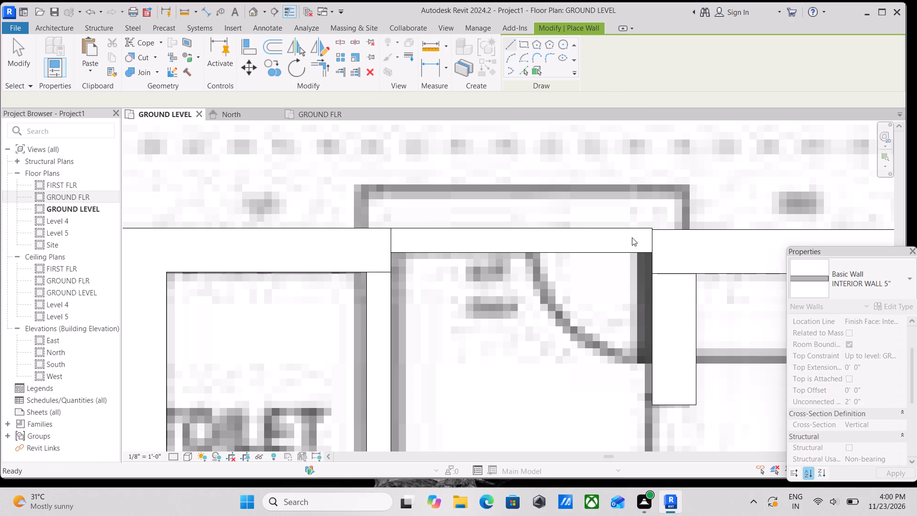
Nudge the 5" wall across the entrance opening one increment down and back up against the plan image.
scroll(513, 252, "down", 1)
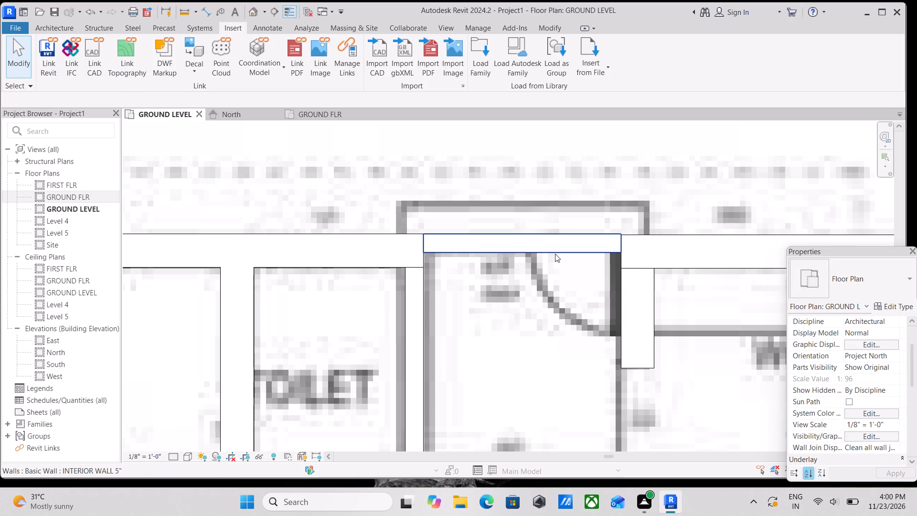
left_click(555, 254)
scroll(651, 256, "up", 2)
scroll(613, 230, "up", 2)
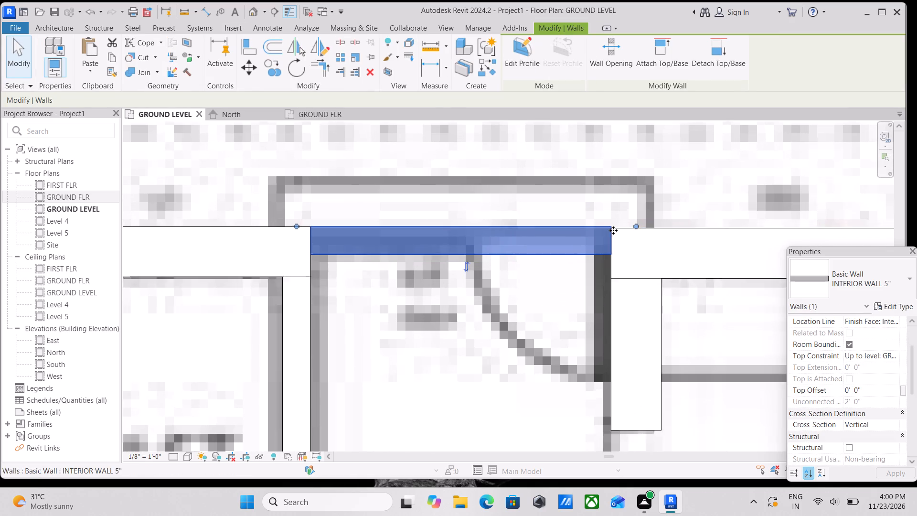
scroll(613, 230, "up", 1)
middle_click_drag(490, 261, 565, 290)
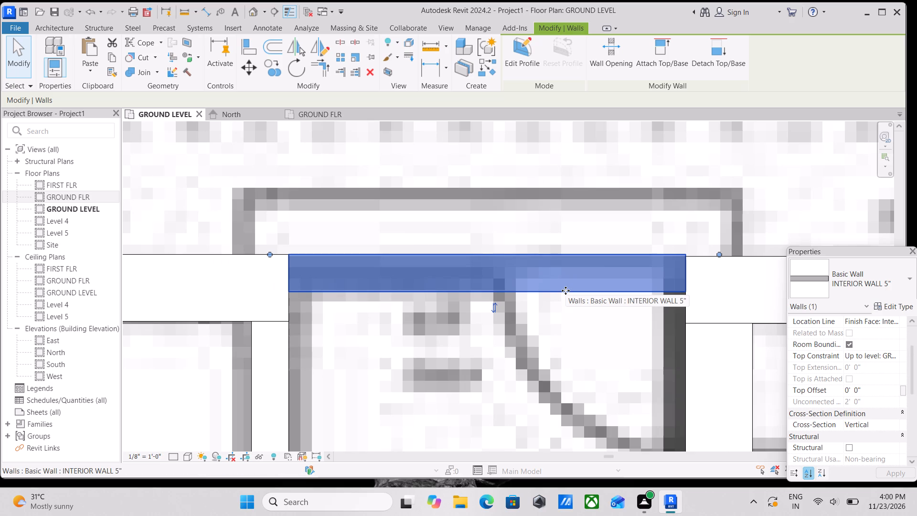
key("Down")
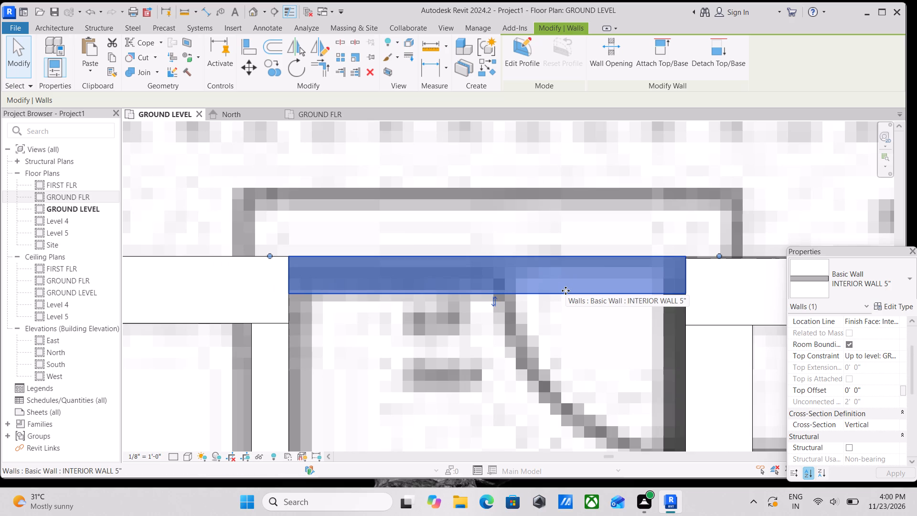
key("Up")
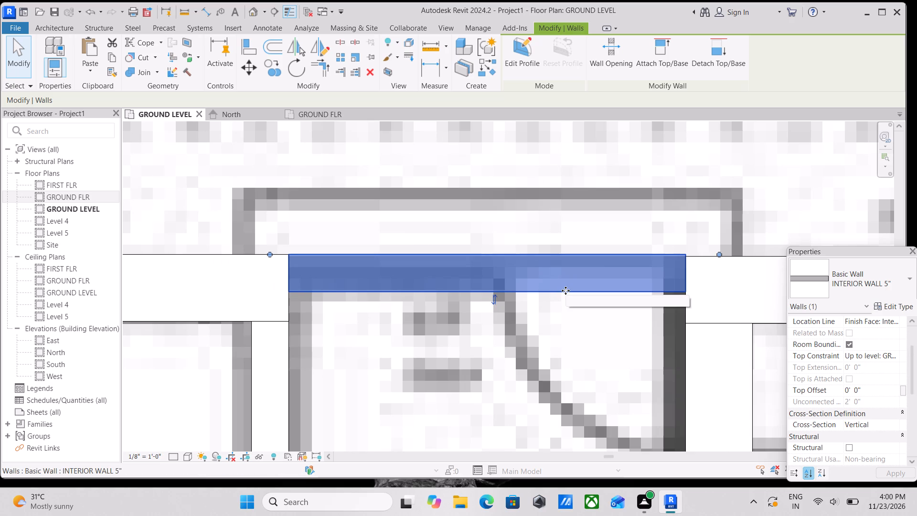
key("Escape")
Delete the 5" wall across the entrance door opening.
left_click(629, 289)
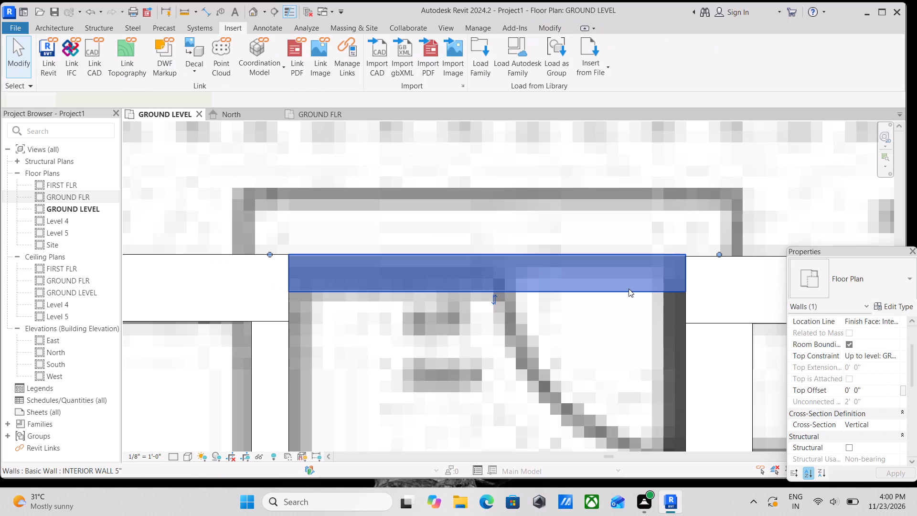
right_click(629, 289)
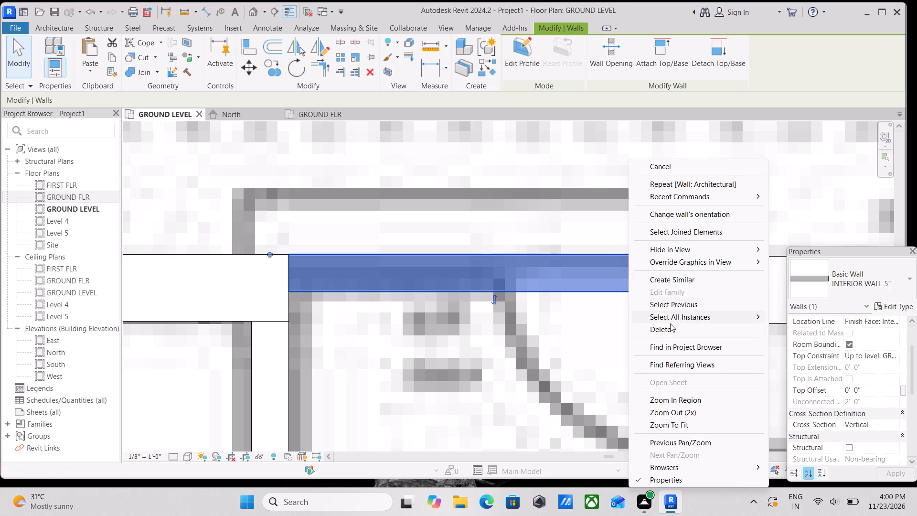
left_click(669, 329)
Draw an INTERIOR WALL 5" about 4'-6" long across the entrance door opening, from the toilet-side 9" wall corner, flipped inward.
type("WA")
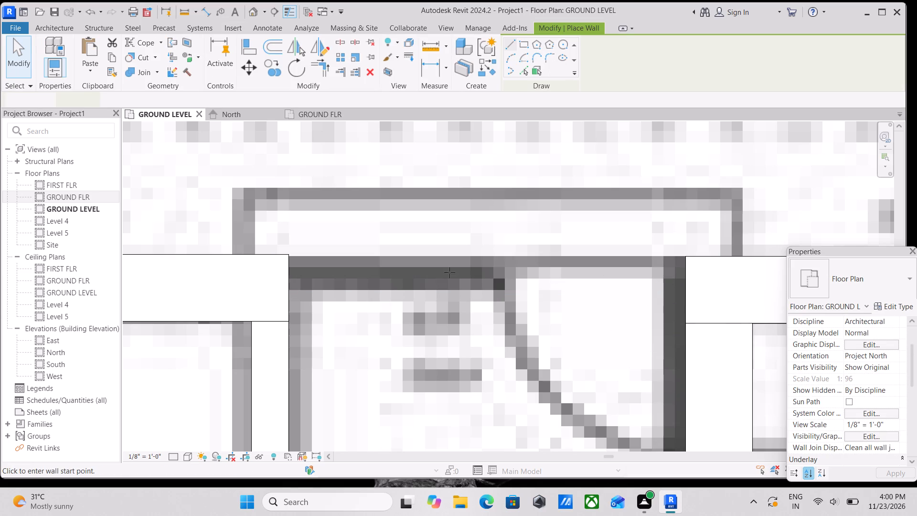
left_click(290, 255)
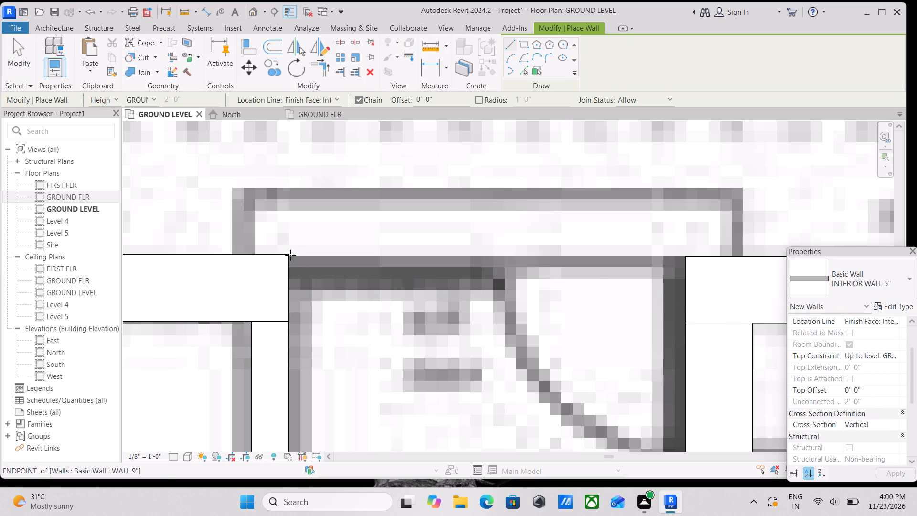
key("space")
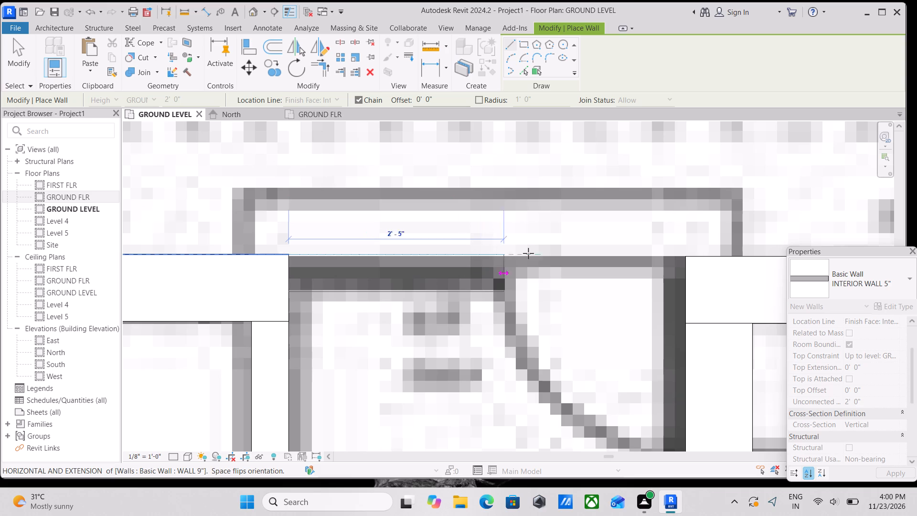
left_click(685, 259)
key("Escape")
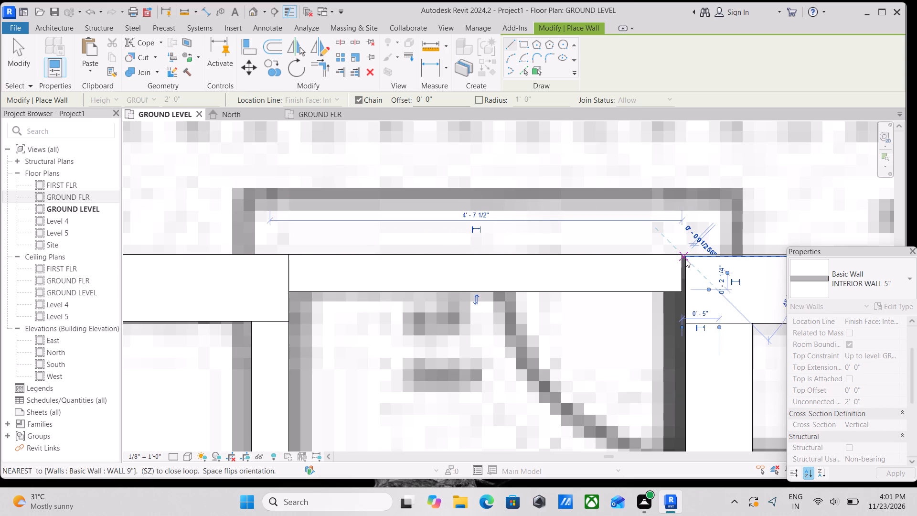
key("Escape")
scroll(682, 286, "up", 1)
key("Escape")
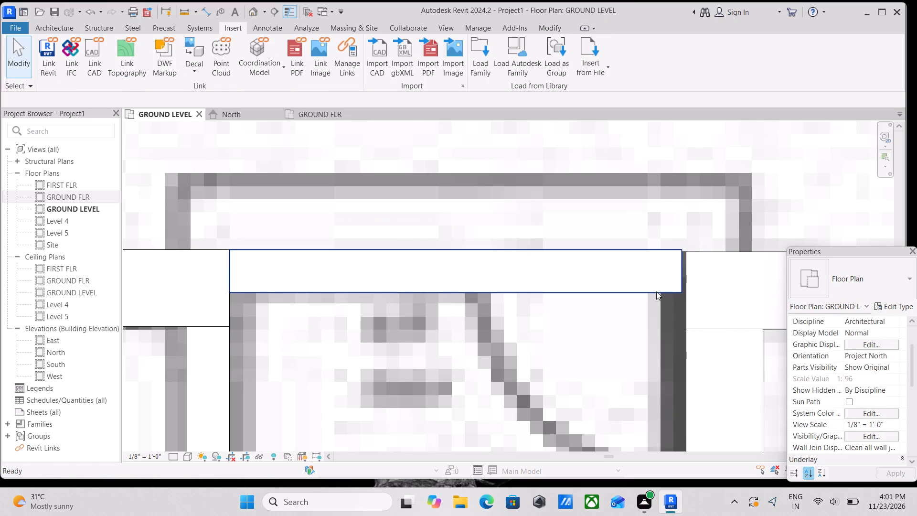
Extend the work-area end of the 5" entrance wall to meet the adjoining 9" wall and close the small gap.
left_click(656, 291)
left_click_drag(679, 247, 696, 248)
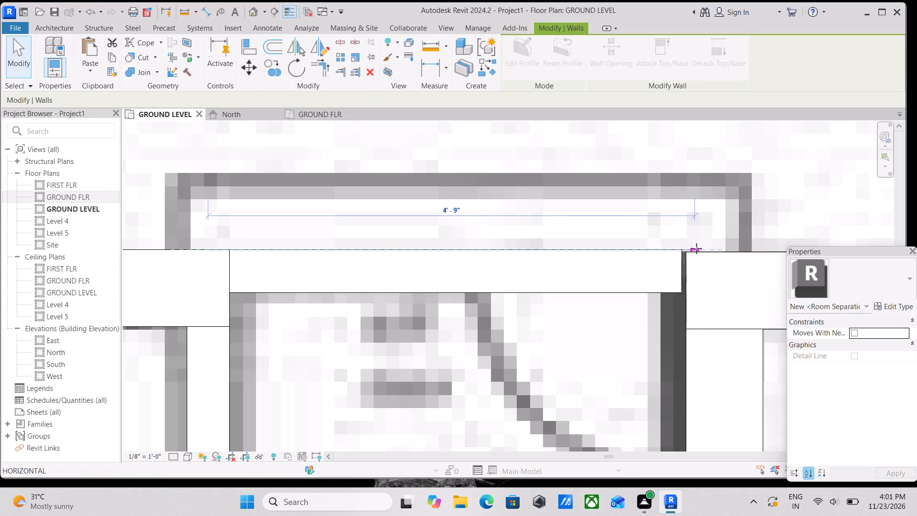
left_click_drag(696, 248, 697, 248)
key("Escape")
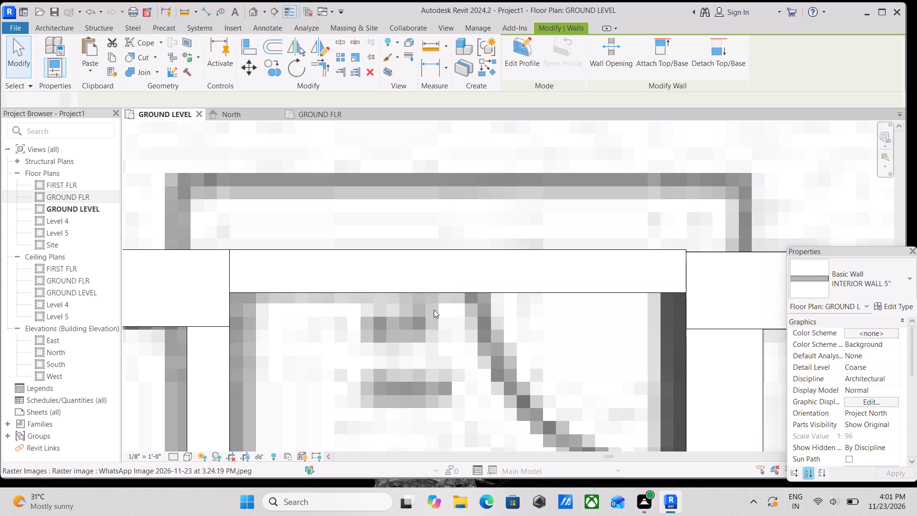
key("Escape")
Review the traced walls across the ground plan, from the entrance opening through the bedrooms, living, kitchen and sitout, for missing parts.
left_click(412, 290)
scroll(412, 290, "down", 4)
key("Escape")
scroll(412, 290, "down", 4)
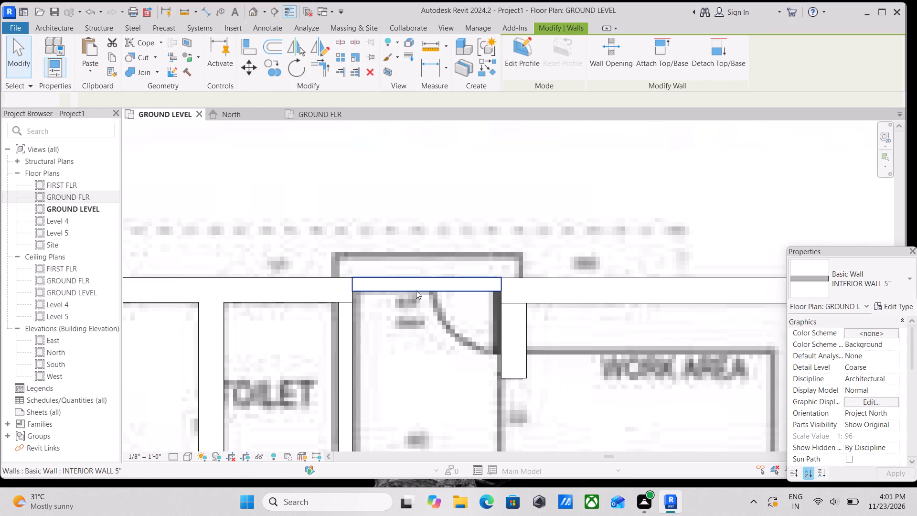
scroll(416, 290, "down", 3)
middle_click_drag(417, 290, 473, 234)
scroll(437, 301, "down", 2)
middle_click_drag(437, 301, 457, 268)
key("Escape")
scroll(454, 297, "down", 2)
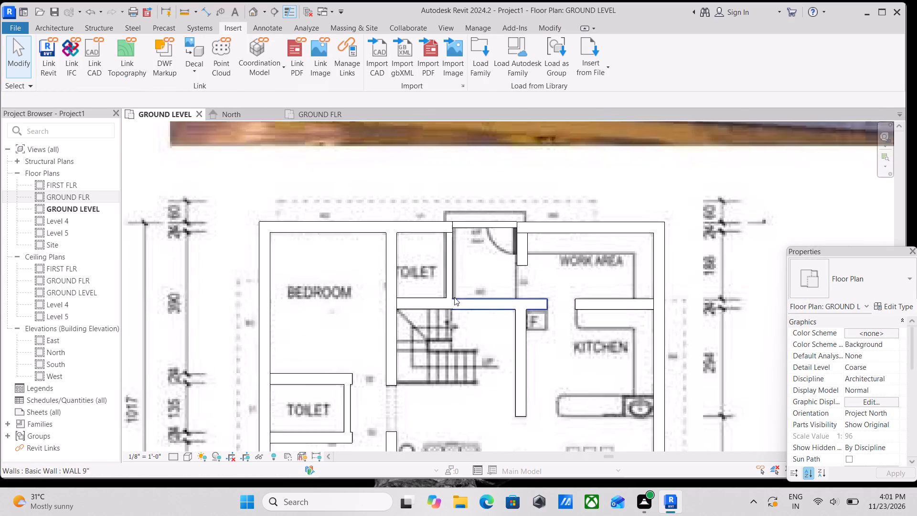
middle_click_drag(454, 297, 483, 269)
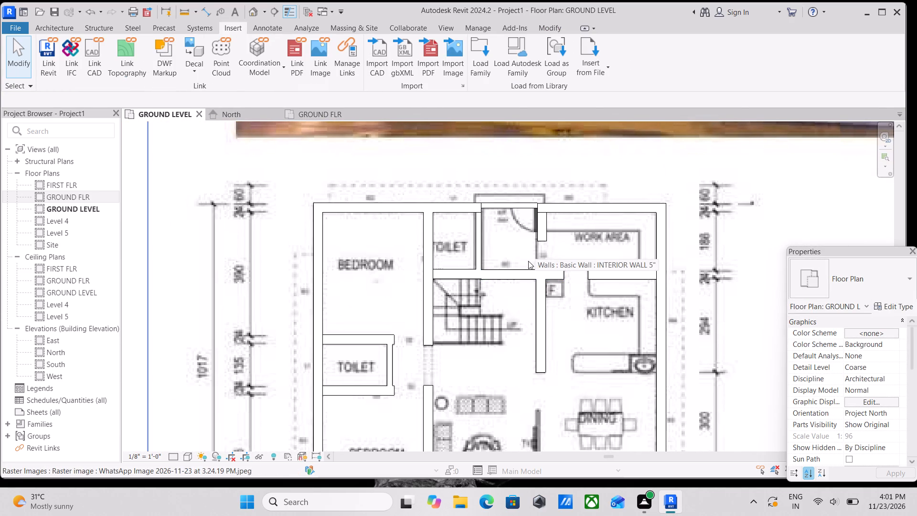
scroll(522, 279, "up", 1)
scroll(528, 277, "down", 2)
scroll(501, 333, "down", 1)
middle_click_drag(501, 333, 542, 265)
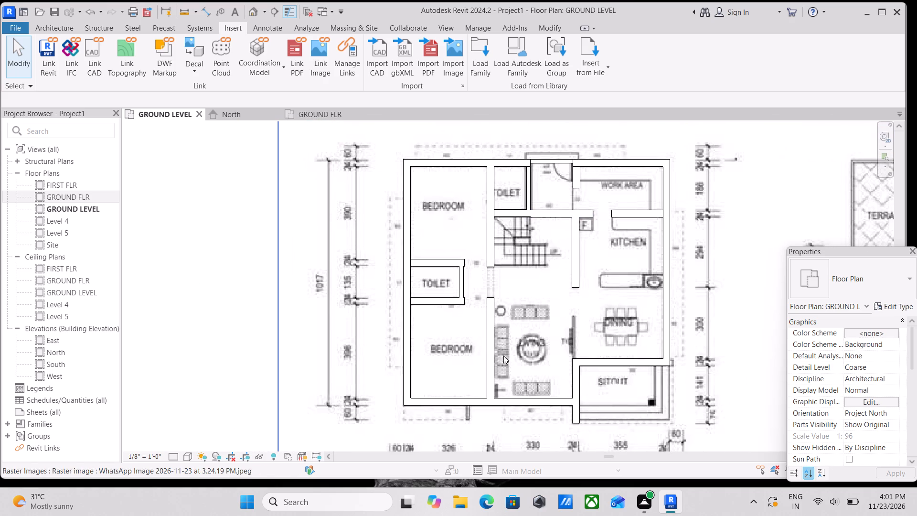
scroll(649, 257, "up", 2)
left_click(670, 197)
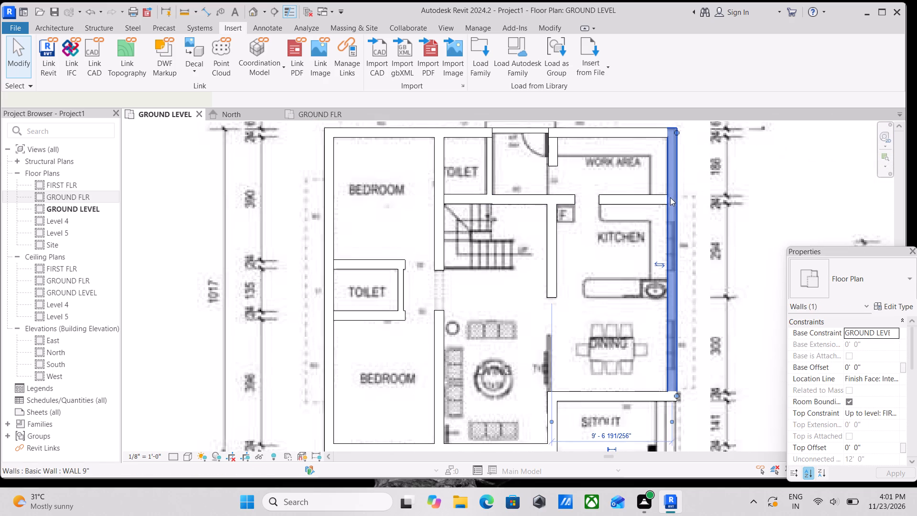
key("Escape")
middle_click_drag(554, 223, 570, 326)
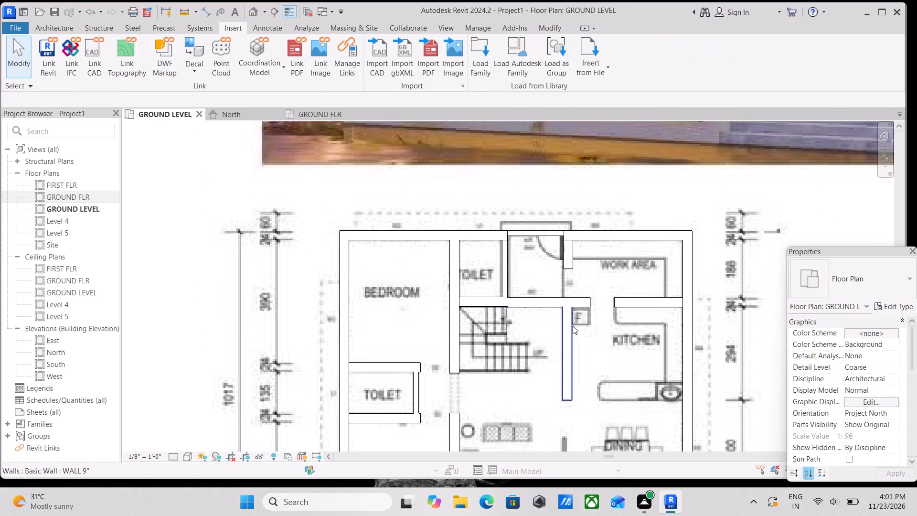
scroll(618, 277, "down", 2)
scroll(551, 256, "up", 4)
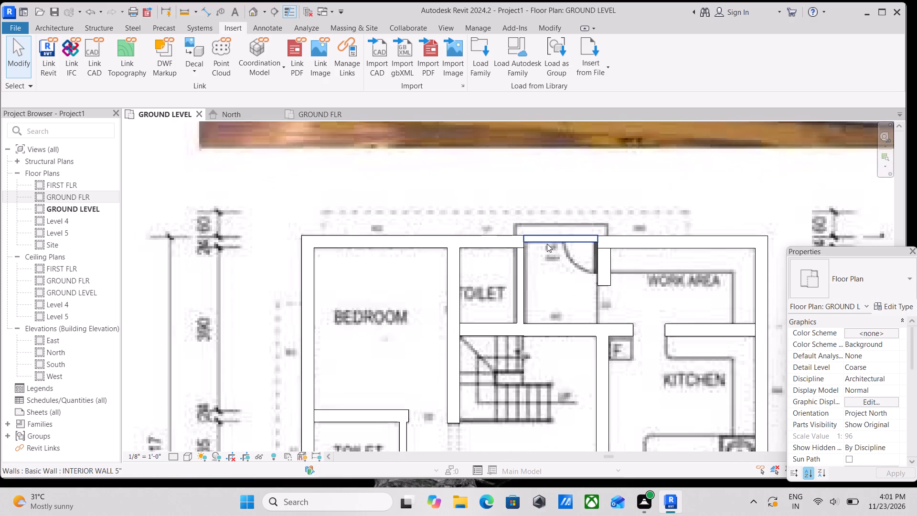
scroll(509, 254, "up", 2)
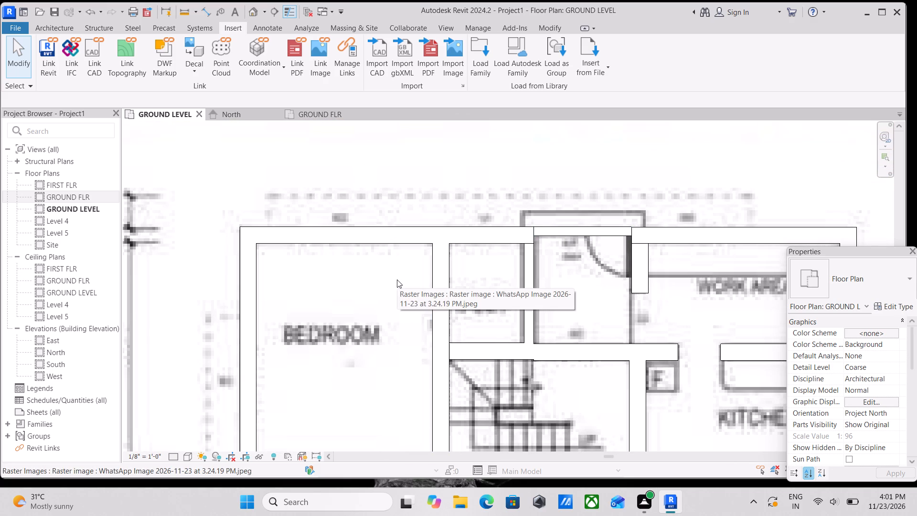
scroll(541, 230, "up", 2)
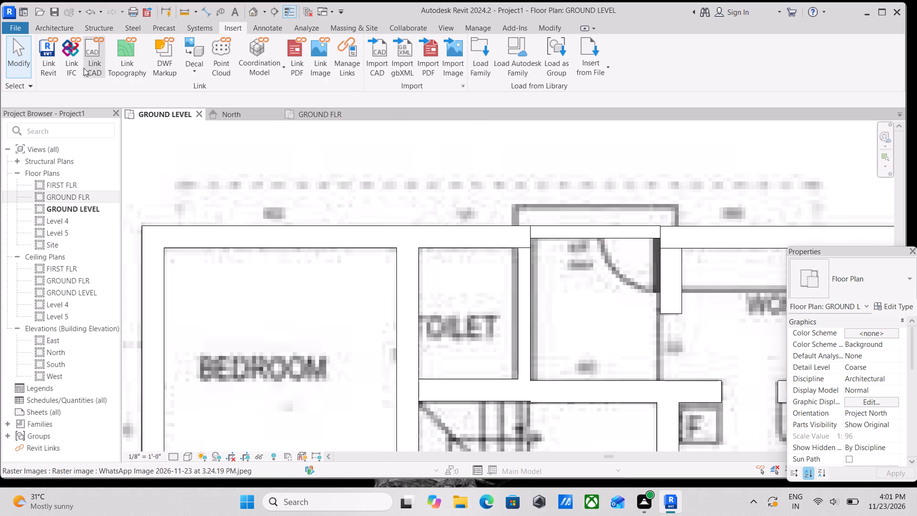
Open the default 3D view and examine the heights of the traced walls from several sides and from above.
left_click(254, 11)
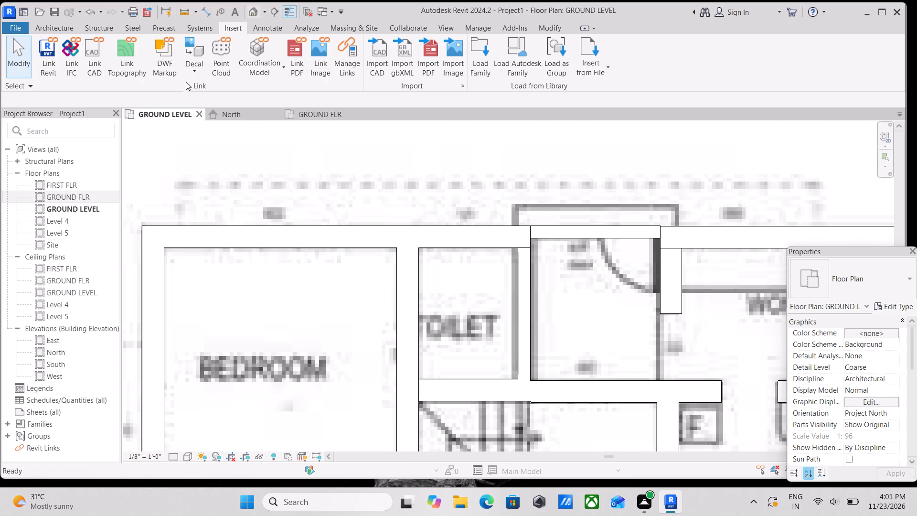
scroll(496, 310, "up", 1)
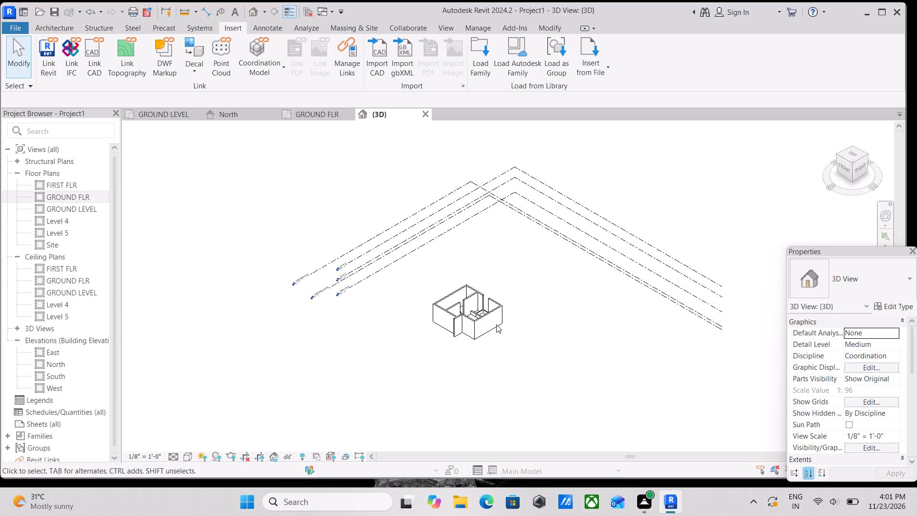
scroll(496, 324, "up", 12)
scroll(456, 304, "down", 4)
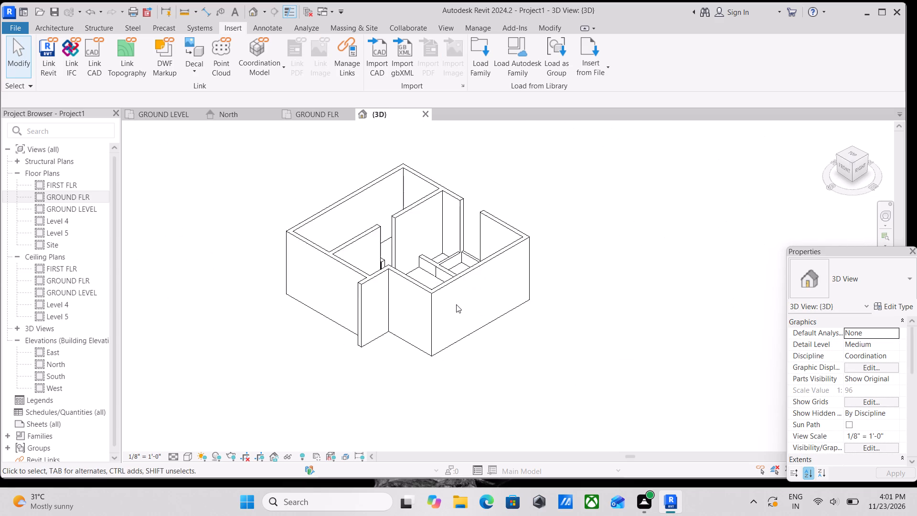
scroll(456, 304, "down", 3)
middle_click_drag(456, 304, 664, 214, "shift")
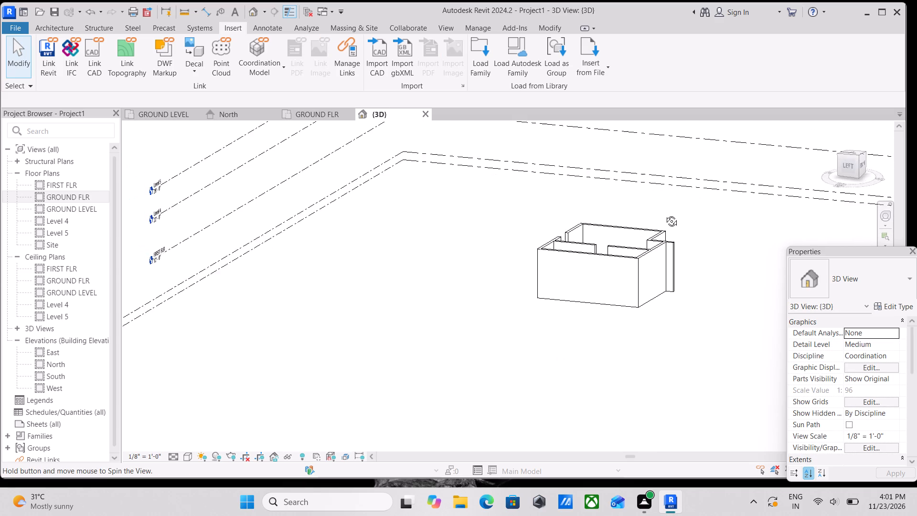
middle_click_drag(664, 214, 601, 286, "shift")
scroll(611, 300, "up", 3)
middle_click_drag(564, 278, 565, 299, "shift")
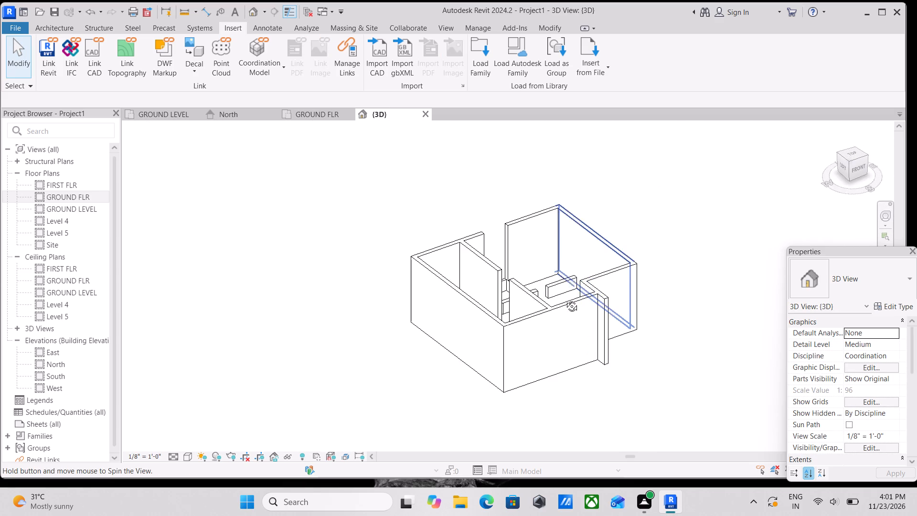
middle_click_drag(565, 299, 522, 410, "shift")
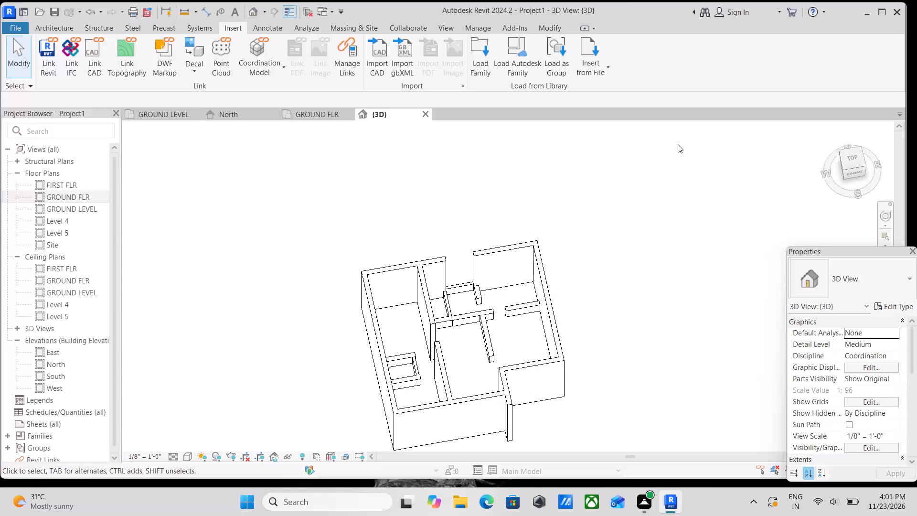
left_click(850, 162)
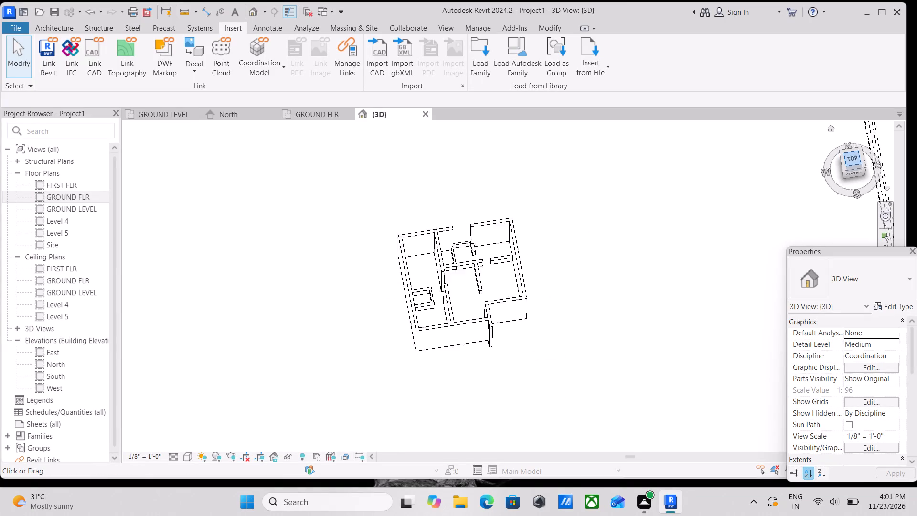
scroll(522, 329, "up", 8)
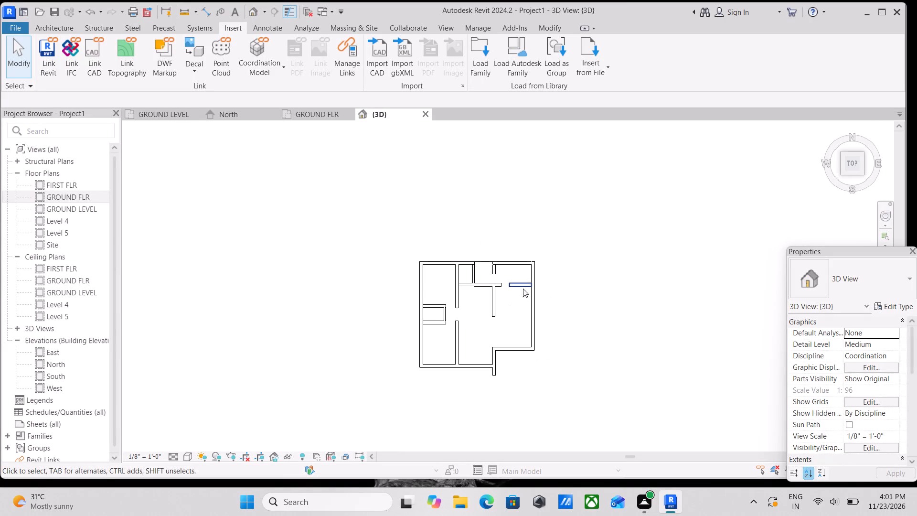
scroll(520, 330, "down", 2)
middle_click_drag(517, 336, 554, 193, "shift")
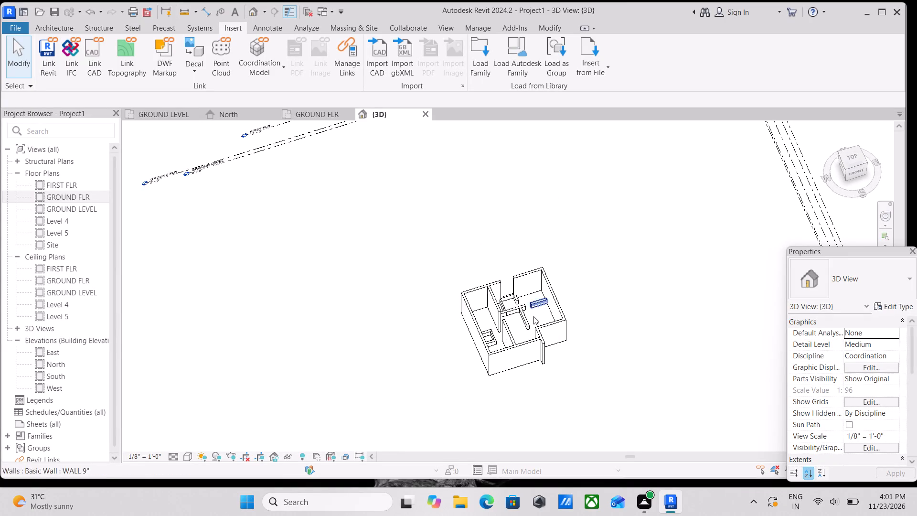
Set the low 9" wall between the work area's side and the outer wall to base GROUND FLR and top constraint Up to level: FIRST FLR.
scroll(533, 317, "up", 7)
left_click(541, 281)
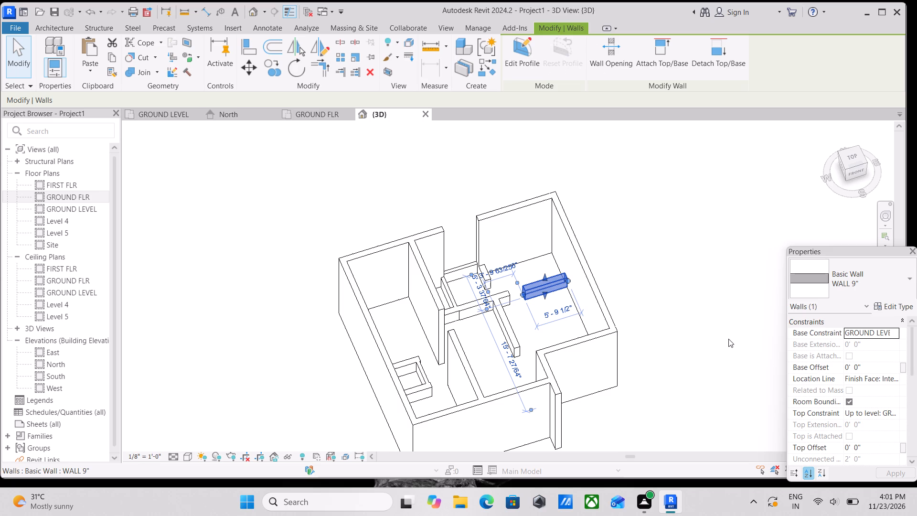
left_click(891, 333)
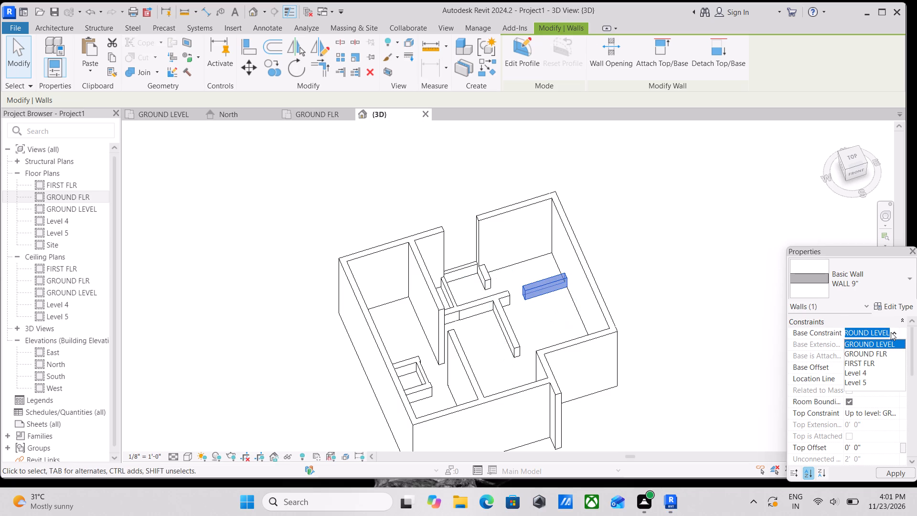
left_click(883, 350)
left_click(894, 416)
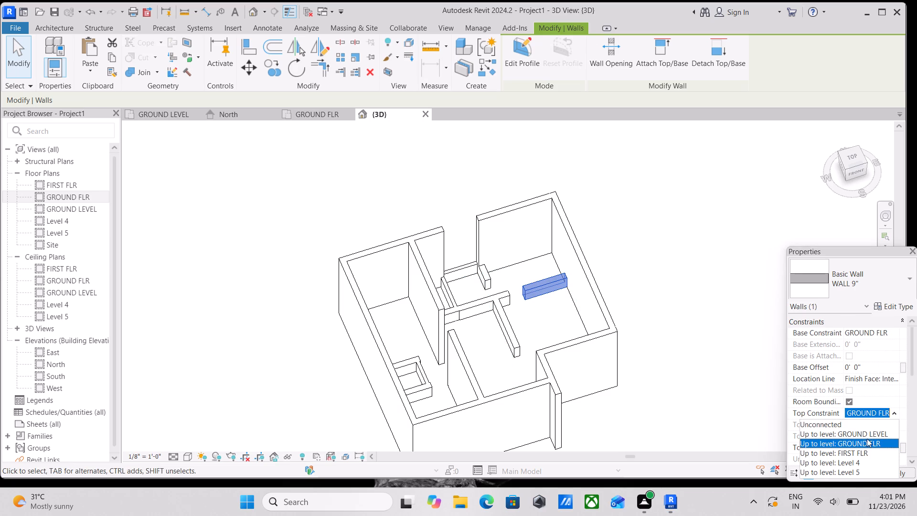
left_click(855, 454)
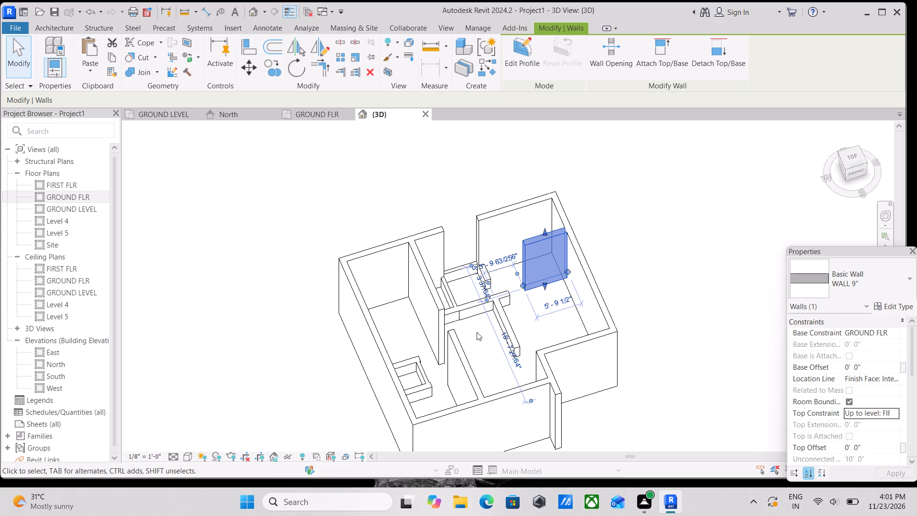
scroll(459, 338, "up", 1)
key("Escape")
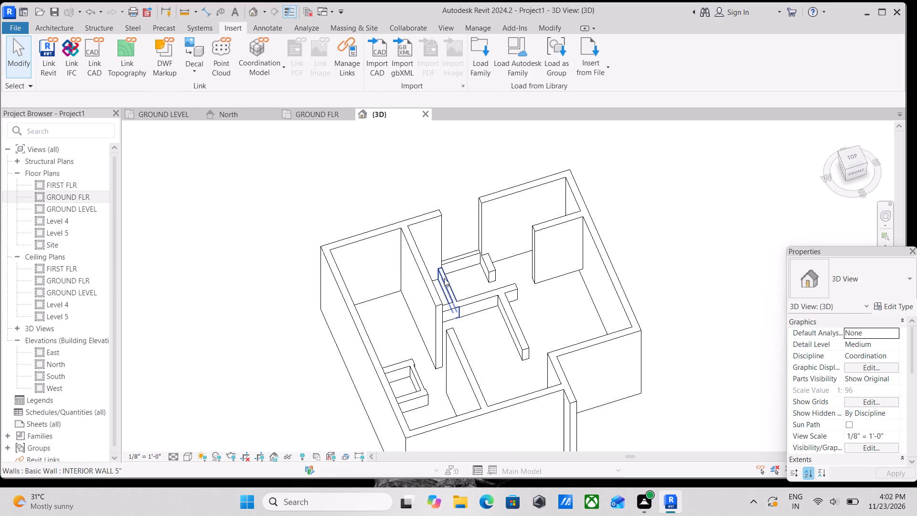
Set the 5" interior wall between the toilet and entrance to base constraint GROUND FLR and top constraint Up to level: FIRST FLR.
left_click(444, 282)
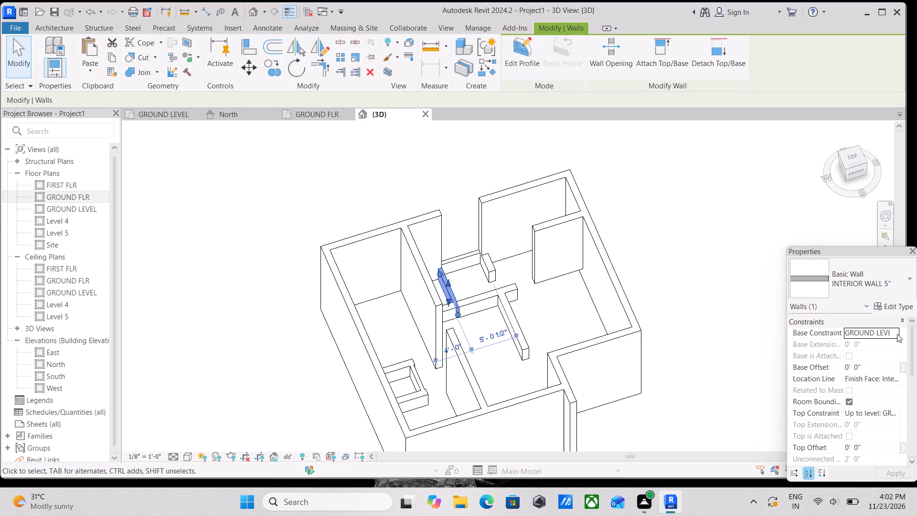
left_click(890, 333)
left_click(881, 350)
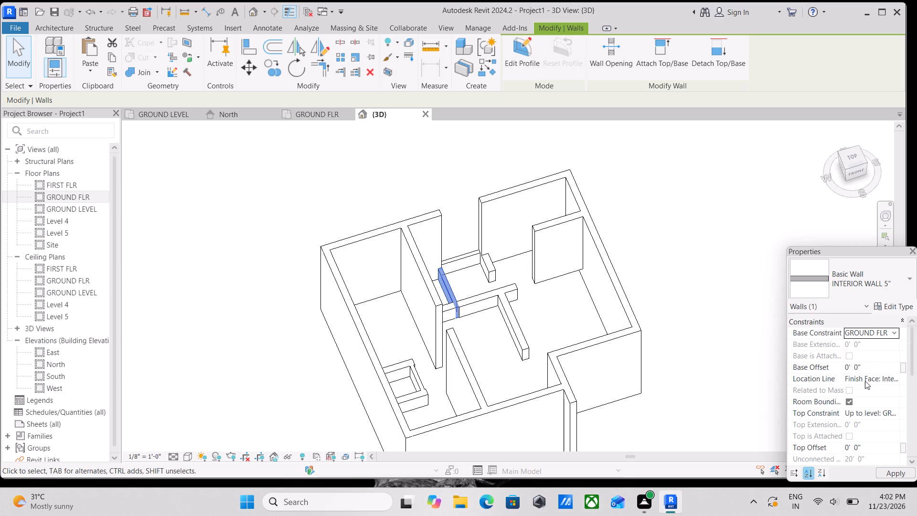
left_click(887, 413)
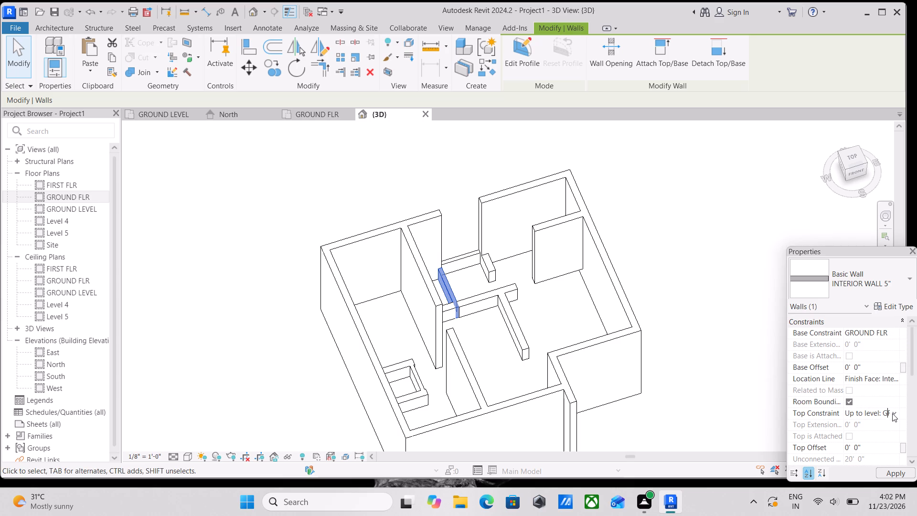
left_click(893, 413)
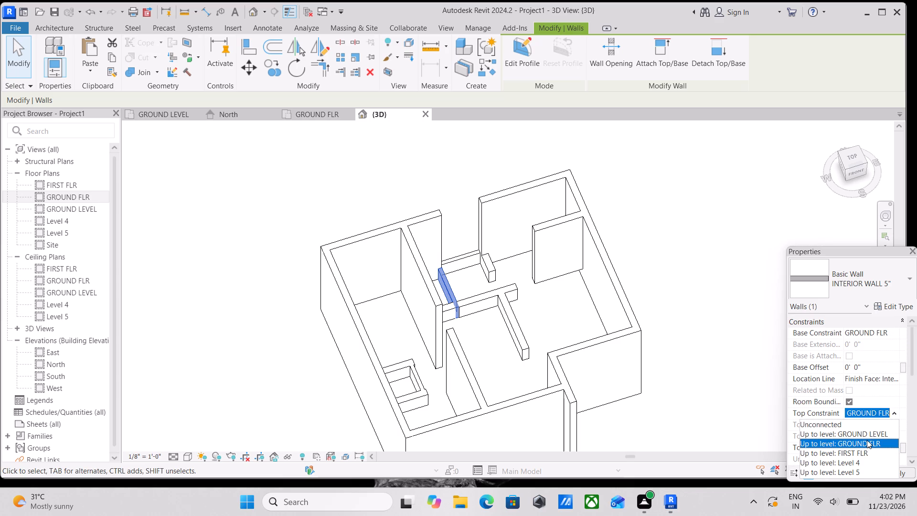
left_click(858, 452)
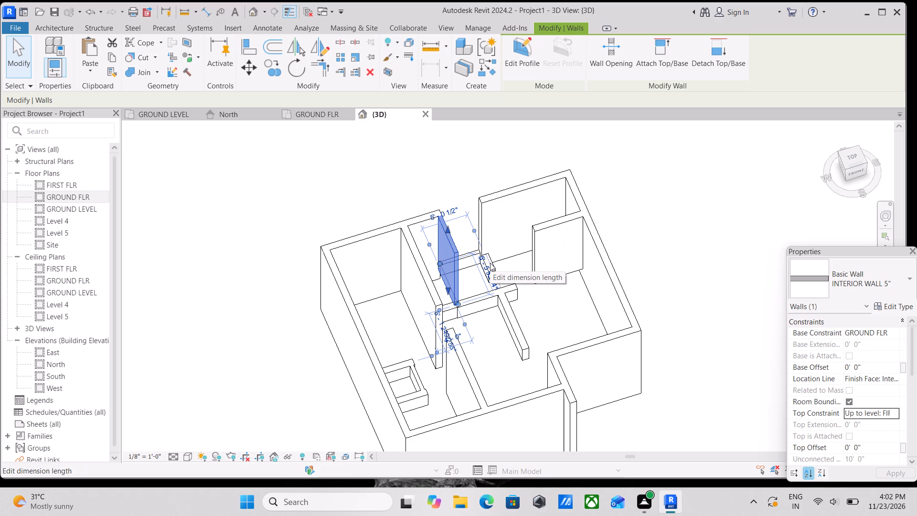
Set the short 9" wall stub between the entrance and work area to base GROUND FLR and top Up to level: FIRST FLR.
scroll(490, 256, "up", 3)
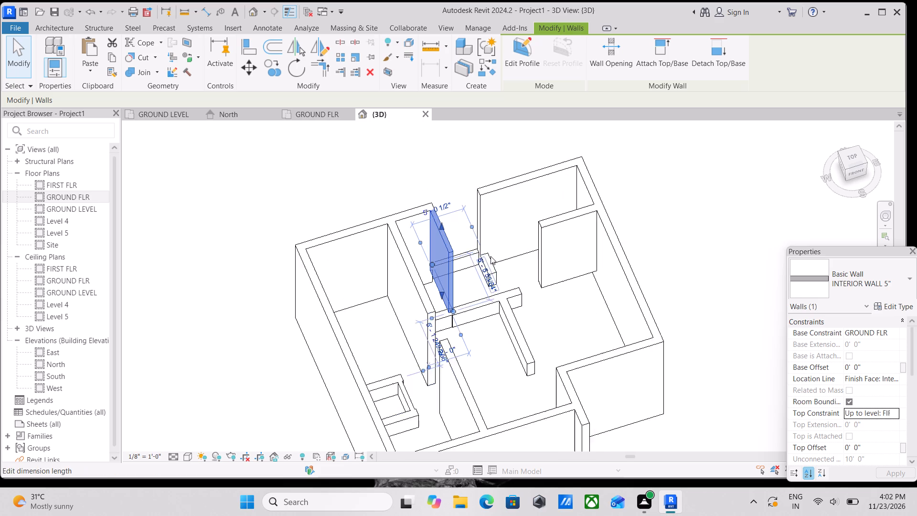
scroll(502, 251, "up", 3)
left_click(490, 277)
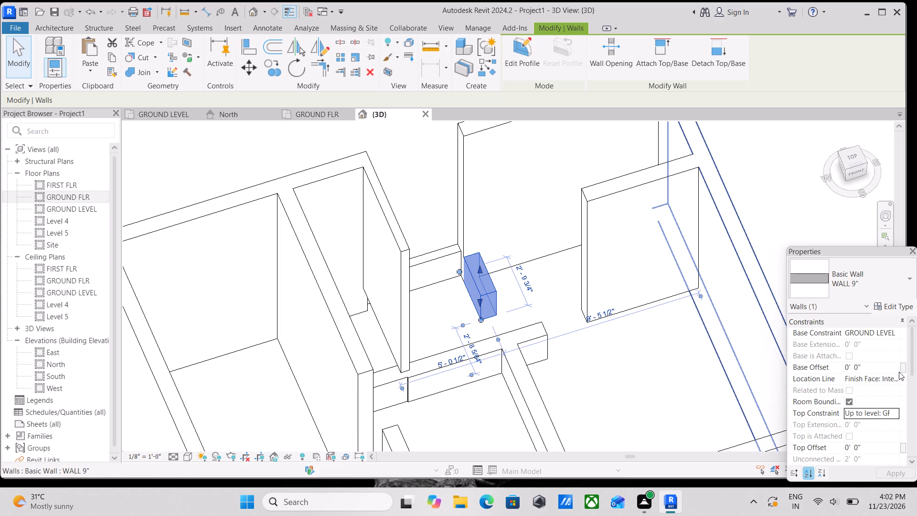
left_click(898, 333)
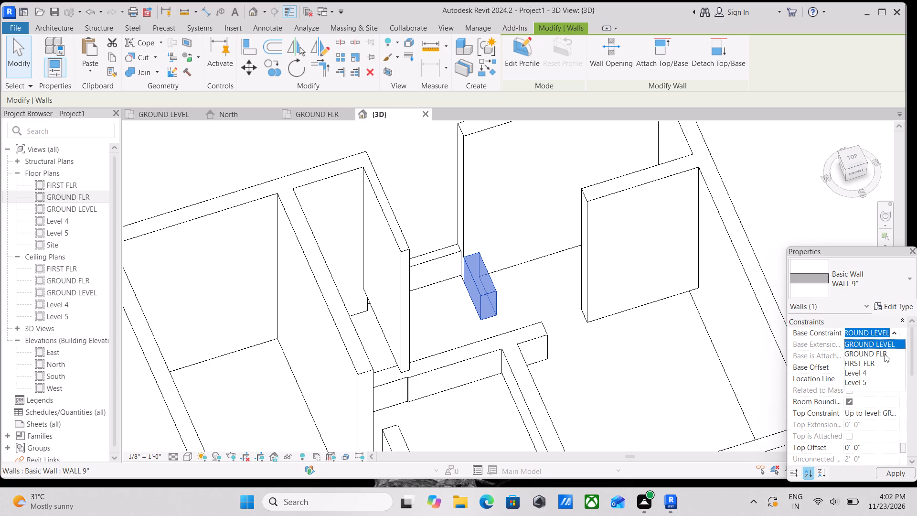
left_click(884, 355)
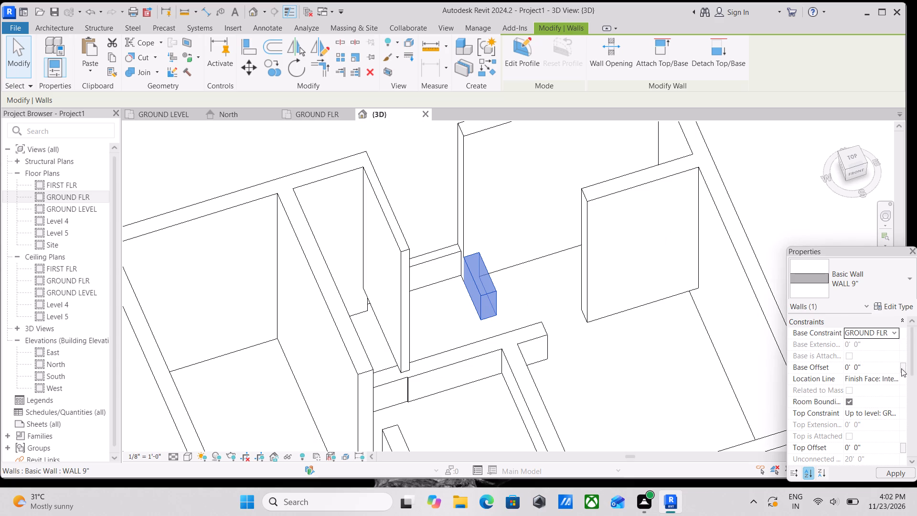
left_click(891, 410)
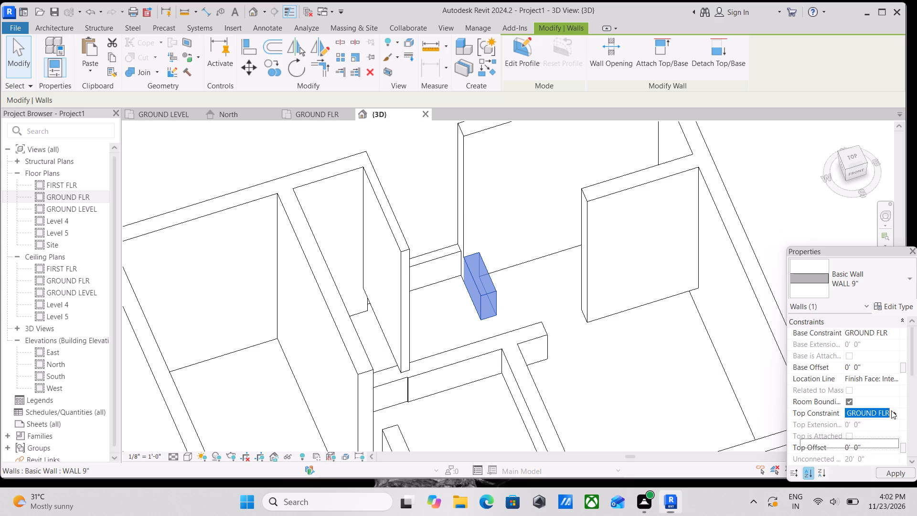
left_click(862, 454)
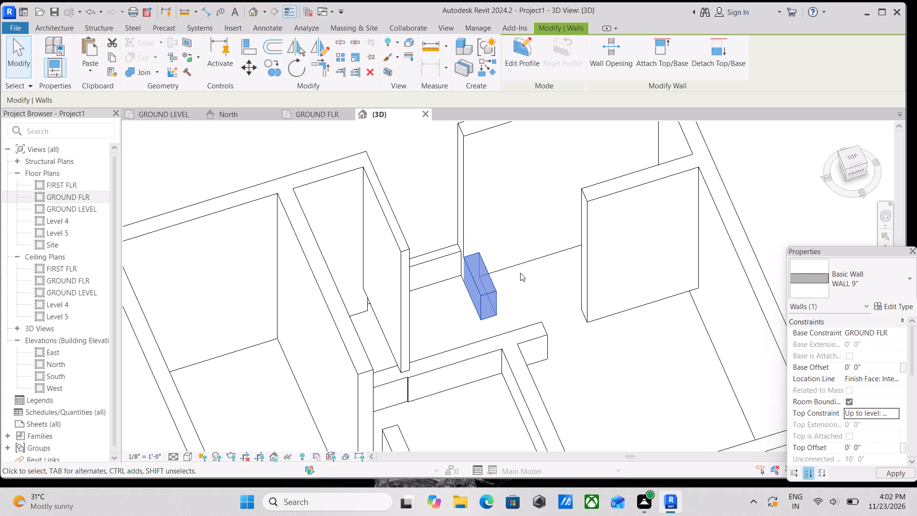
Set the 5" wall across the entrance opening to base constraint GROUND FLR and top constraint Up to level: FIRST FLR.
left_click(432, 248)
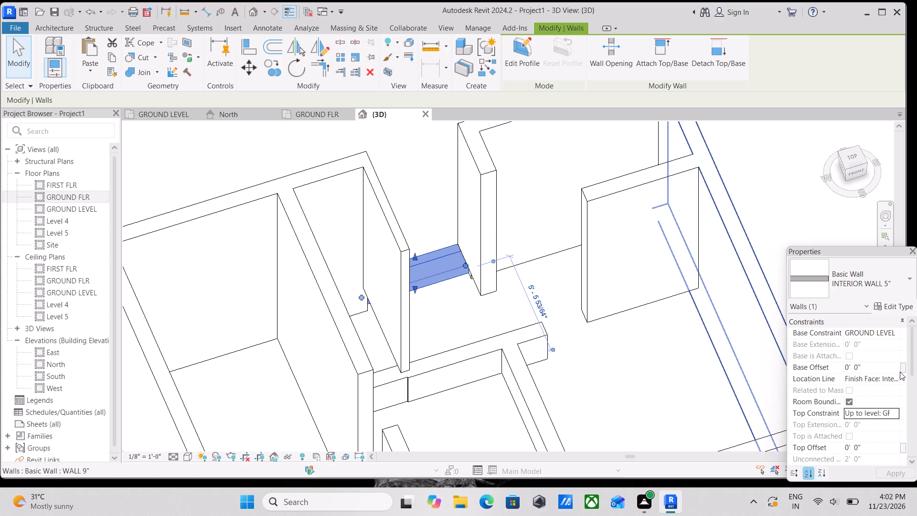
left_click(894, 331)
left_click(885, 353)
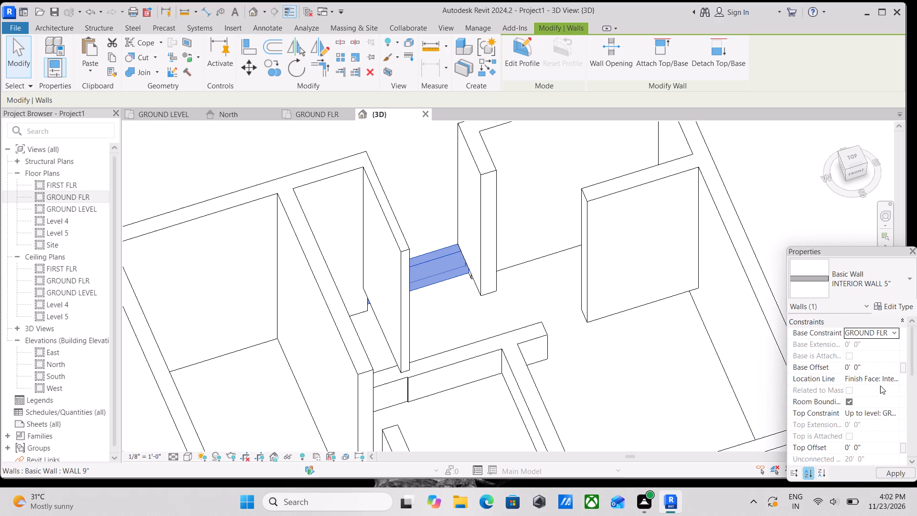
left_click(896, 410)
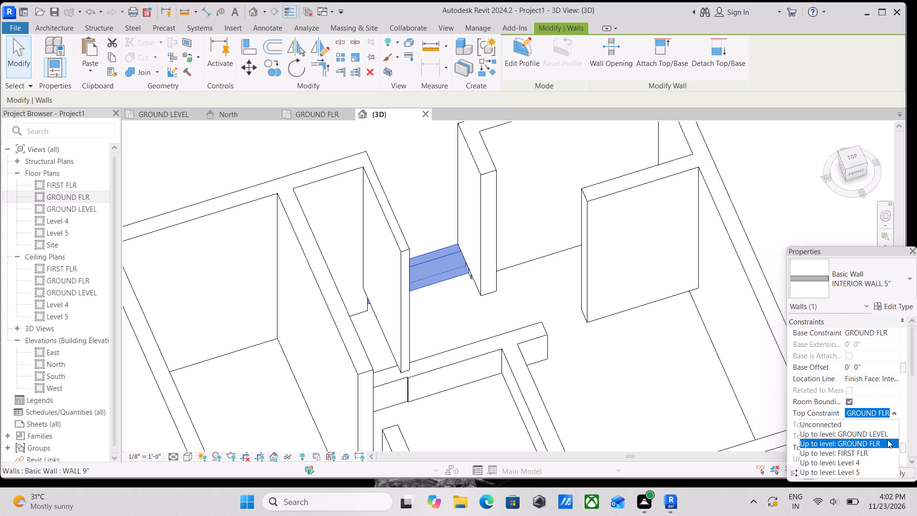
left_click(849, 451)
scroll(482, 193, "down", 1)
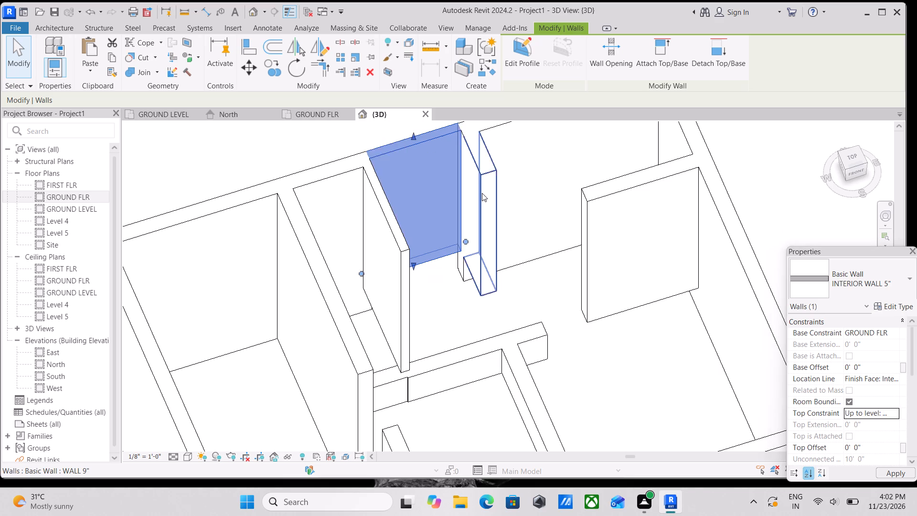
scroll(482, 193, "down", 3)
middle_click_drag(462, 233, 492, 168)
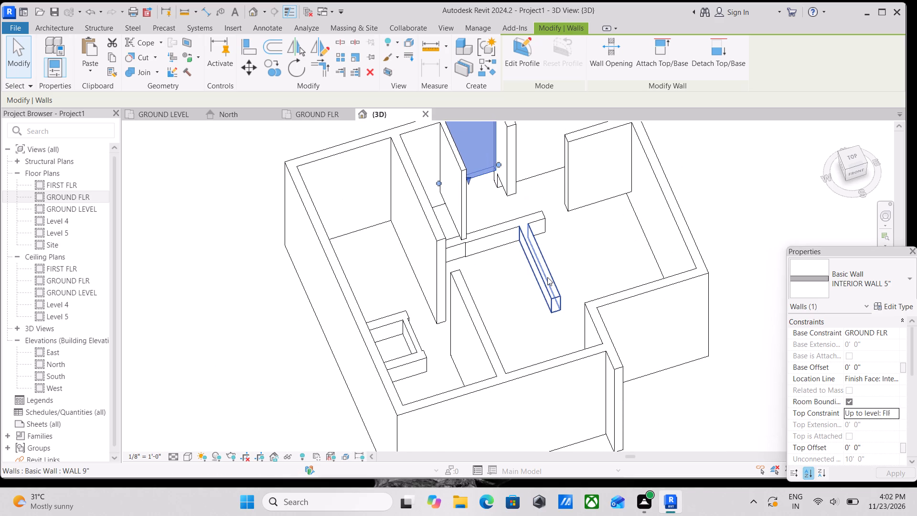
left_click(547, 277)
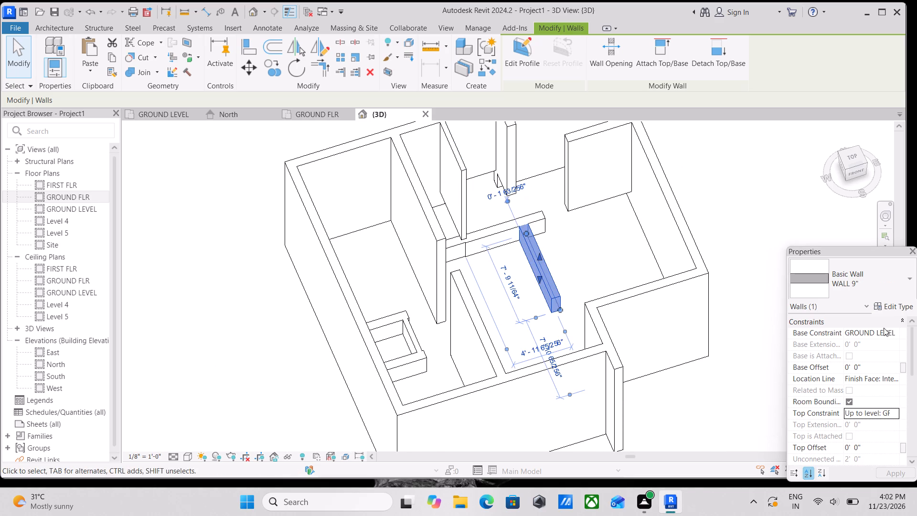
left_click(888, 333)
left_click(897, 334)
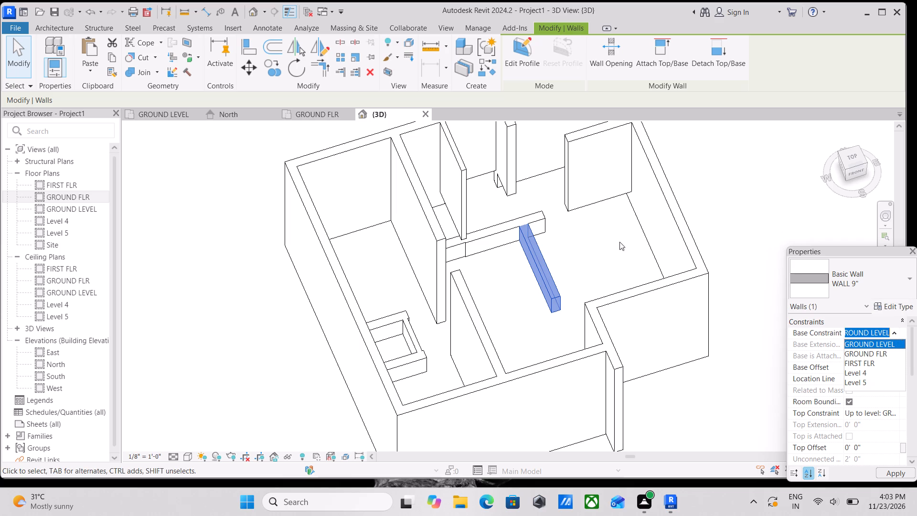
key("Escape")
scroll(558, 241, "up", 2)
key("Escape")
Set the six remaining low walls, around the bedroom toilet, stair and kitchen, to base GROUND FLR and top Up to level: FIRST FLR.
scroll(557, 242, "down", 2)
middle_click_drag(573, 232, 567, 267, "shift")
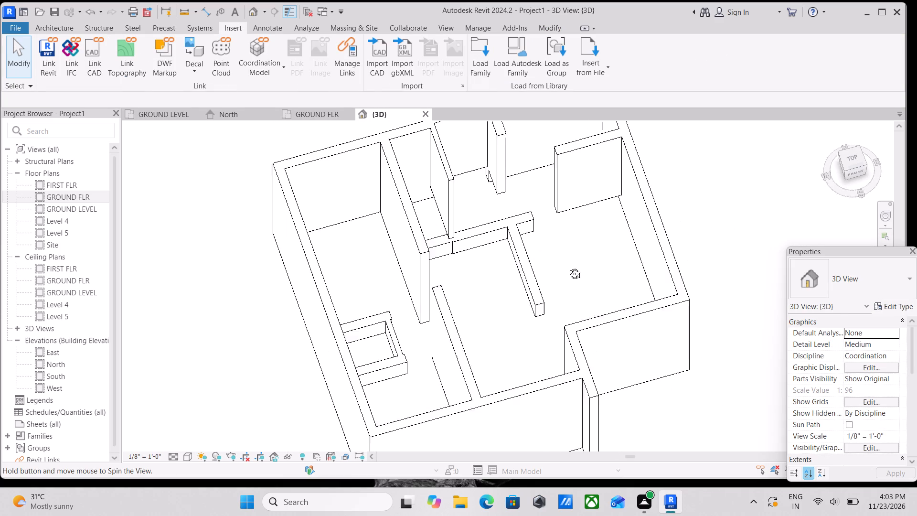
middle_click_drag(567, 267, 536, 281, "shift")
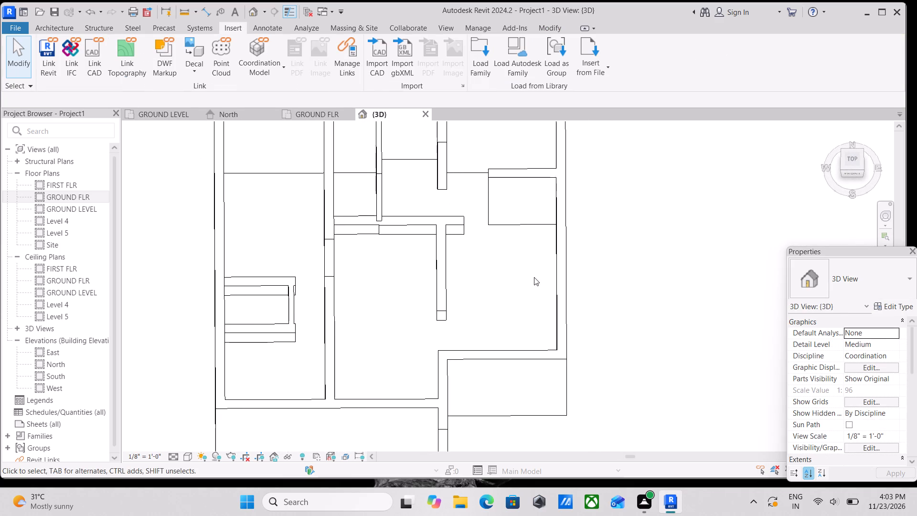
scroll(534, 277, "up", 2)
left_click(413, 263, "ctrl")
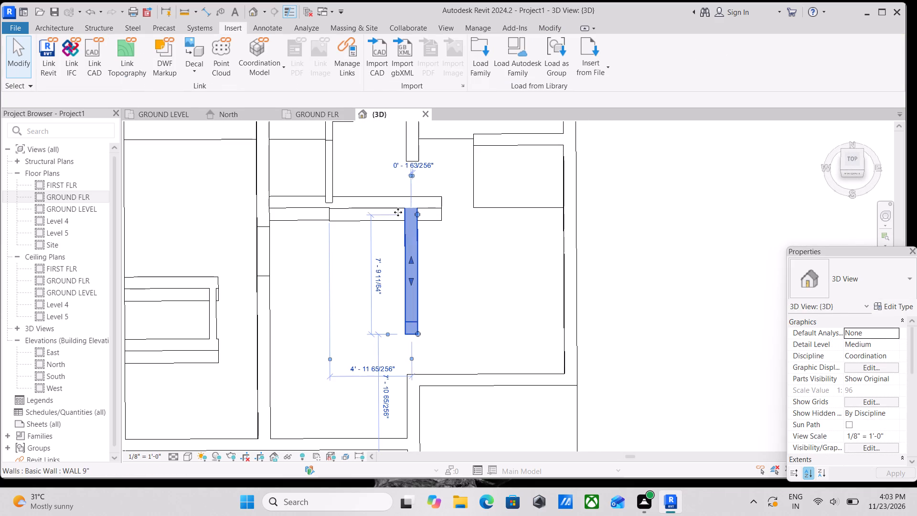
left_click(385, 207, "ctrl")
left_click(300, 202, "ctrl")
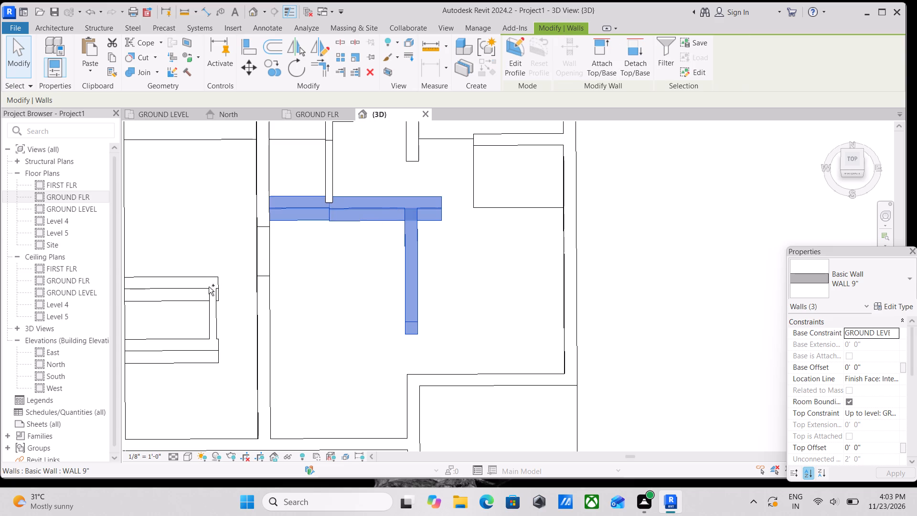
left_click(193, 288, "ctrl")
scroll(250, 290, "down", 1)
middle_click_drag(265, 287, 400, 238)
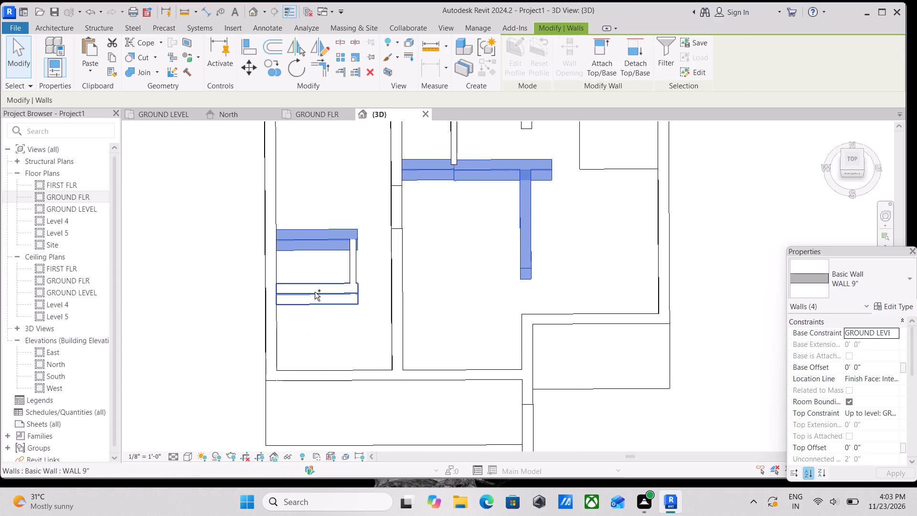
left_click(315, 292, "ctrl")
left_click(350, 266, "ctrl")
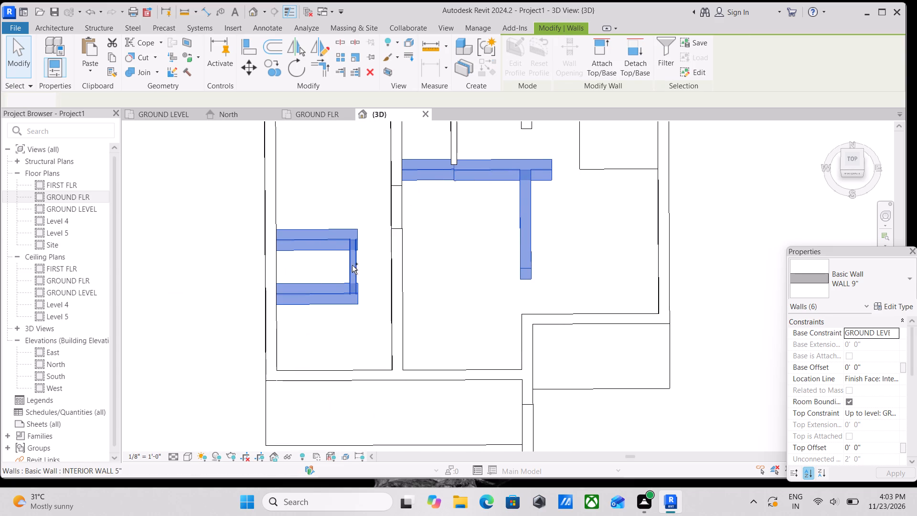
scroll(357, 263, "down", 2)
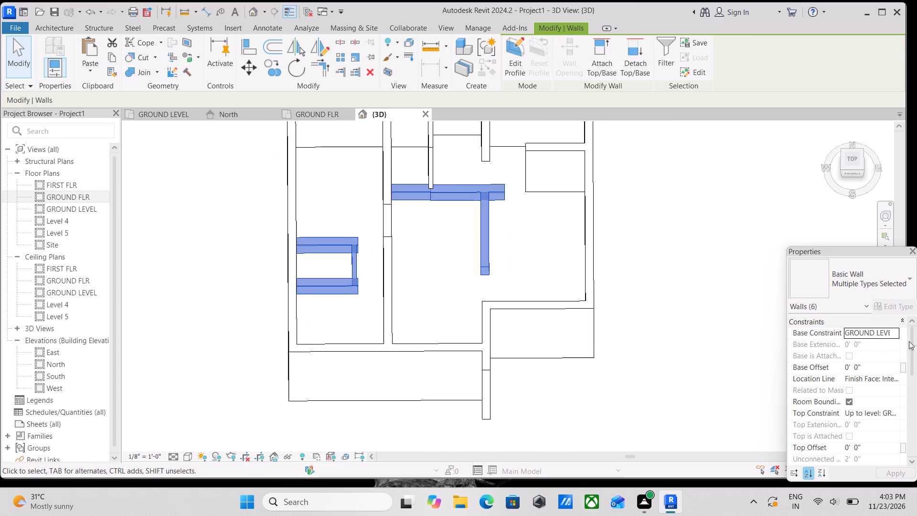
left_click(895, 331)
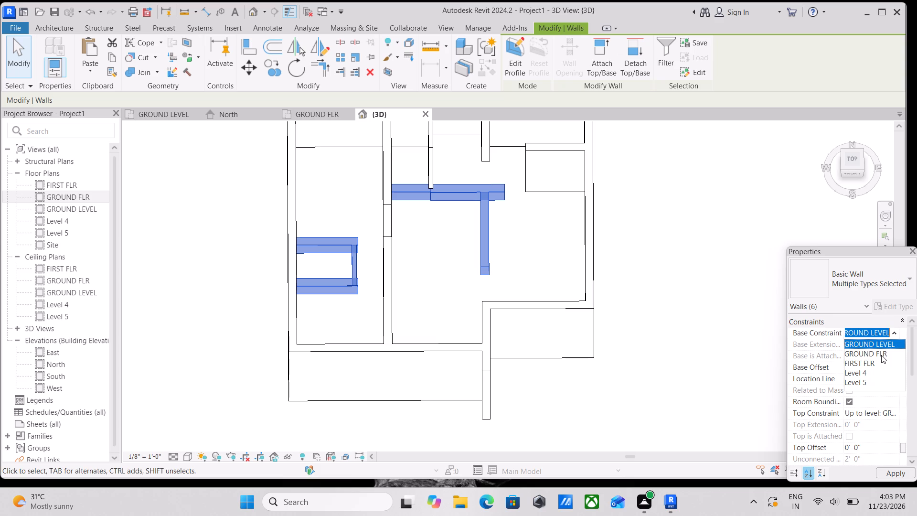
left_click(881, 355)
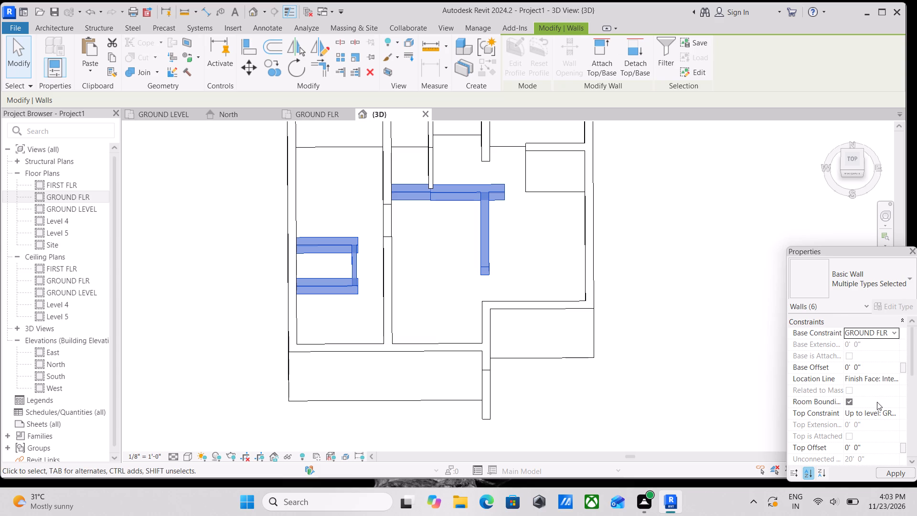
left_click(893, 413)
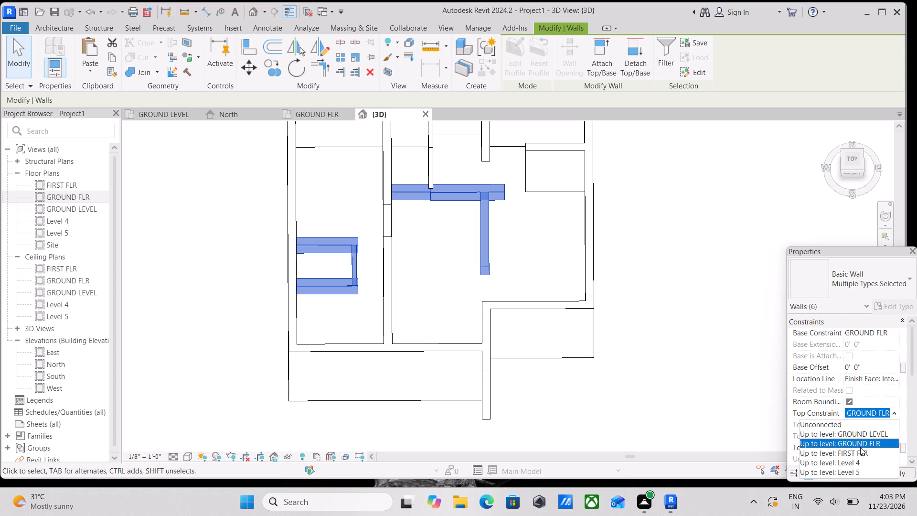
left_click(853, 451)
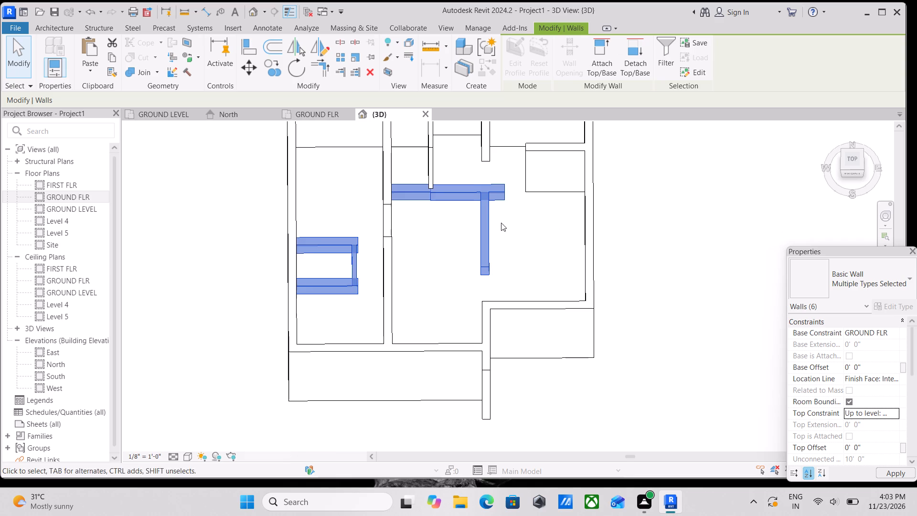
scroll(485, 227, "down", 3)
key("Escape")
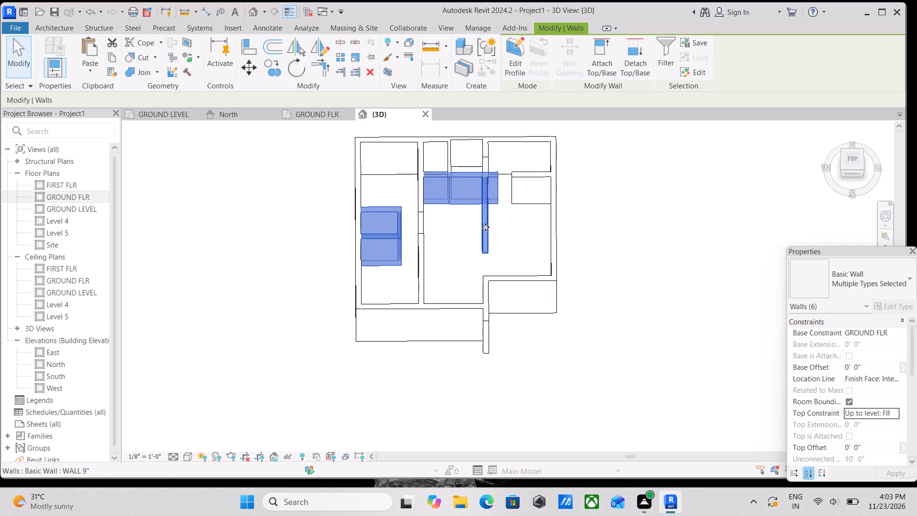
Inspect the wall heights of the whole 3D model from several sides and from above.
scroll(485, 227, "down", 4)
middle_click_drag(487, 249, 550, 110, "shift")
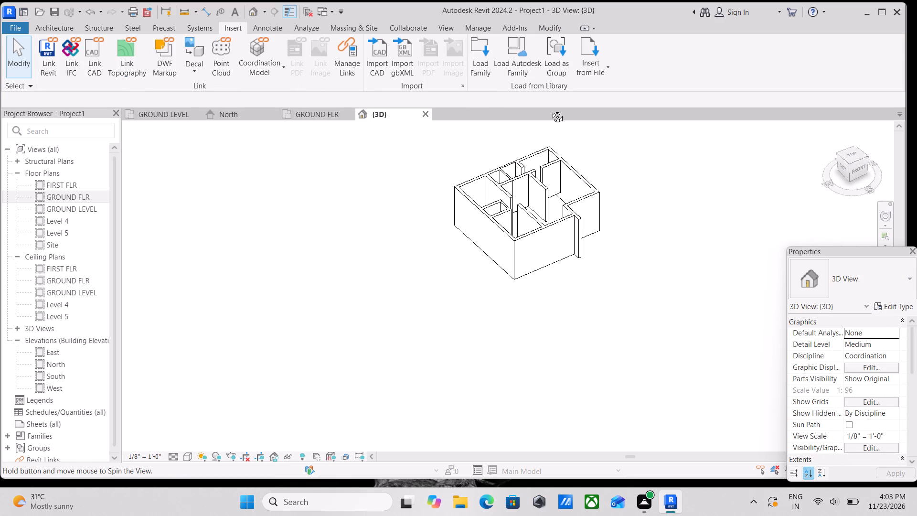
middle_click_drag(550, 110, 550, 106, "shift")
scroll(567, 262, "up", 3)
middle_click_drag(560, 230, 552, 250, "shift")
scroll(560, 230, "up", 1, "shift")
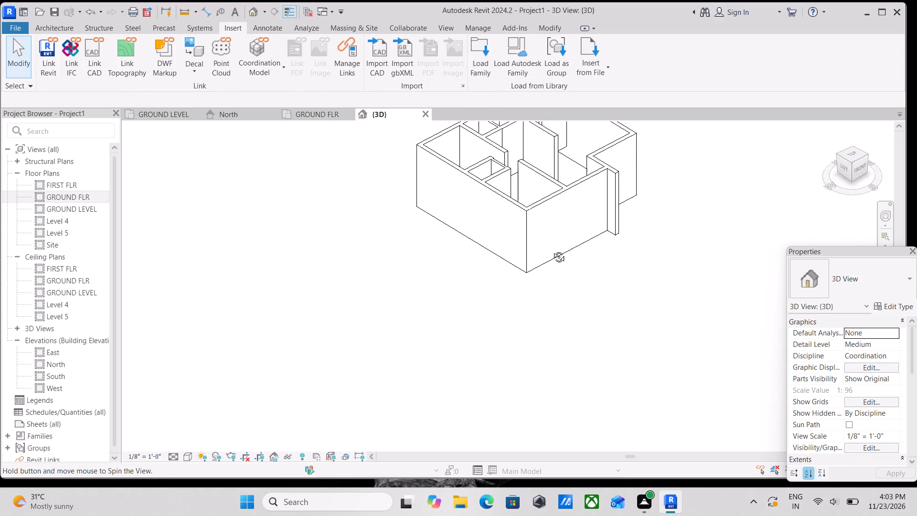
middle_click_drag(552, 250, 467, 248, "shift")
middle_click_drag(390, 217, 373, 218)
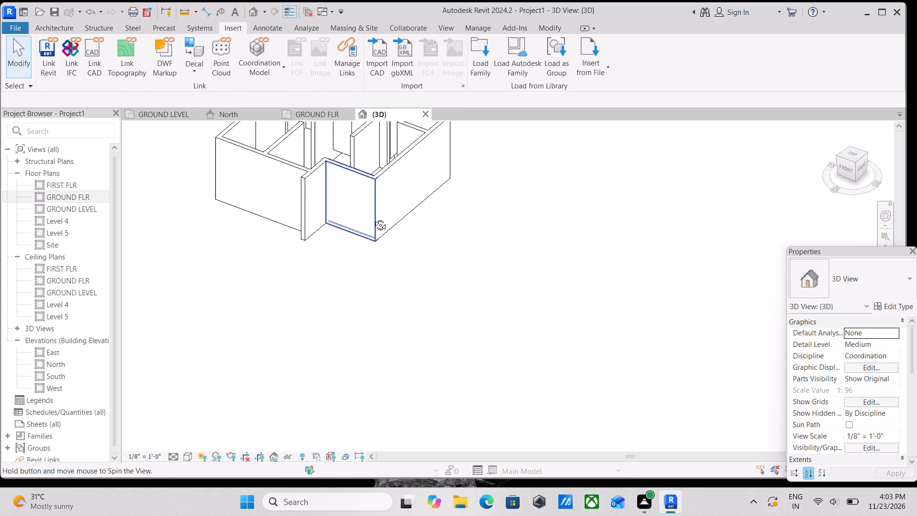
middle_click_drag(373, 218, 465, 273)
scroll(448, 218, "up", 1)
middle_click_drag(440, 210, 401, 323, "shift")
middle_click_drag(422, 234, 417, 296)
scroll(422, 235, "down", 1)
scroll(416, 213, "up", 1)
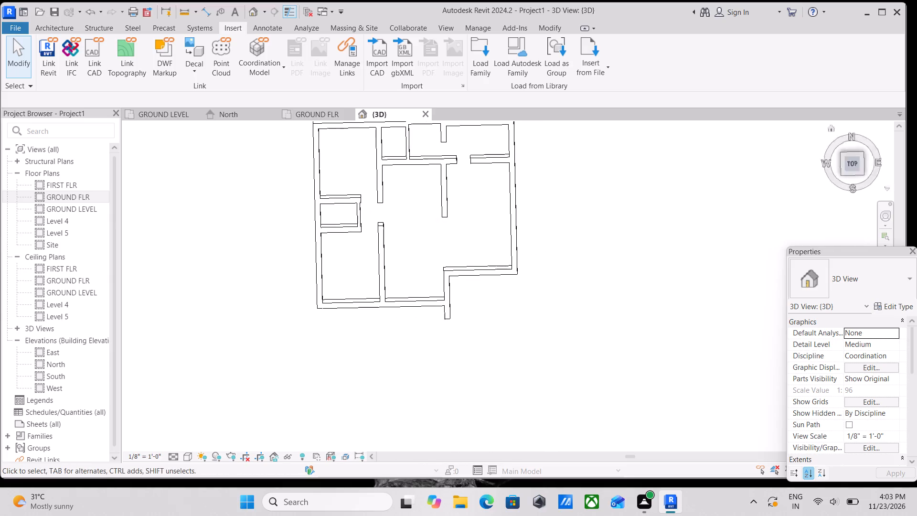
left_click(854, 166)
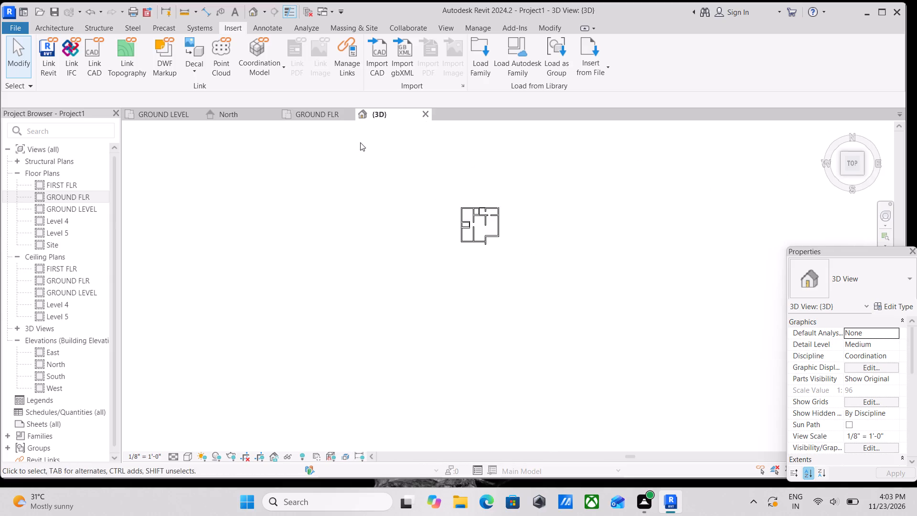
In the GROUND FLR plan, nudge the plan image down until its rear outer wall lines up with the modelled rear wall.
left_click(314, 111)
scroll(535, 312, "up", 3)
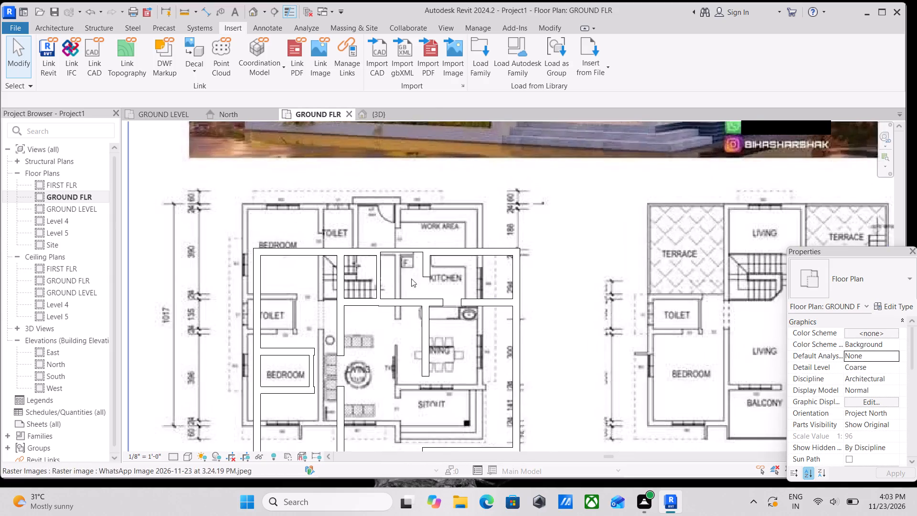
scroll(405, 273, "up", 1)
middle_click_drag(363, 246, 428, 285)
scroll(348, 293, "up", 2)
middle_click_drag(352, 289, 378, 263)
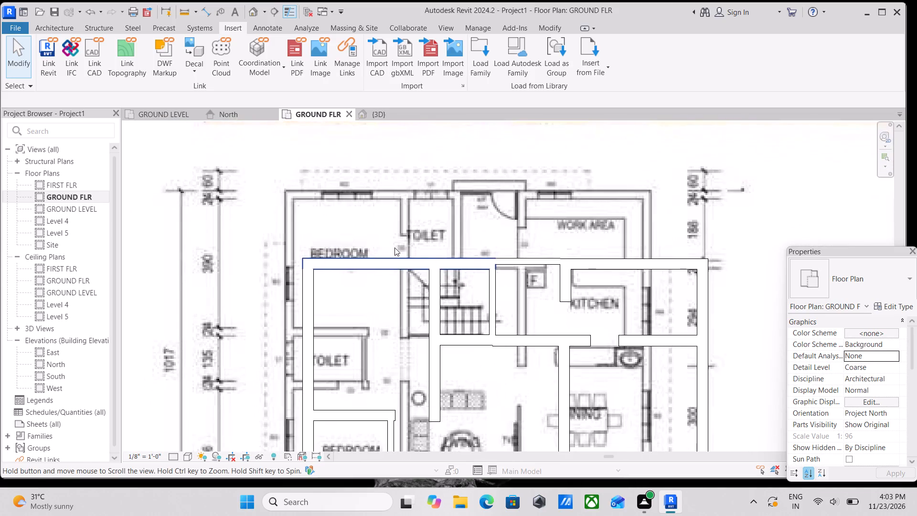
scroll(413, 227, "down", 6)
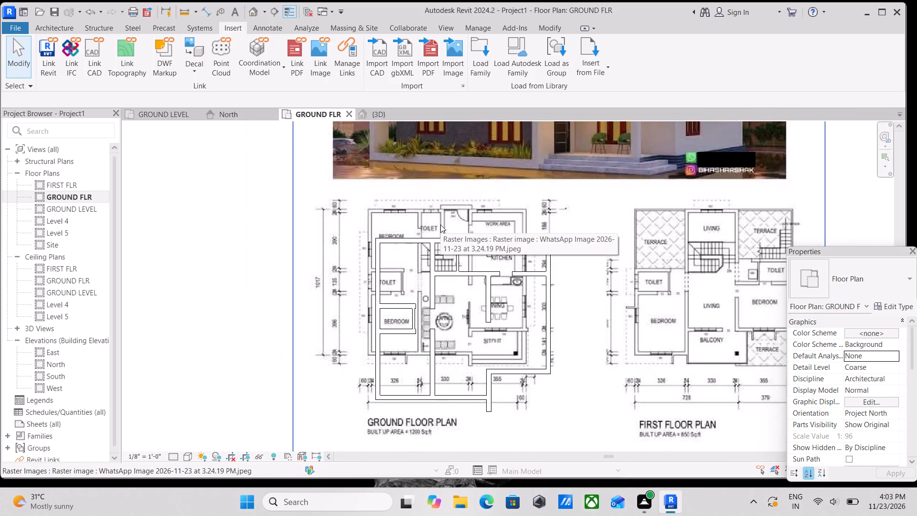
scroll(500, 221, "down", 2)
middle_click_drag(500, 221, 502, 215)
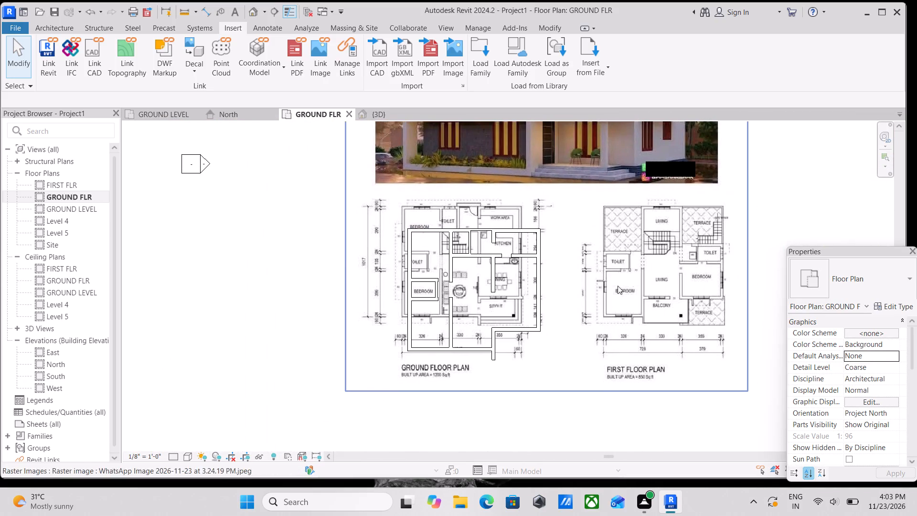
left_click(748, 231)
middle_click_drag(691, 290, 754, 343)
middle_click_drag(682, 342, 673, 322)
key("Down")
key("Down")
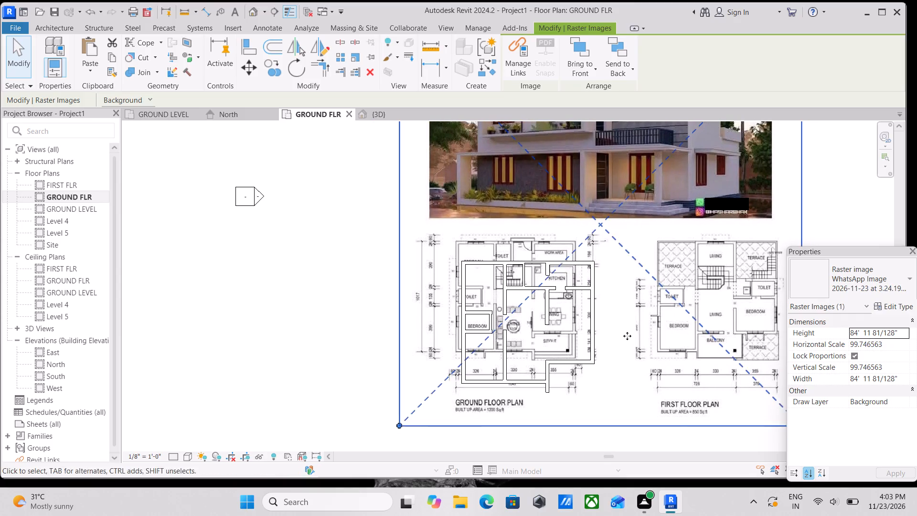
key("Down")
key("Down")
key("Down")
key("Down")
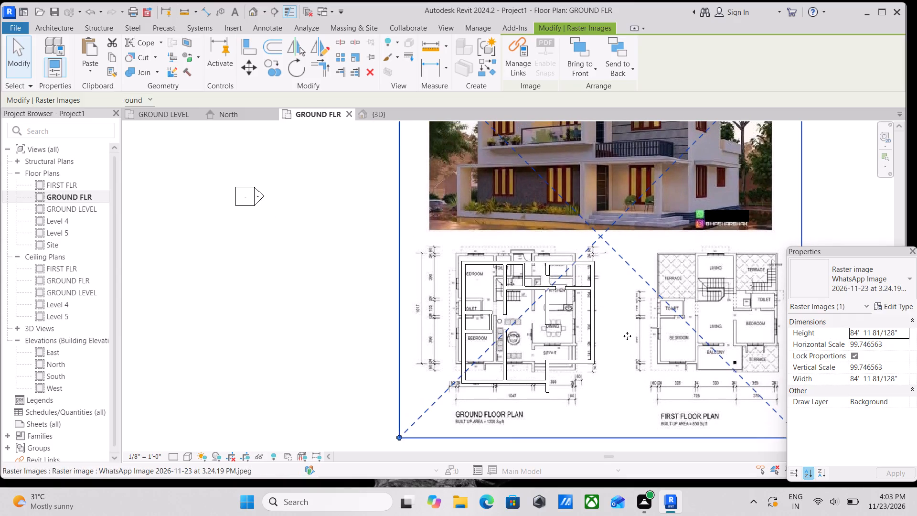
key("Down")
scroll(495, 317, "up", 2)
scroll(456, 245, "up", 2)
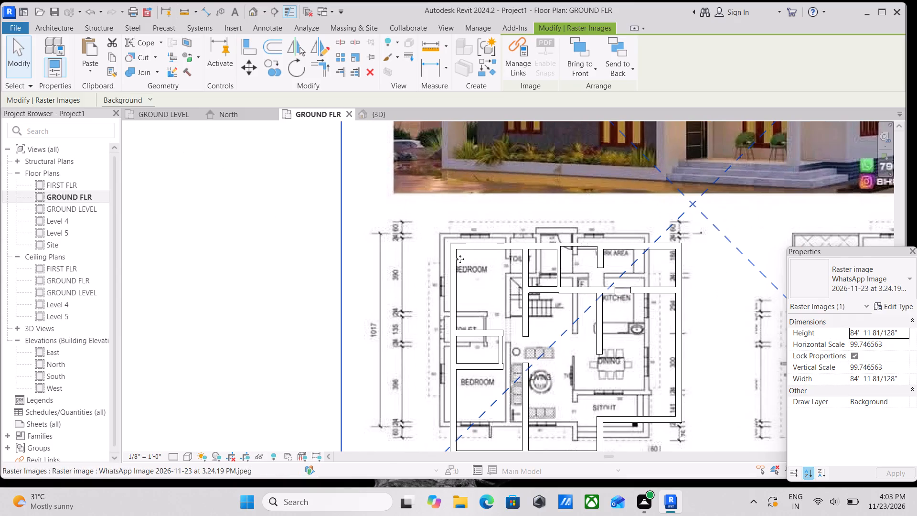
left_click(461, 259)
key("Down")
key("Down")
key("Down")
key("Down")
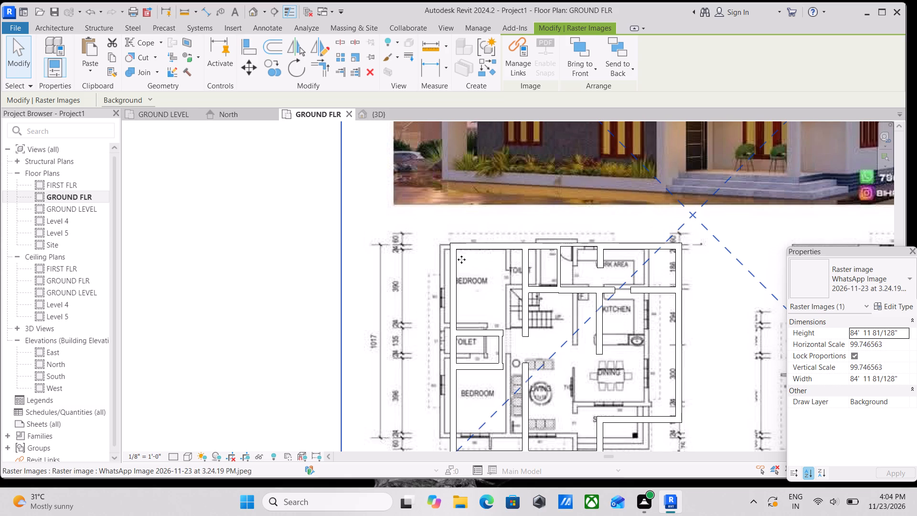
Nudge the plan image right until the bedroom-side outer wall in the ground floor plan lines up with the modelled wall.
key("Left")
key("Right")
key("Right")
key("Right")
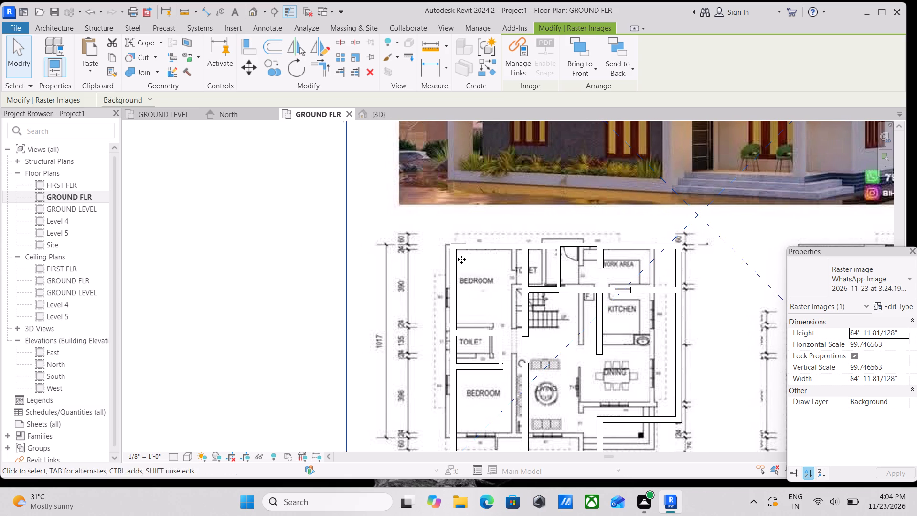
key("Right")
key("Right")
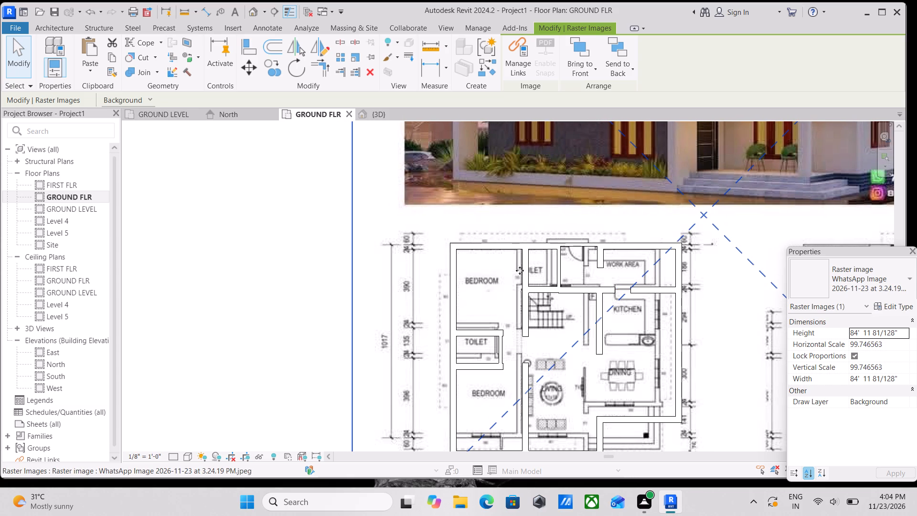
middle_click_drag(663, 270, 629, 289)
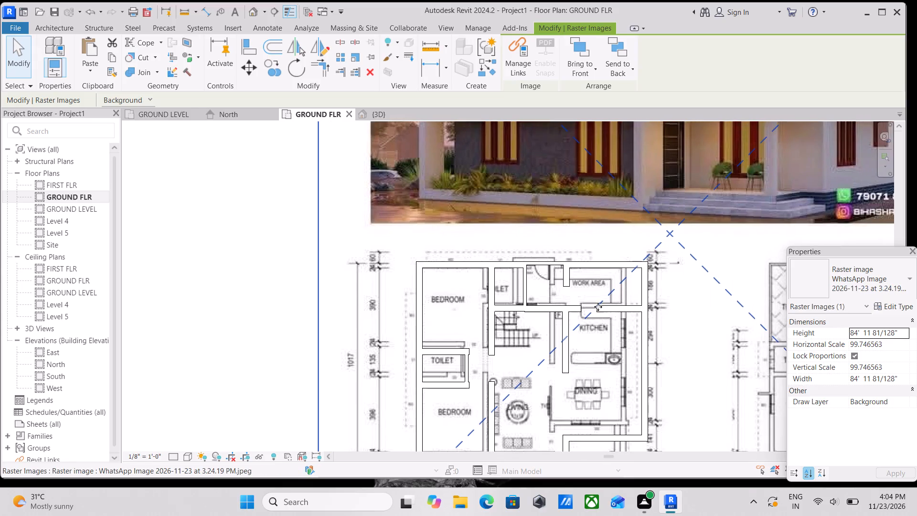
scroll(507, 253, "up", 1)
key("Escape")
Check the spacing between the wall across the sitout and the outer rear wall, using the selected wall's temporary dimension.
left_click(667, 334)
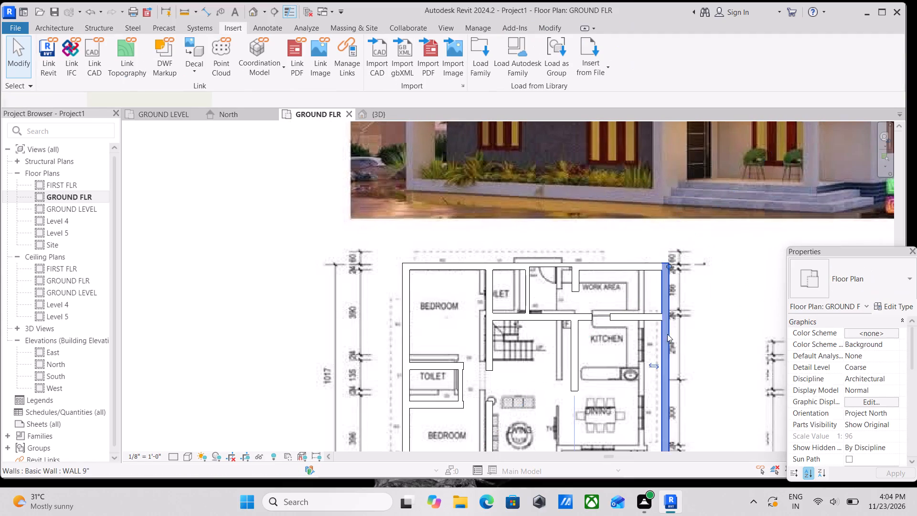
scroll(688, 322, "down", 2)
middle_click_drag(688, 322, 674, 242)
scroll(659, 401, "up", 2)
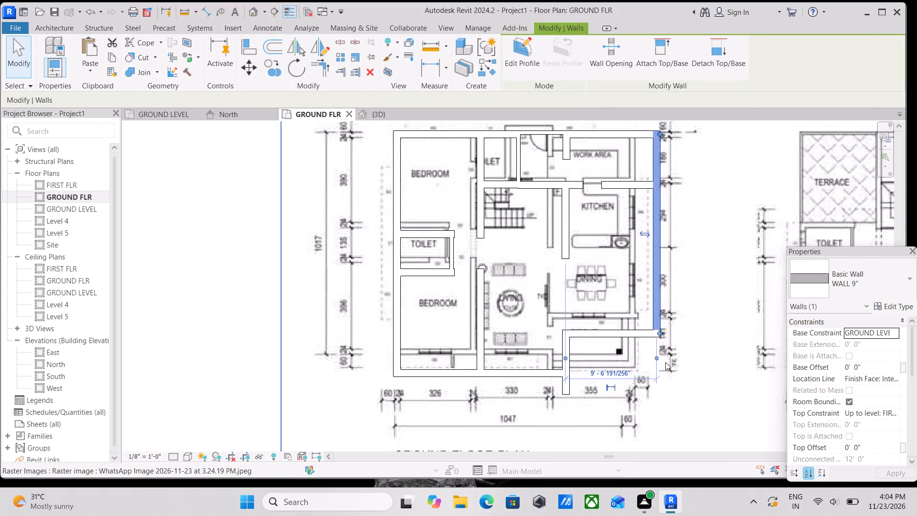
left_click(607, 331)
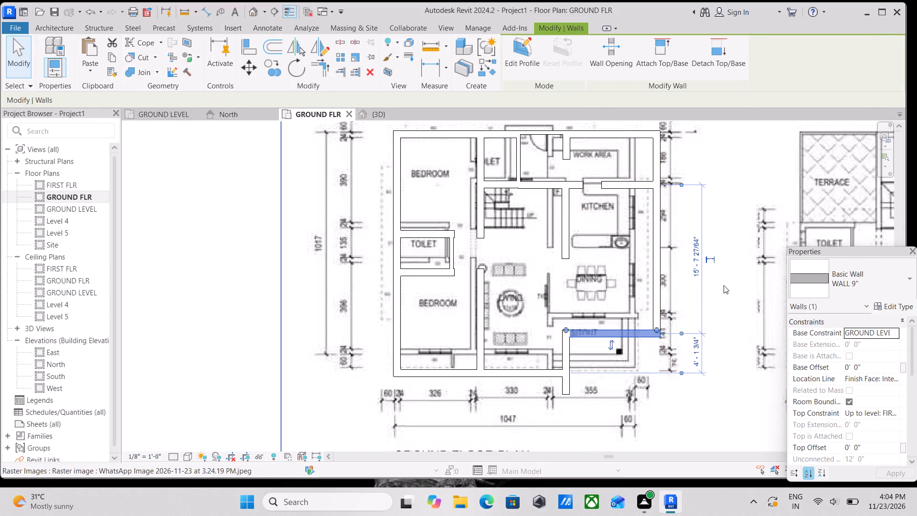
middle_click_drag(722, 294, 722, 357)
scroll(676, 238, "up", 5)
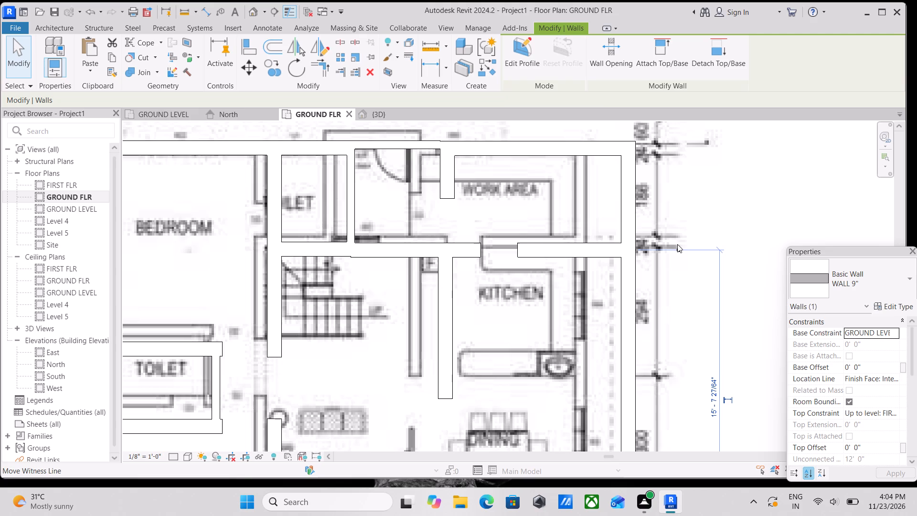
left_click_drag(678, 250, 667, 174)
scroll(663, 250, "up", 1)
left_click_drag(679, 250, 635, 129)
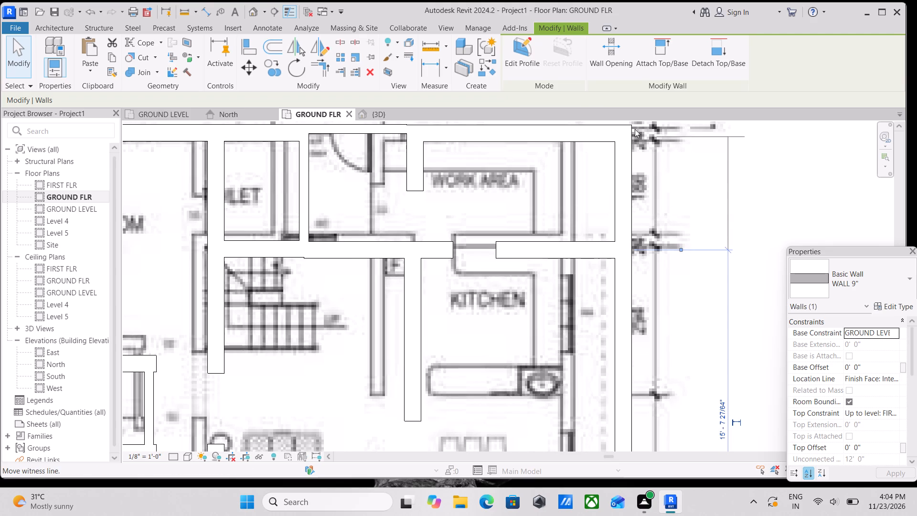
left_click_drag(635, 129, 632, 122)
scroll(705, 261, "down", 2)
middle_click_drag(705, 261, 695, 225)
scroll(714, 324, "down", 4)
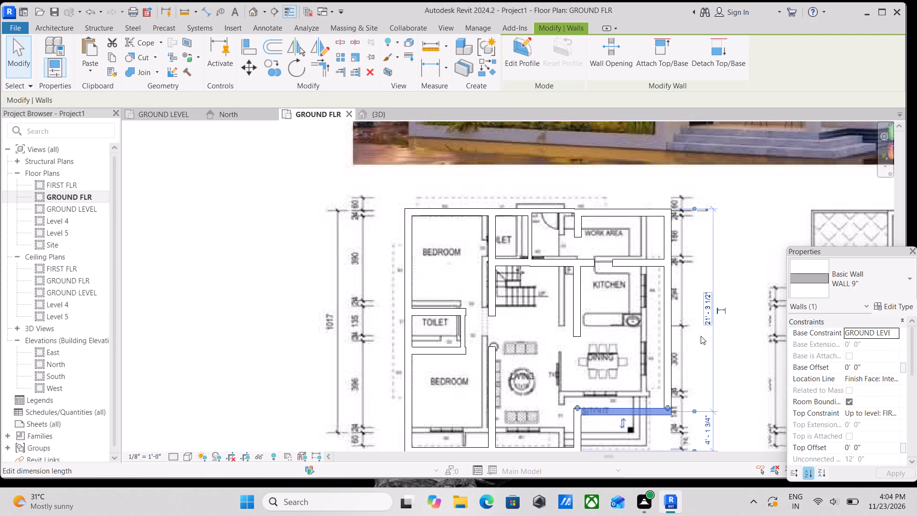
scroll(675, 323, "down", 3)
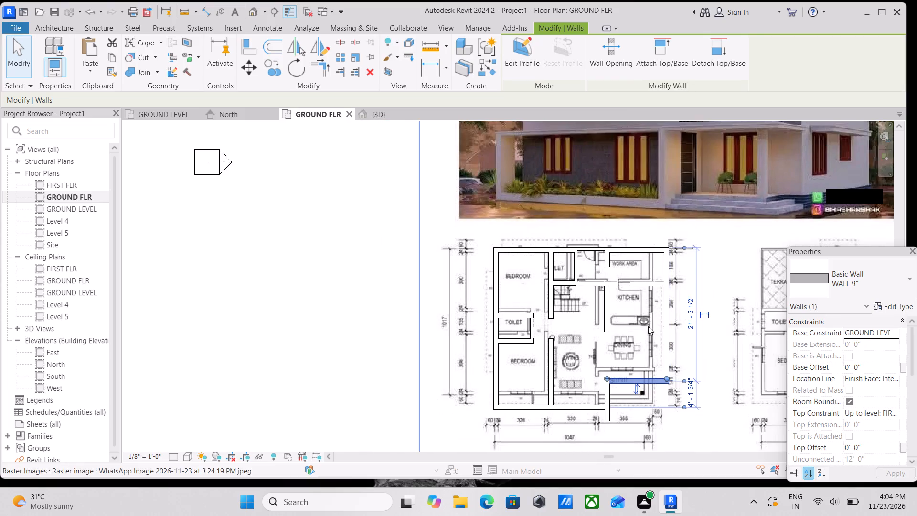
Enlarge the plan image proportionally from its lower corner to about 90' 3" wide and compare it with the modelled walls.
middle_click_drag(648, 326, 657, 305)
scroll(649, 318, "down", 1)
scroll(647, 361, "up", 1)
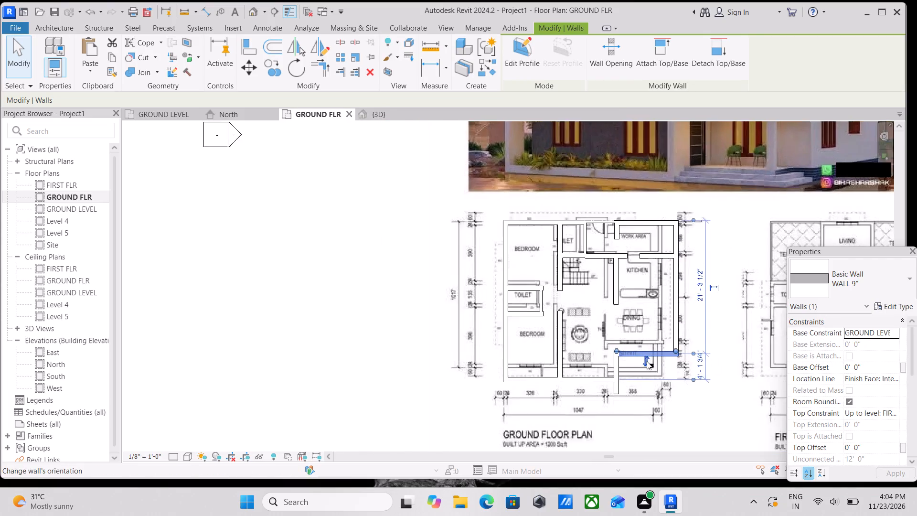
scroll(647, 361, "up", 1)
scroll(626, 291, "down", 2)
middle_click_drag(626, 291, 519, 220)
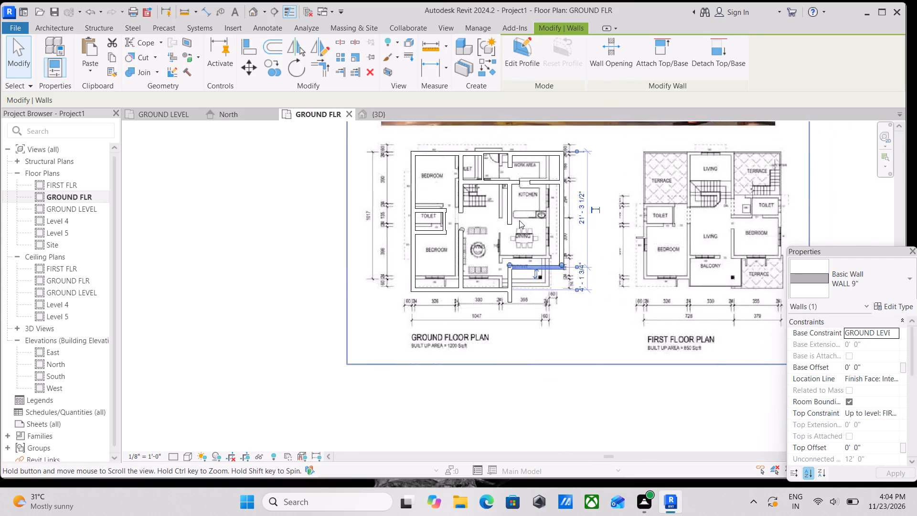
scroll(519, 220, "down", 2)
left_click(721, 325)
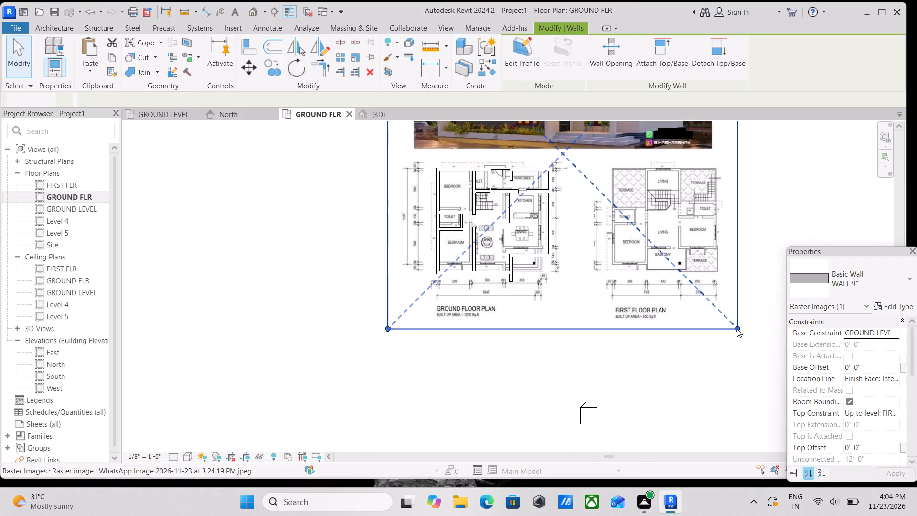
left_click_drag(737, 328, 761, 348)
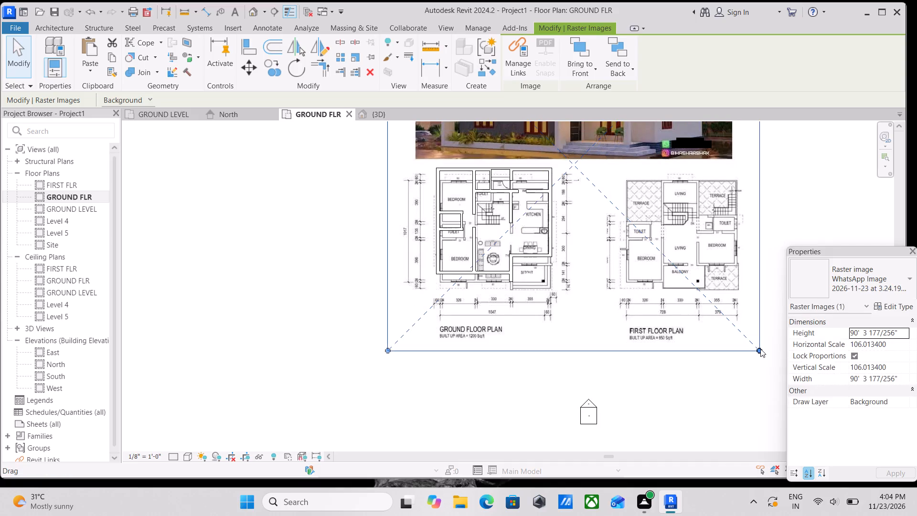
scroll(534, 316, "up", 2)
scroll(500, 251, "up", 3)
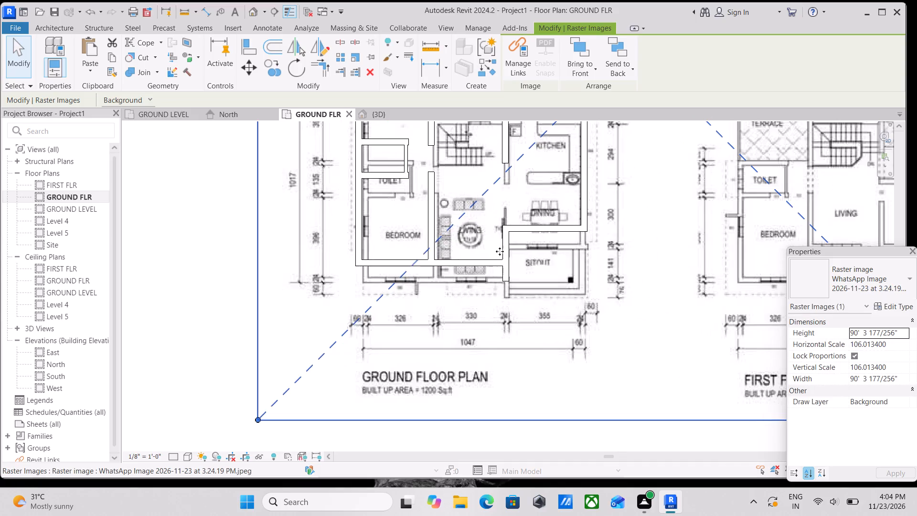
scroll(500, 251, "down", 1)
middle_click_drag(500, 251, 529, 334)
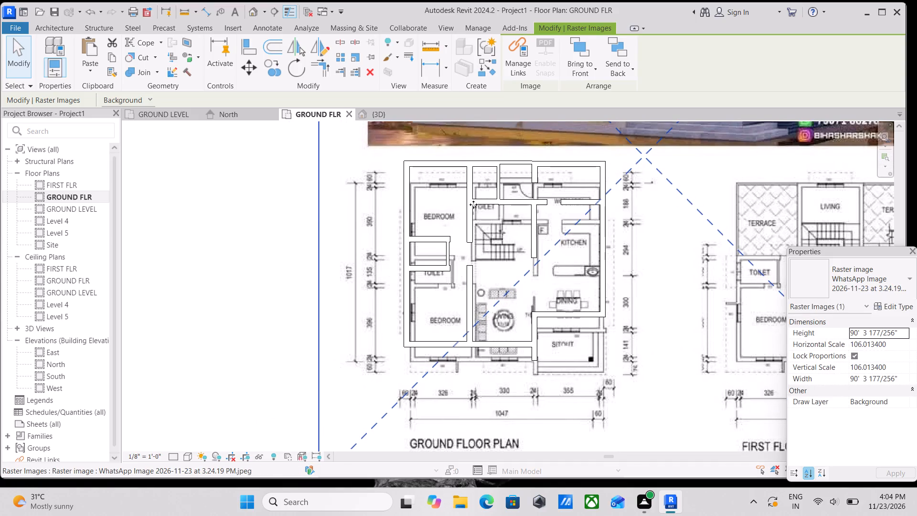
Enlarge the plan image proportionally from its lower corner to about 96' 3" wide.
scroll(447, 208, "down", 1)
middle_click_drag(447, 209, 483, 308)
scroll(483, 292, "down", 2)
middle_click_drag(483, 292, 482, 204)
scroll(548, 265, "down", 2)
middle_click_drag(548, 265, 475, 217)
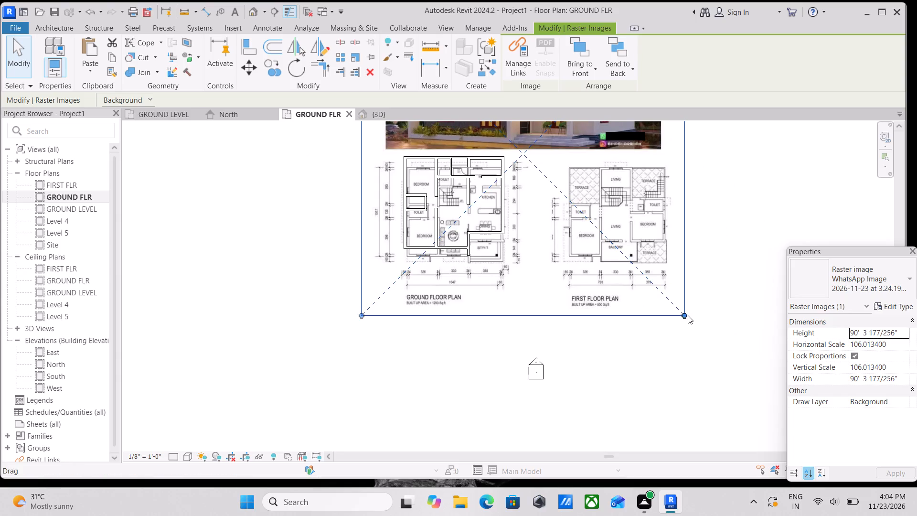
left_click_drag(688, 315, 712, 334)
Nudge the plan image up until the ground floor plan's rear wall nearly meets the modelled rear wall.
scroll(606, 276, "down", 1)
middle_click_drag(606, 276, 615, 345)
key("Up")
key("Up")
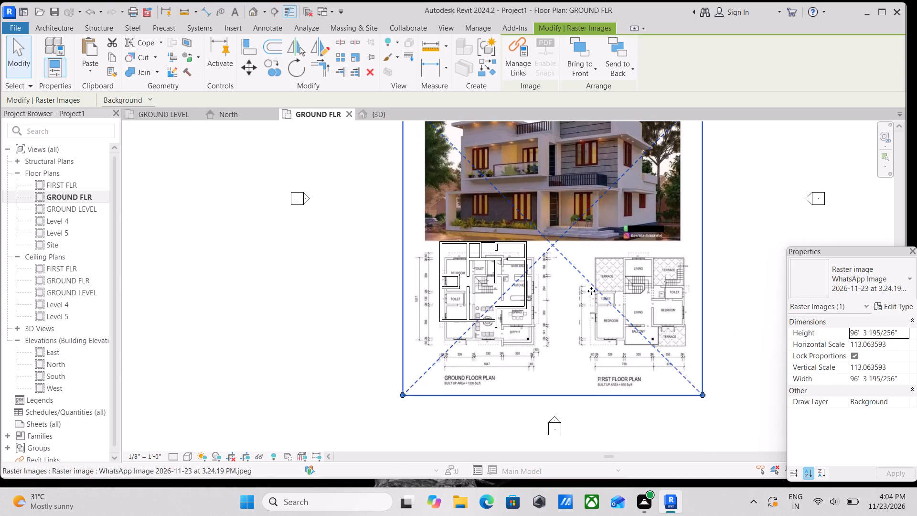
key("Up")
key("Up")
key("Up")
key("Up")
key("Up")
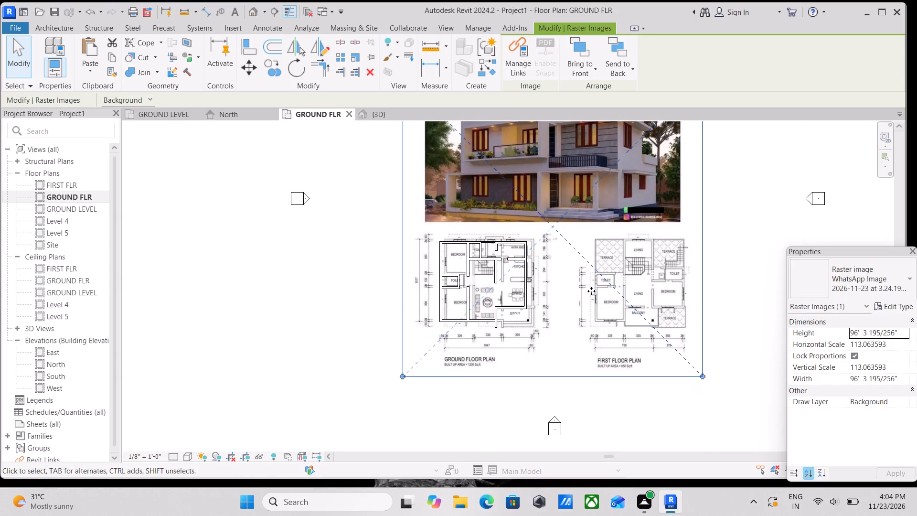
key("Up")
Nudge the plan image left and fine-tune its position until the plan's rear bedroom corner matches the modelled corner.
key("Left")
key("Left")
key("Left")
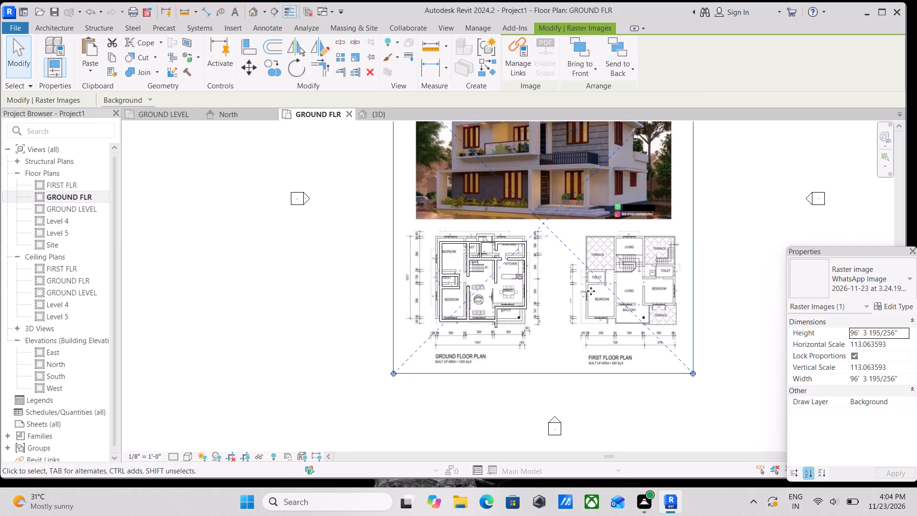
key("Up")
key("Down")
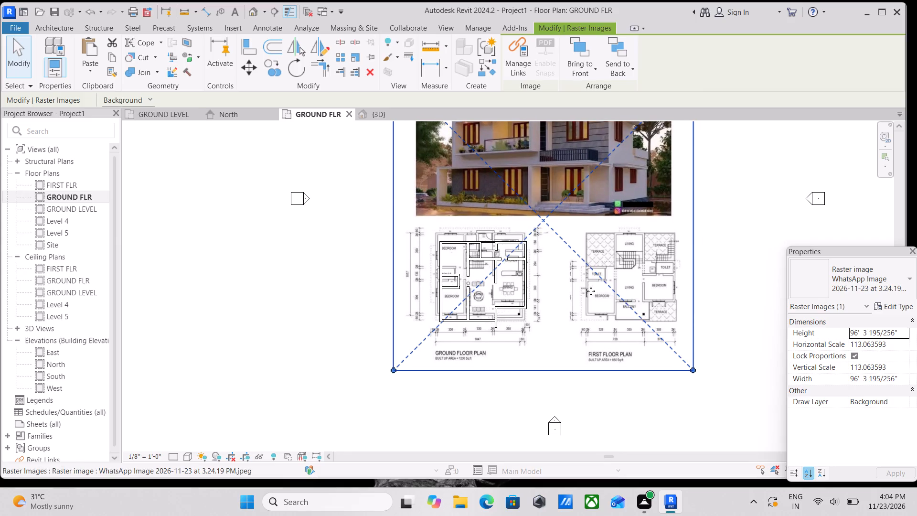
key("Down")
key("Down")
key("Right")
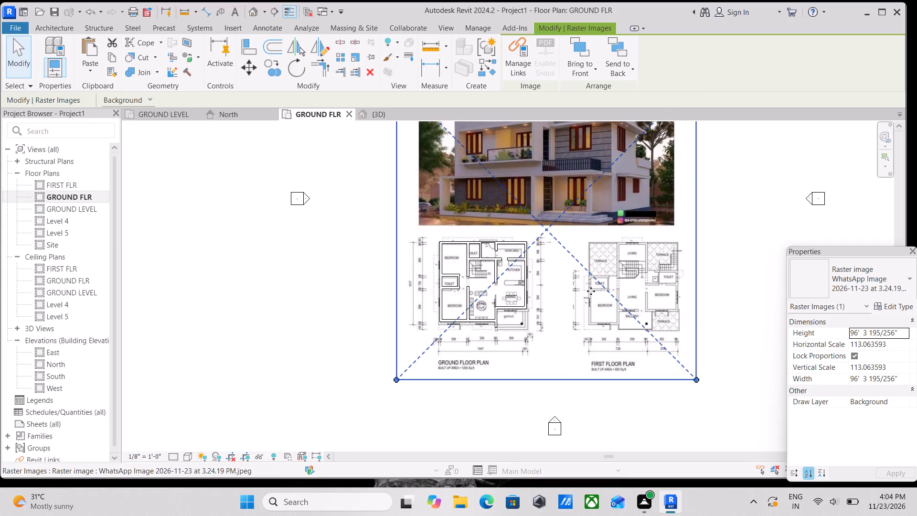
key("Right")
scroll(447, 241, "up", 3)
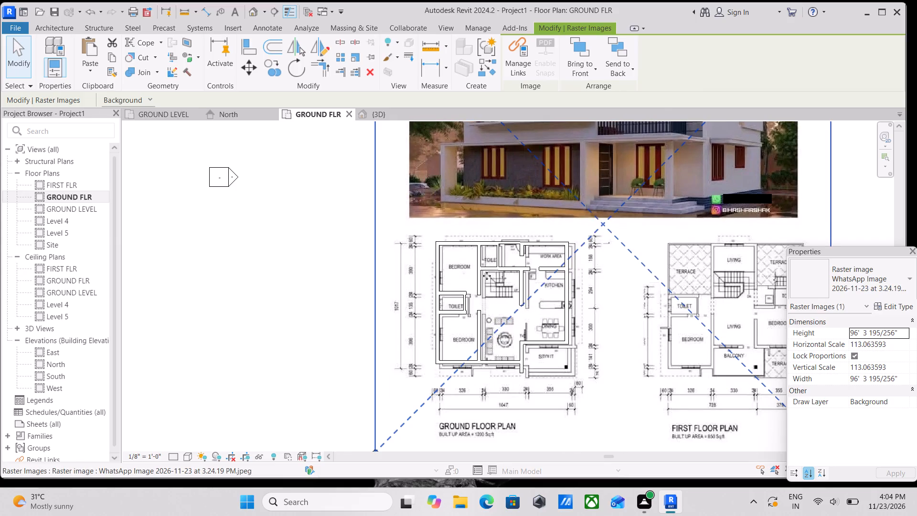
scroll(484, 233, "up", 3)
key("Escape")
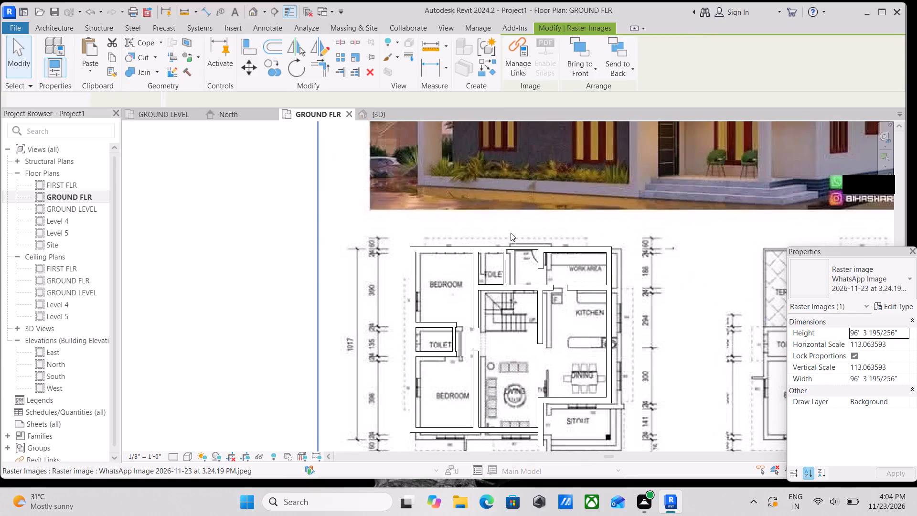
Examine the rear wall segments behind the bedroom, toilet and work area against the plan image.
left_click(494, 247)
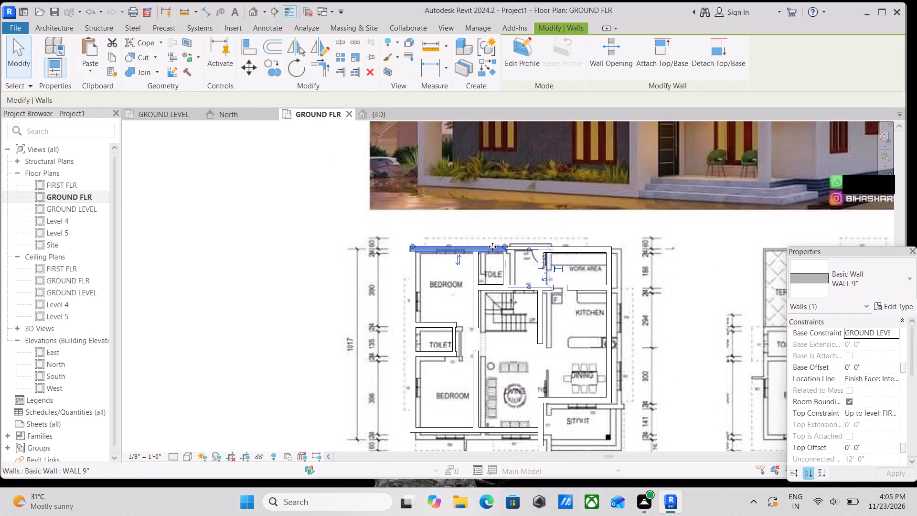
scroll(492, 247, "up", 1)
left_click(597, 253)
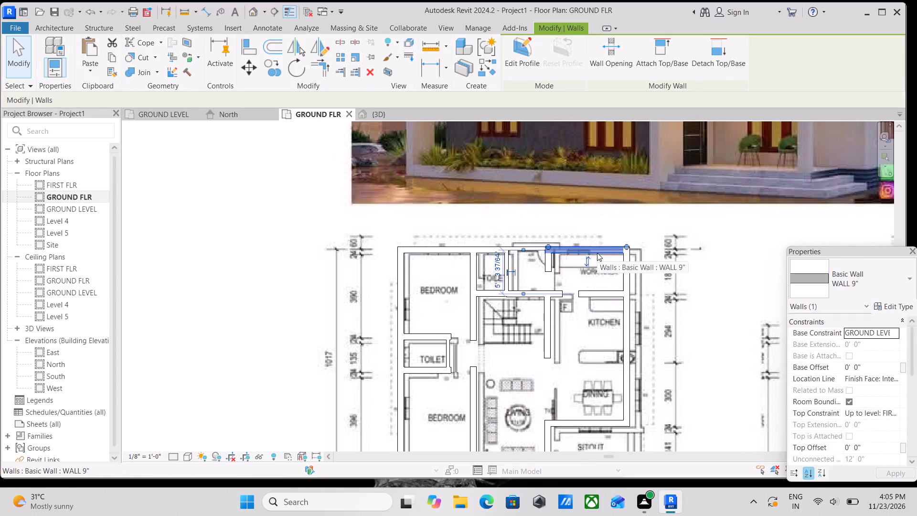
scroll(537, 263, "up", 3)
key("Escape")
left_click(529, 241)
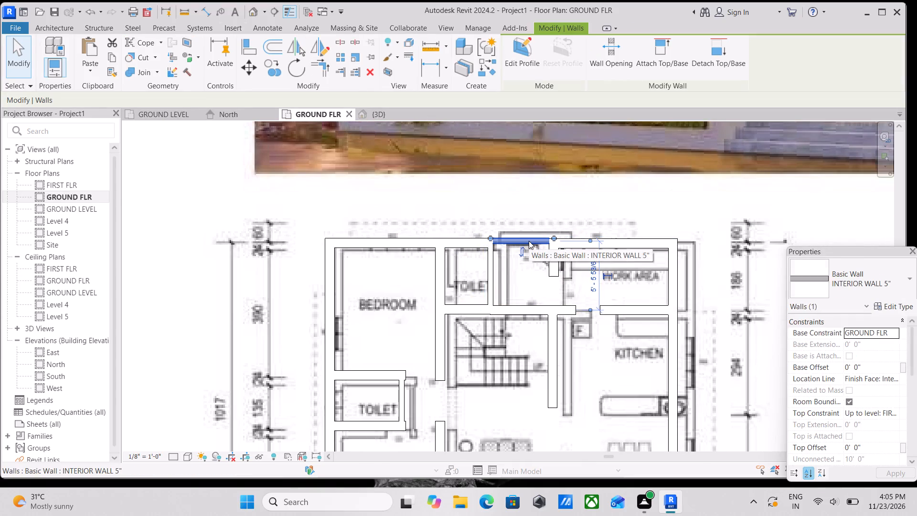
left_click(644, 249)
scroll(617, 258, "down", 3)
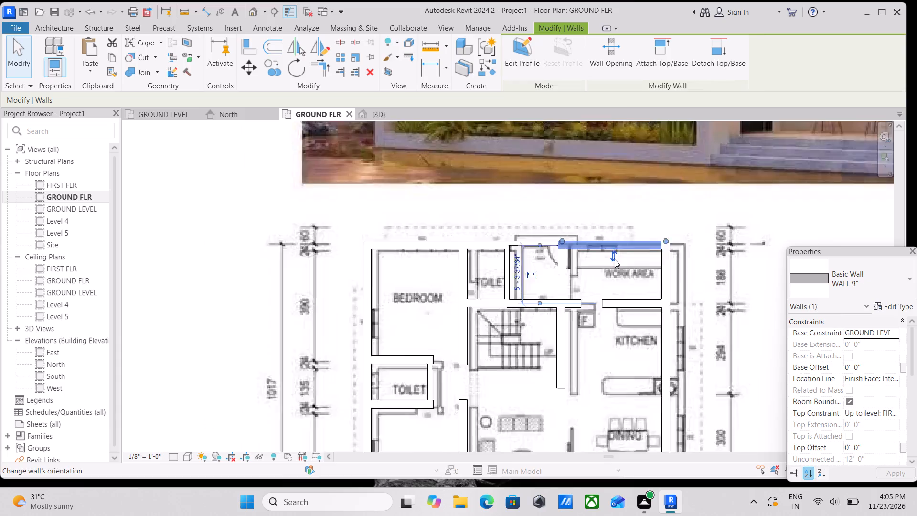
scroll(614, 260, "down", 2)
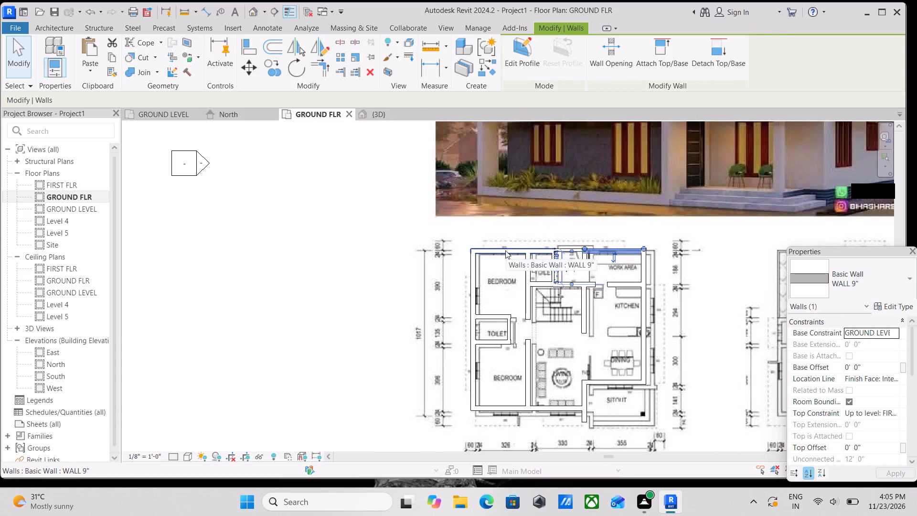
left_click(505, 250)
scroll(505, 250, "down", 2)
scroll(540, 339, "up", 2)
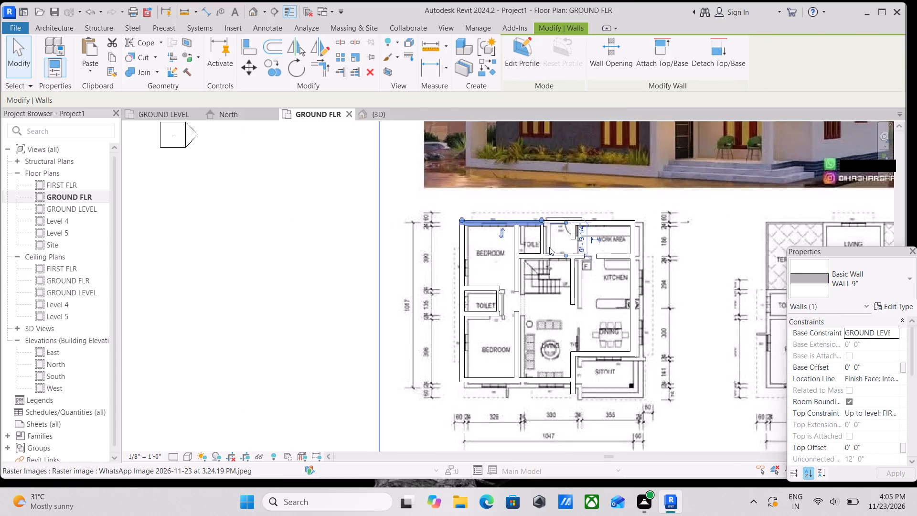
middle_click_drag(549, 247, 580, 347)
key("Escape")
scroll(568, 314, "up", 3)
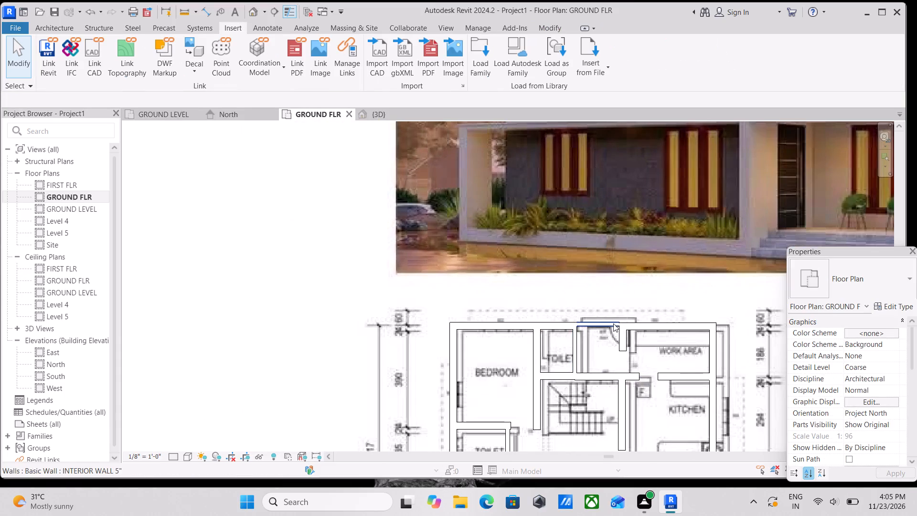
left_click(613, 323)
scroll(613, 323, "up", 2)
key("Escape")
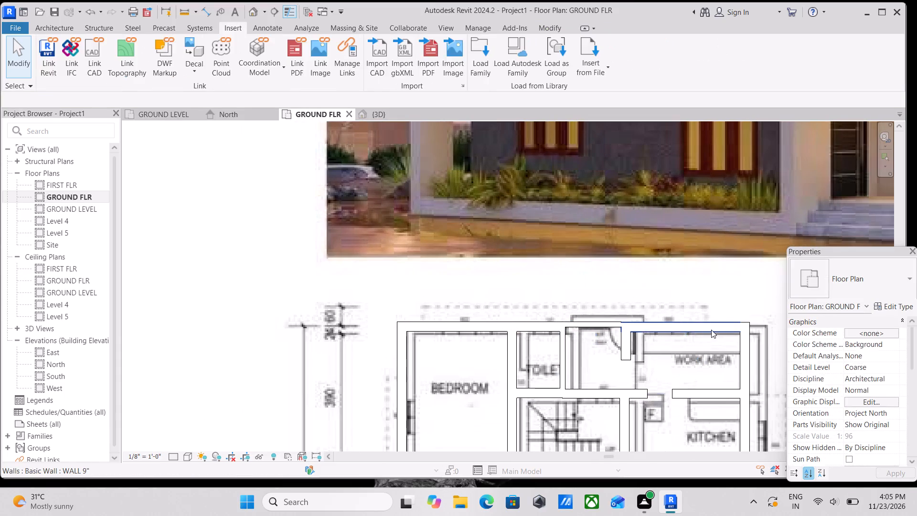
left_click(711, 330)
left_click(526, 325)
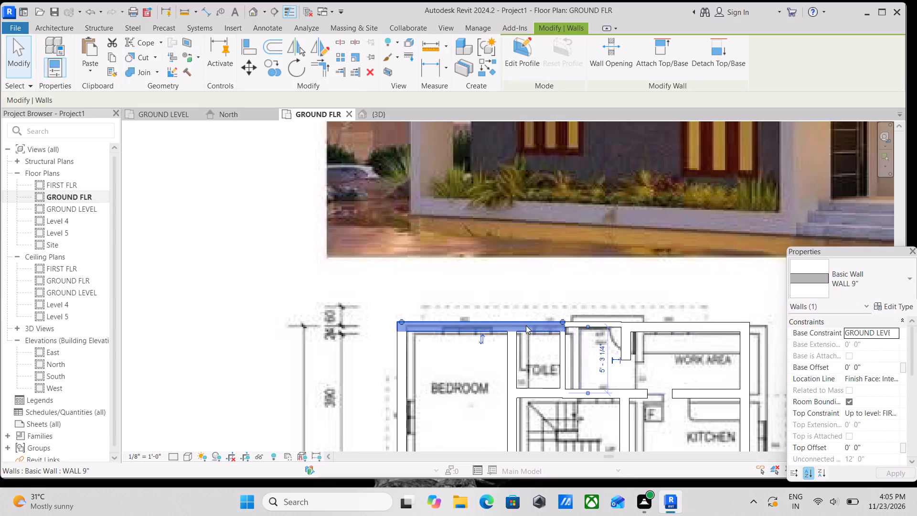
scroll(533, 319, "down", 7)
middle_click_drag(535, 347, 552, 292)
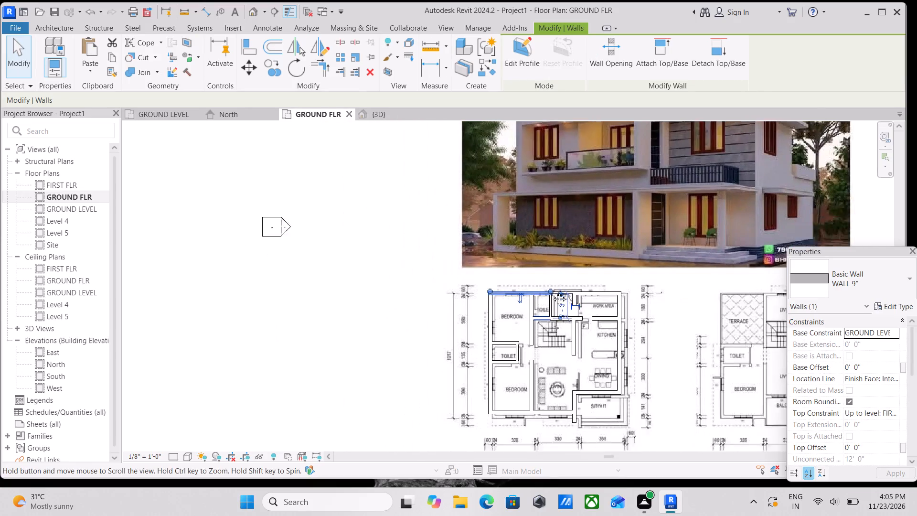
middle_click_drag(552, 292, 564, 262)
scroll(594, 312, "down", 2)
middle_click_drag(594, 312, 548, 292)
key("Escape")
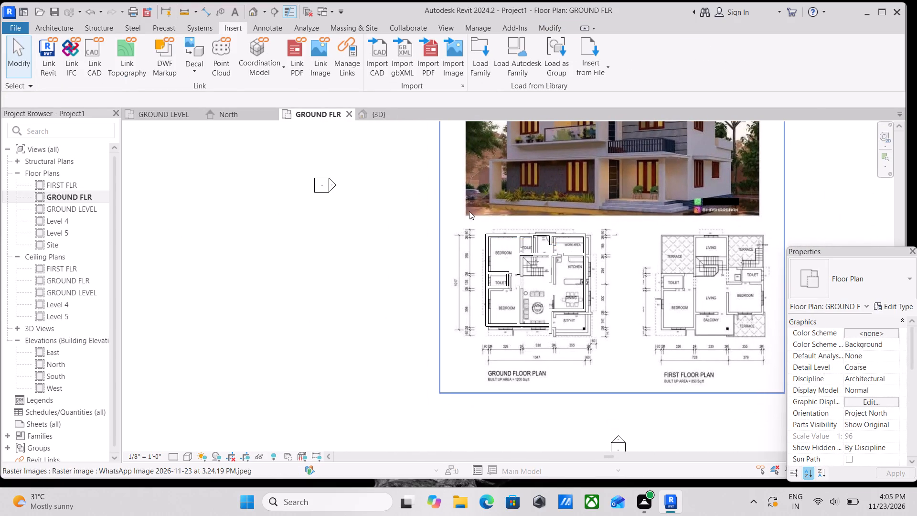
Move the plan image down and to the right, offset from the modelled walls.
left_click_drag(465, 209, 485, 241)
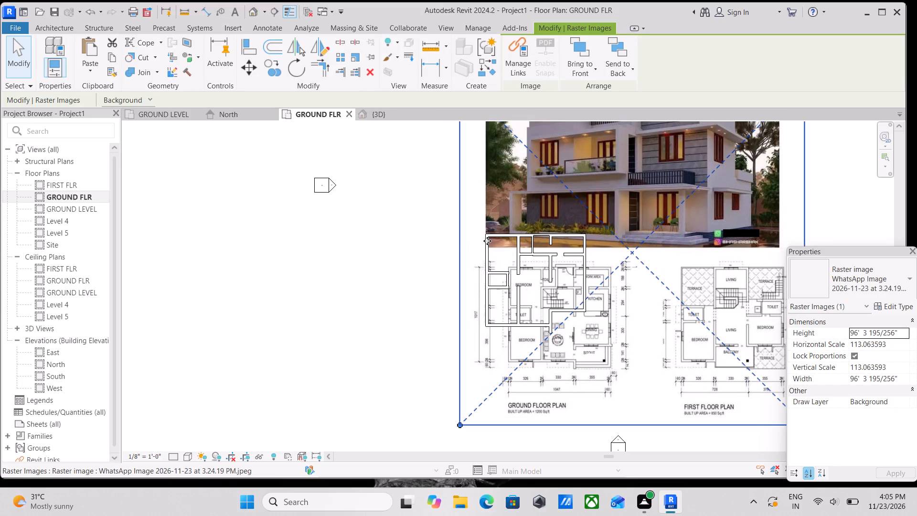
Enlarge the plan image proportionally from its lower corner to about 104' 5" wide.
scroll(530, 275, "down", 2)
middle_click_drag(530, 275, 478, 273)
middle_click_drag(460, 201, 470, 251)
scroll(470, 251, "up", 1)
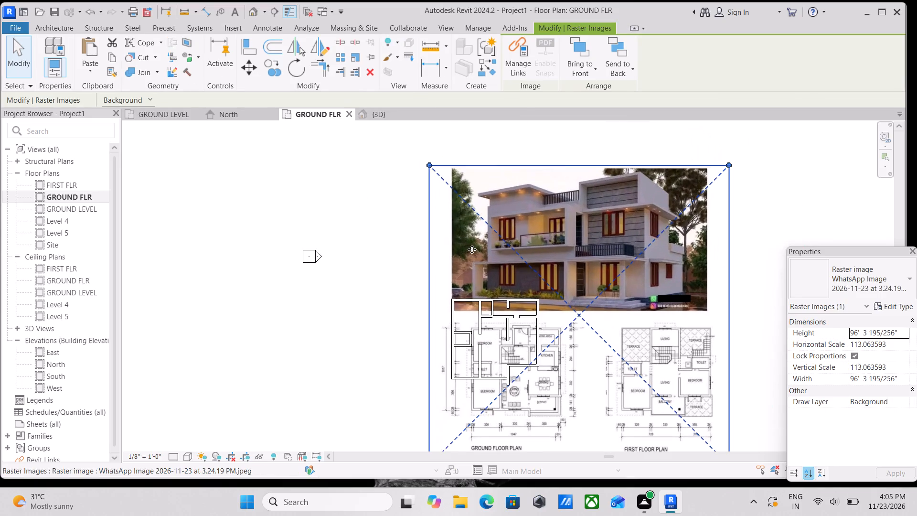
middle_click_drag(507, 220, 482, 147)
middle_click_drag(671, 354, 578, 278)
scroll(621, 320, "down", 1)
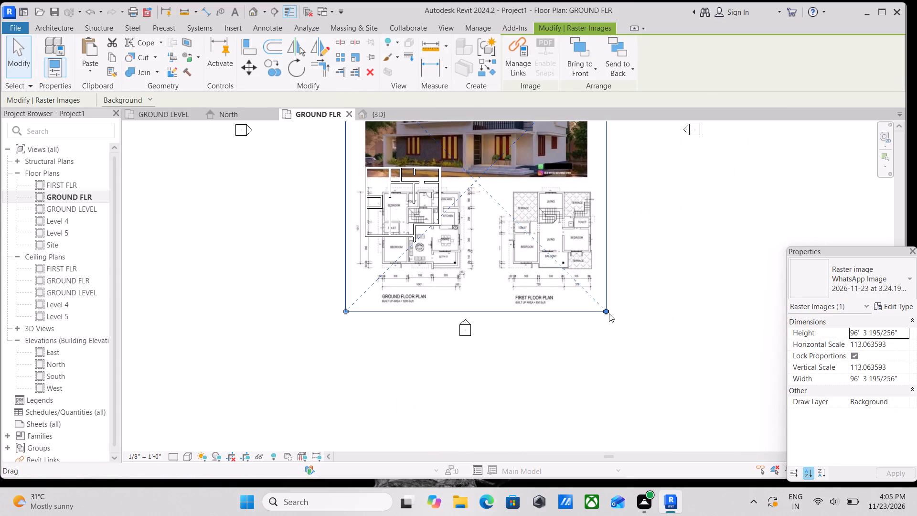
left_click_drag(608, 313, 637, 329)
middle_click_drag(407, 259, 491, 344)
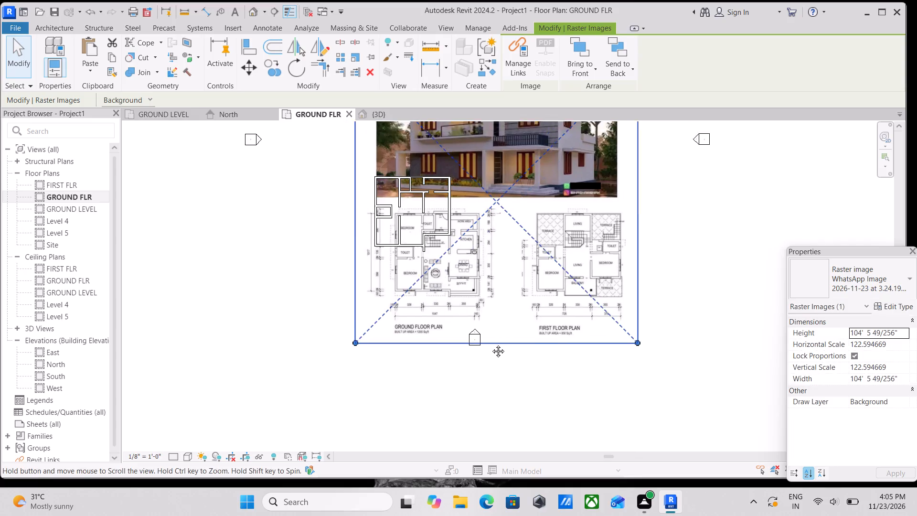
middle_click_drag(491, 344, 505, 359)
scroll(541, 297, "up", 3)
key("Escape")
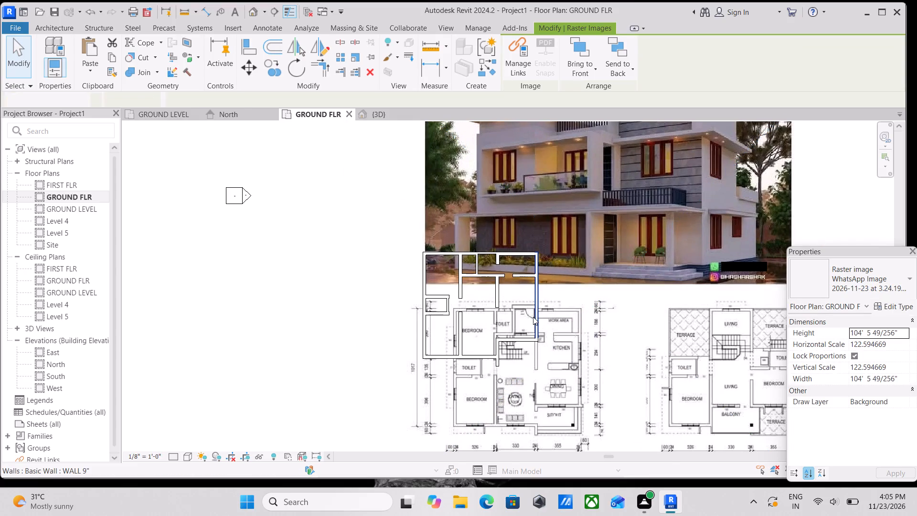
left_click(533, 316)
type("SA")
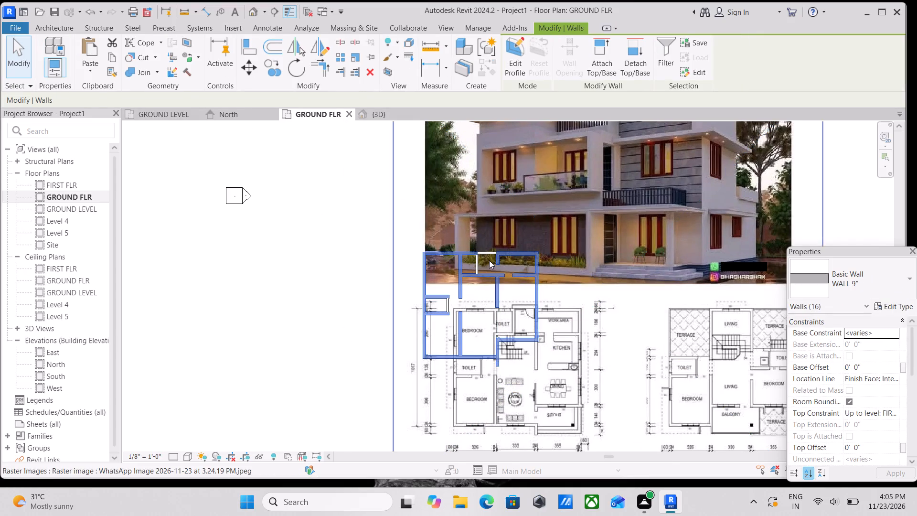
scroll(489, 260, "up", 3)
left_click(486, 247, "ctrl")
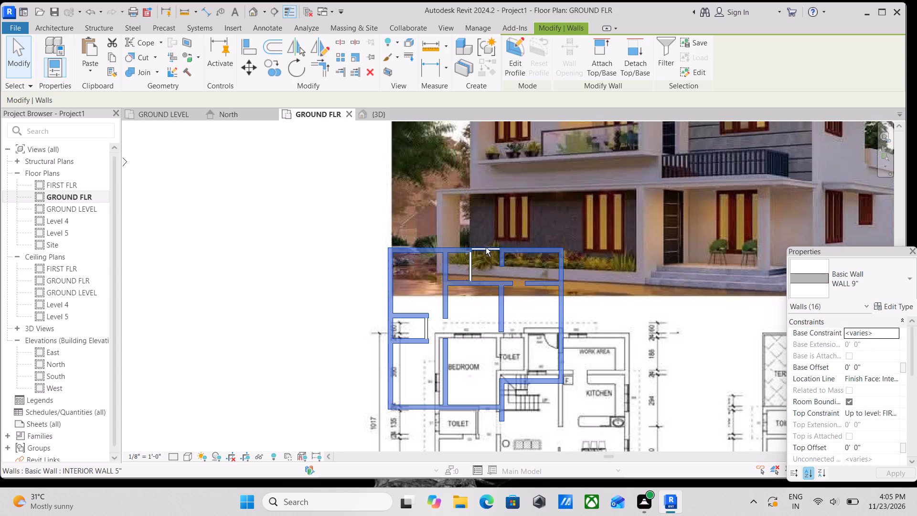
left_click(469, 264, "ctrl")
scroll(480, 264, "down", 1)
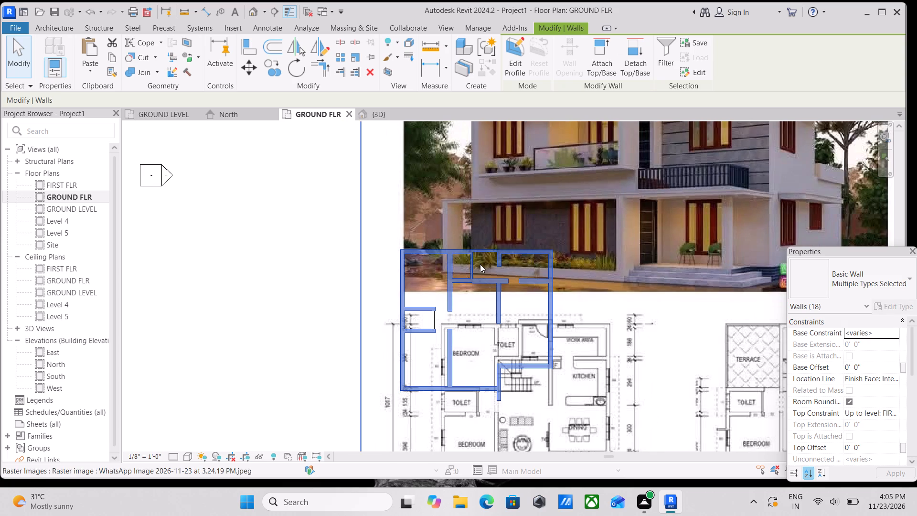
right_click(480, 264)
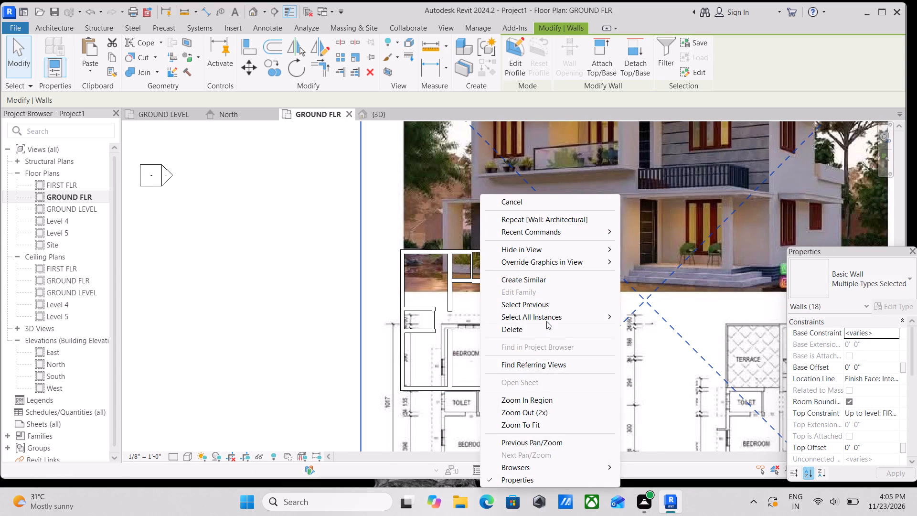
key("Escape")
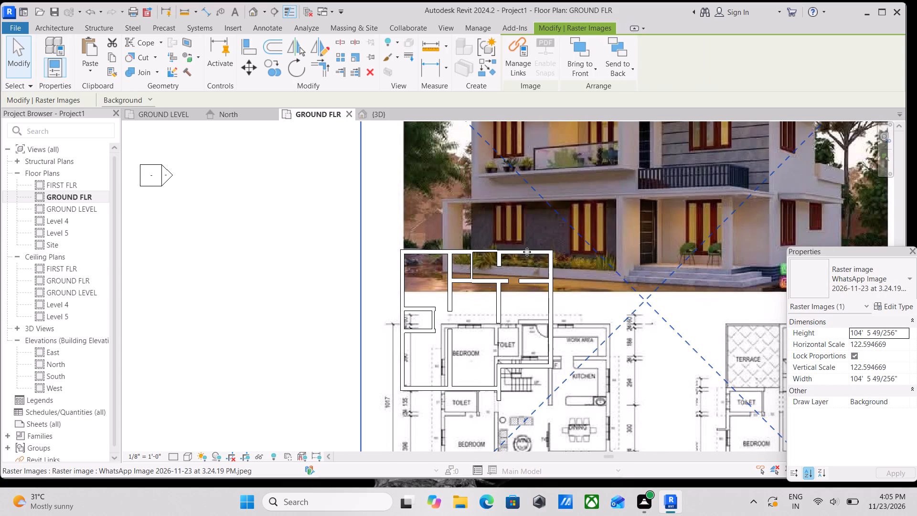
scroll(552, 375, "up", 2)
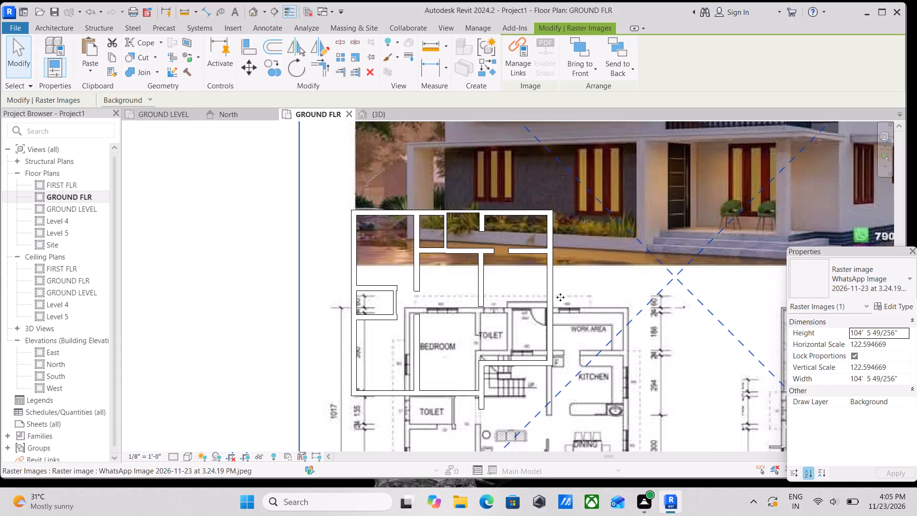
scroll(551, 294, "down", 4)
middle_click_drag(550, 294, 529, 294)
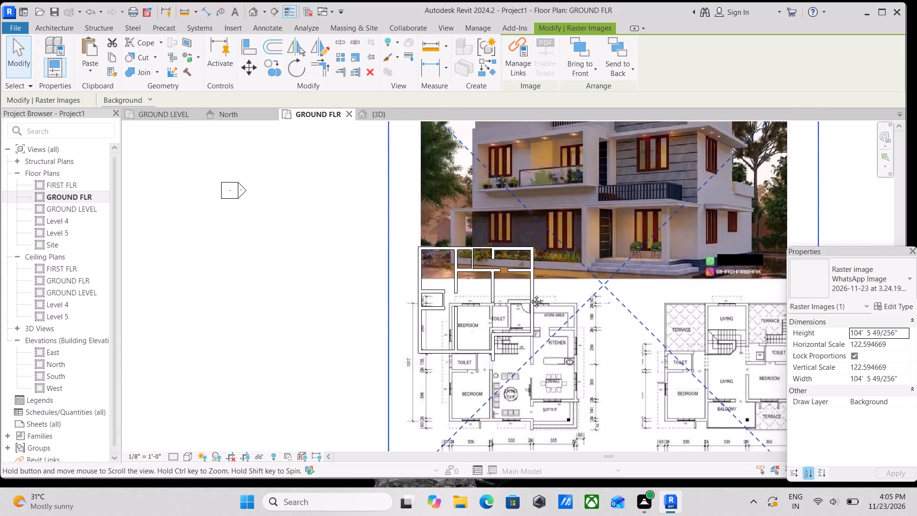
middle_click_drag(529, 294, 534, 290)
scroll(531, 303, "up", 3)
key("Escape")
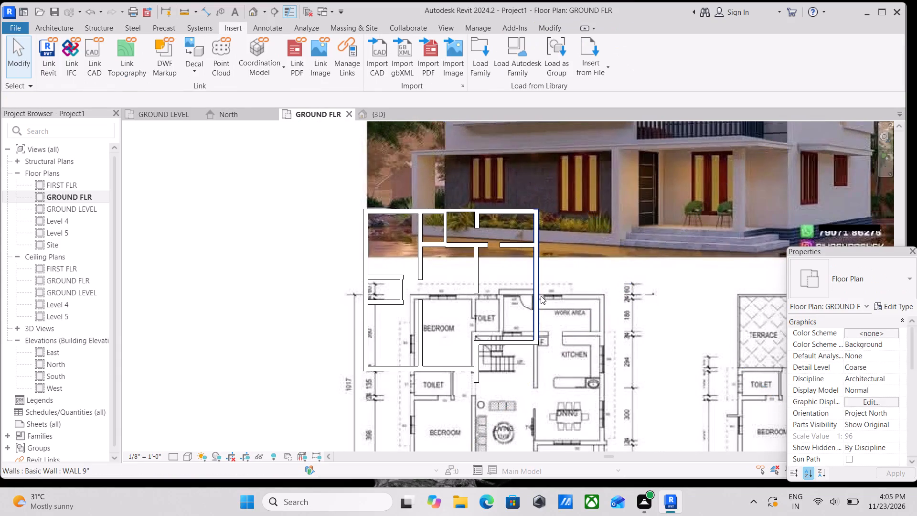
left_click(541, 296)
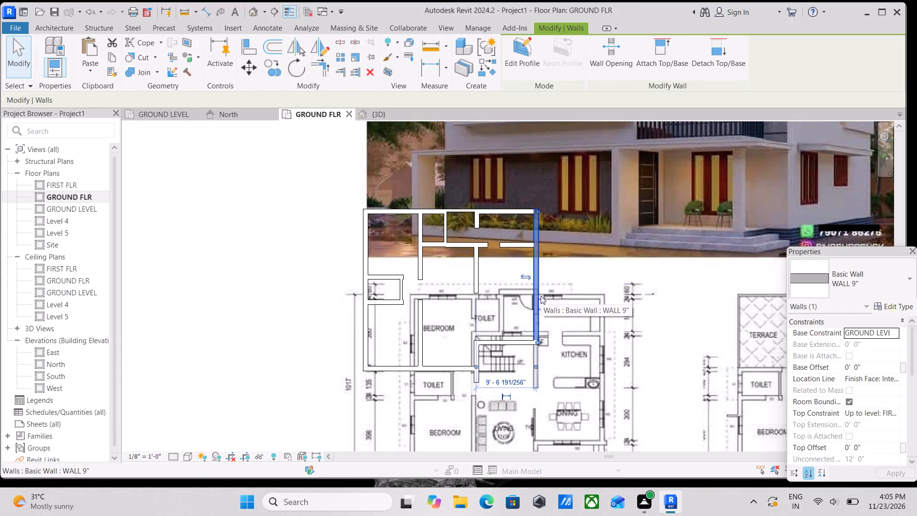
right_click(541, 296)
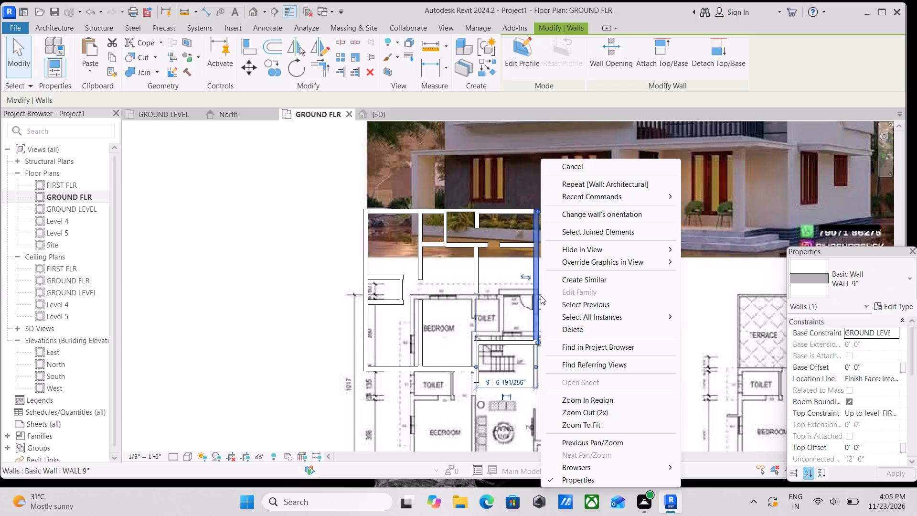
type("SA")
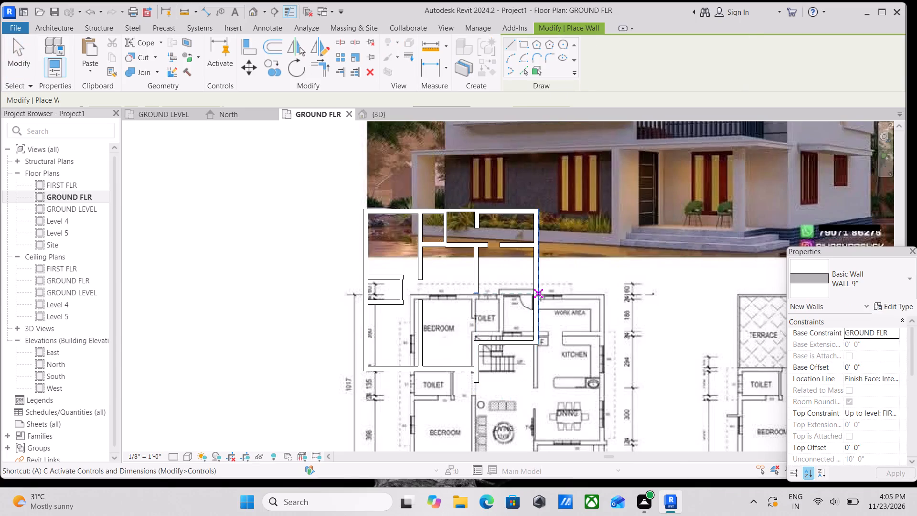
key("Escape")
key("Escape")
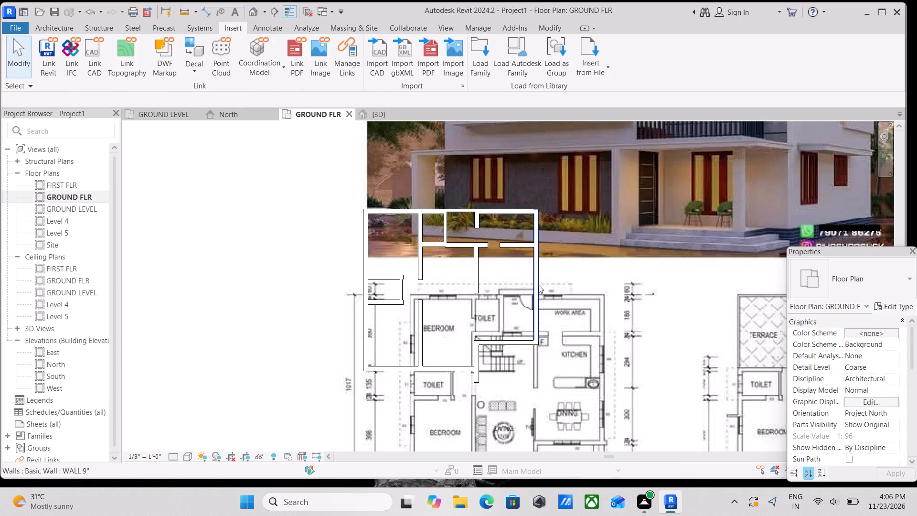
Select all instances of the WALL 9" type and delete them.
left_click(537, 285)
type("SA")
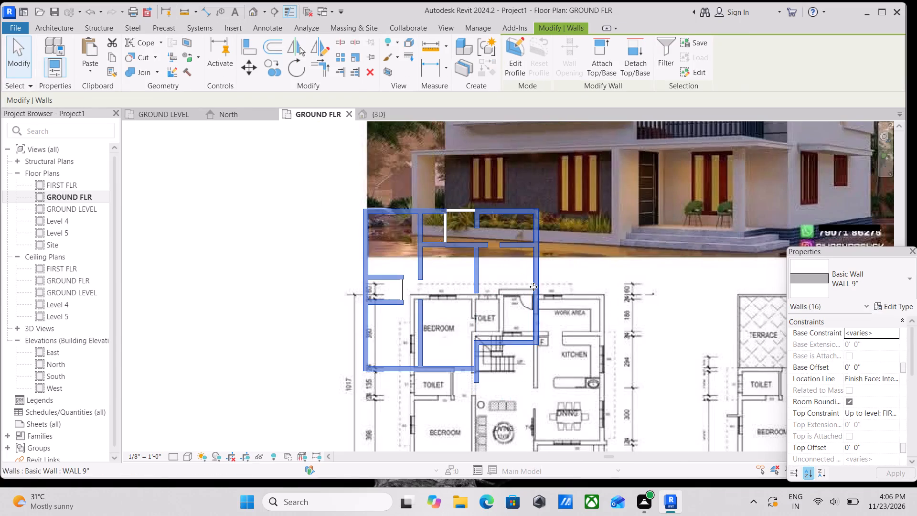
right_click(533, 287)
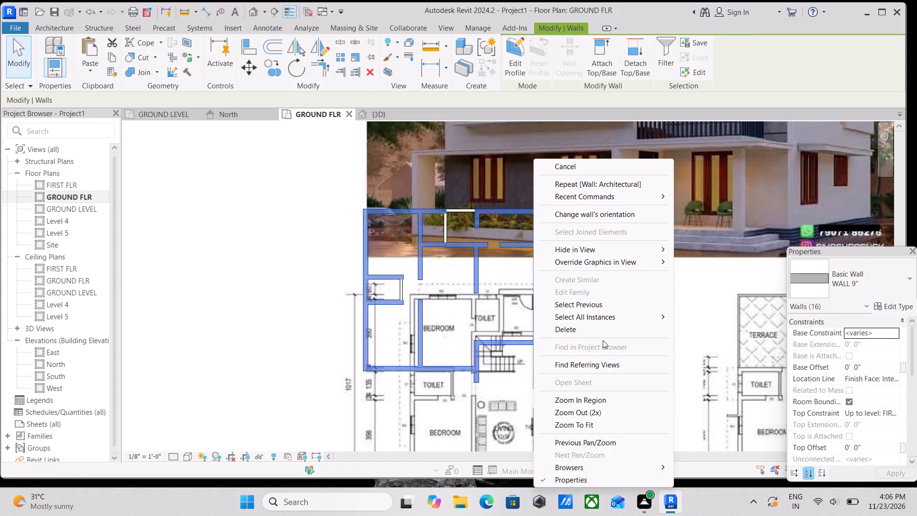
left_click(597, 333)
Delete the two joined INTERIOR WALL 5" segments left over the house photo.
middle_click_drag(448, 253, 466, 350)
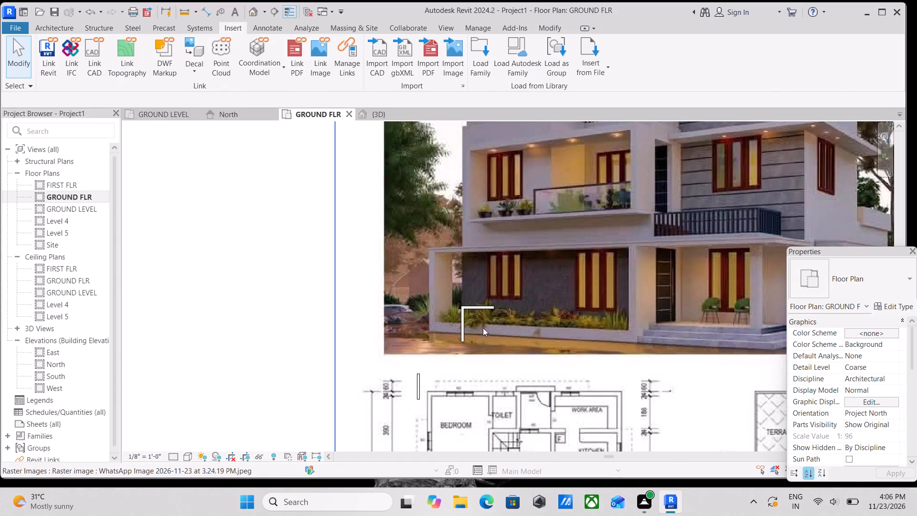
left_click(461, 323)
right_click(461, 323)
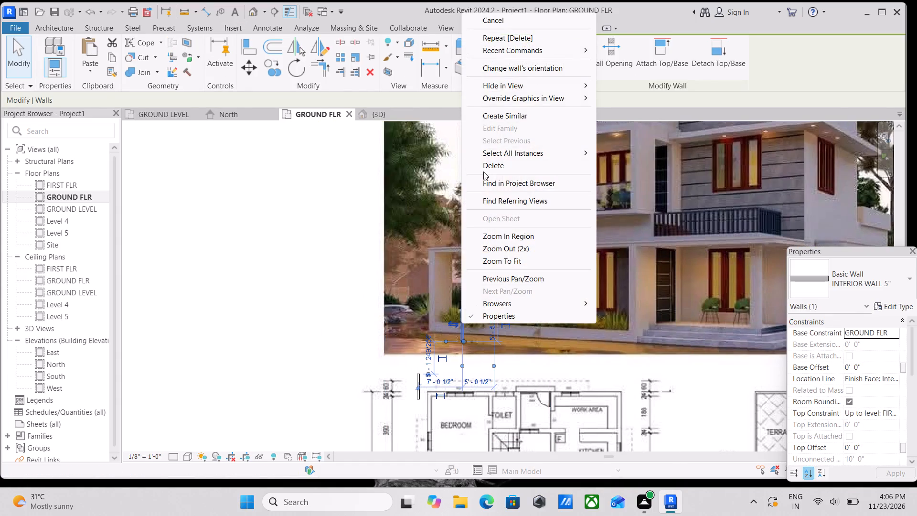
left_click(490, 165)
left_click(486, 306)
right_click(486, 306)
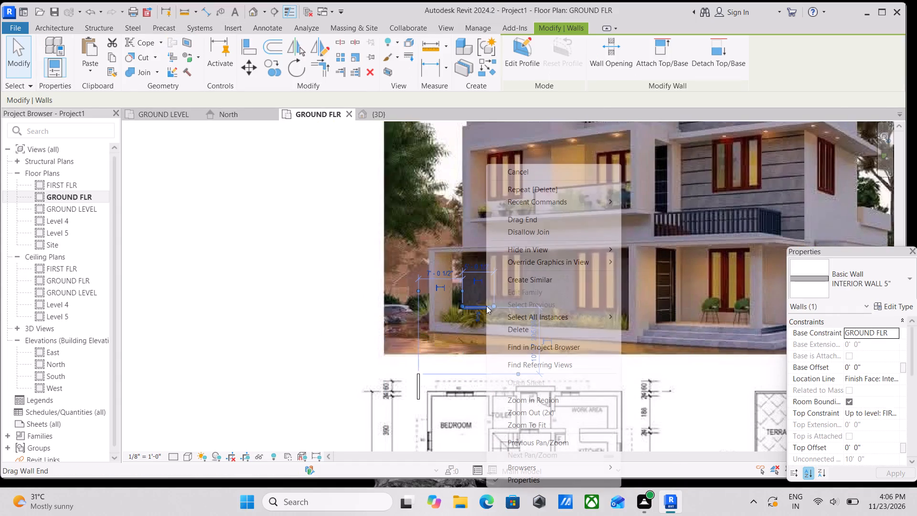
left_click(535, 331)
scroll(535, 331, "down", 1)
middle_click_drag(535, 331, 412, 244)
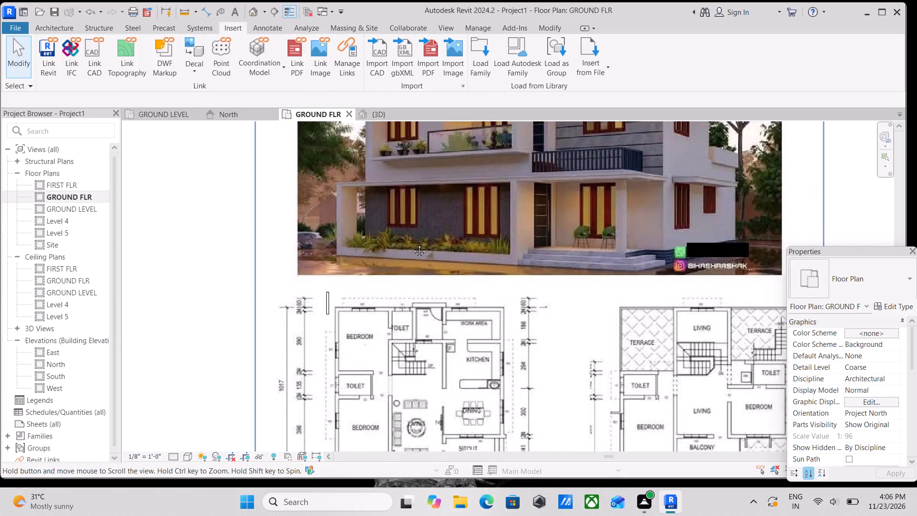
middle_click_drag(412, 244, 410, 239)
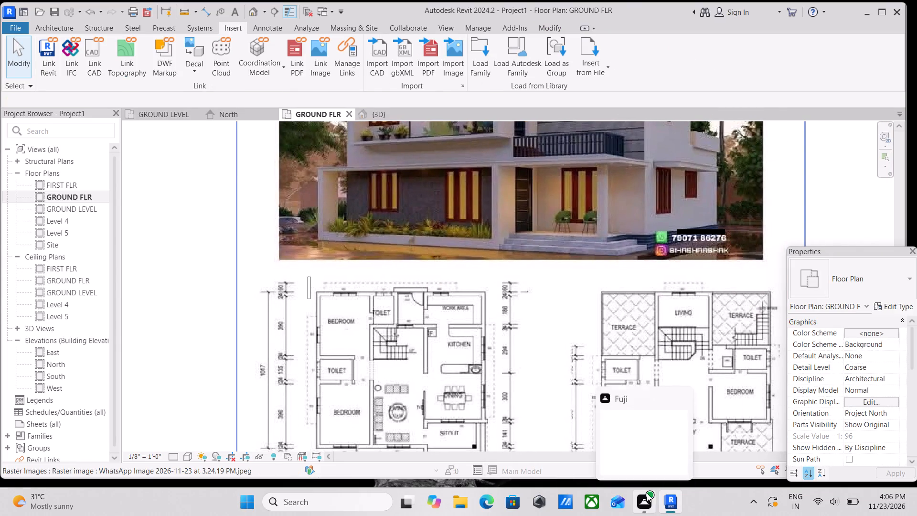
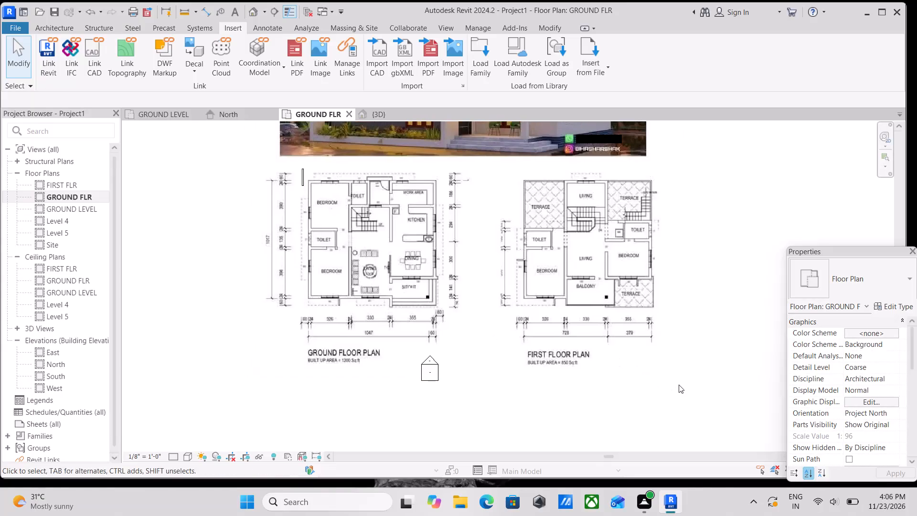
Enlarge the imported plan image proportionally from its lower corner to about 107' 10" square.
left_click(669, 371)
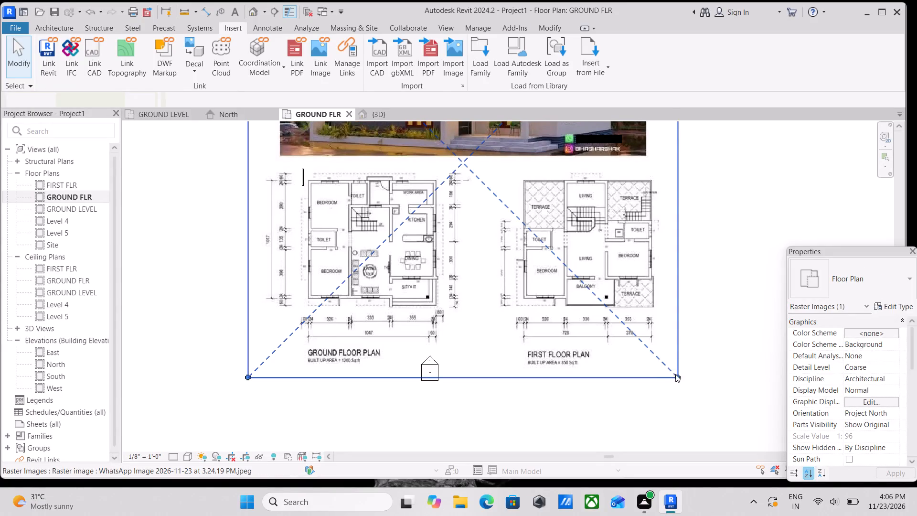
left_click_drag(675, 374, 693, 385)
Nudge the selected plan image upward in small steps until it sits between the elevation markers.
scroll(557, 367, "down", 2)
middle_click_drag(557, 367, 595, 460)
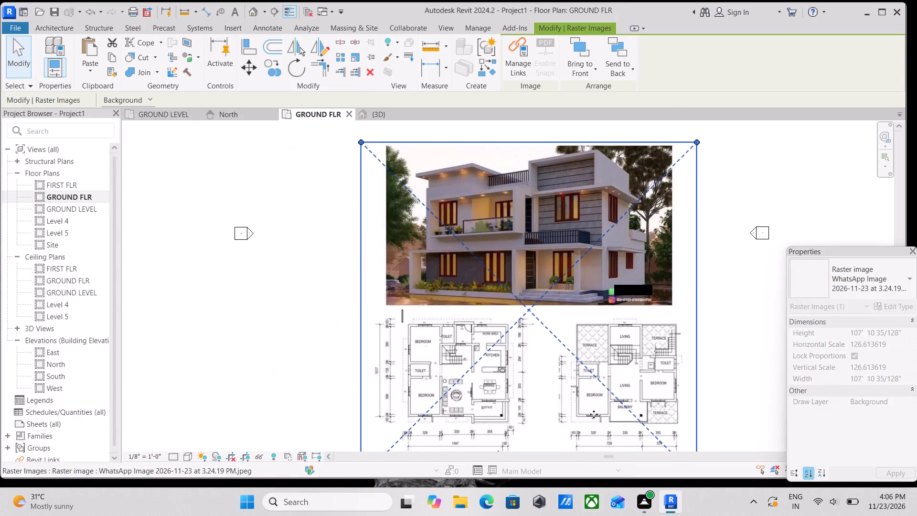
middle_click_drag(595, 374, 597, 398)
scroll(601, 380, "down", 2)
middle_click_drag(601, 380, 600, 393)
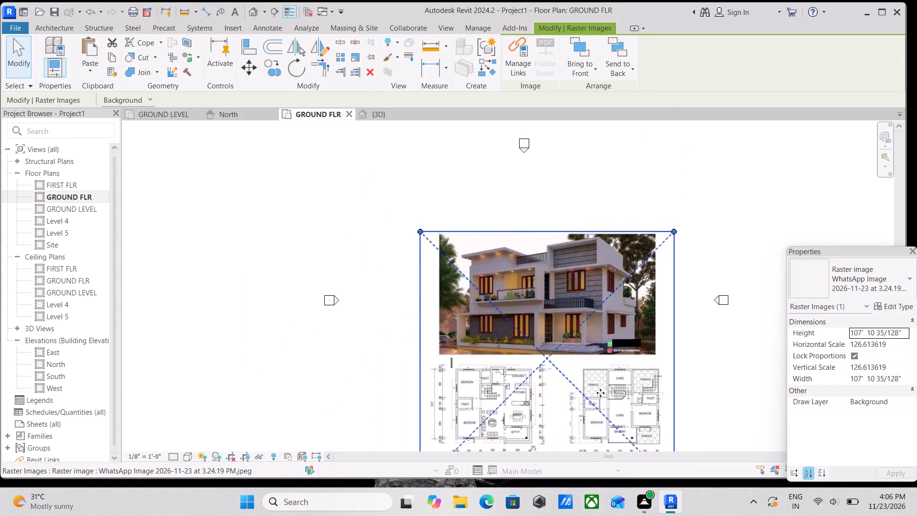
key("Up")
key("Up")
key("Up")
key("Up")
key("Up")
key("Up")
key("Up")
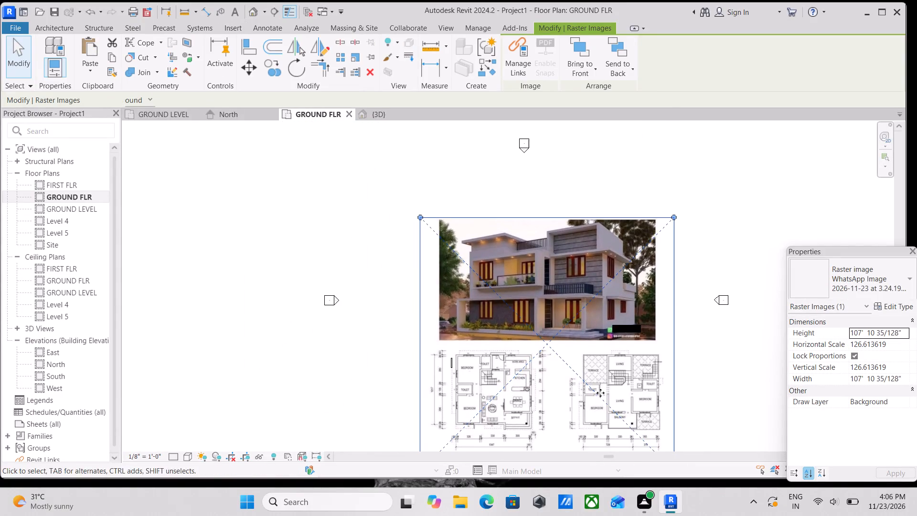
key("Up")
key("Up")
key("Up")
key("Up")
key("Up")
key("Up")
key("Up")
key("Up")
key("Up")
key("Up")
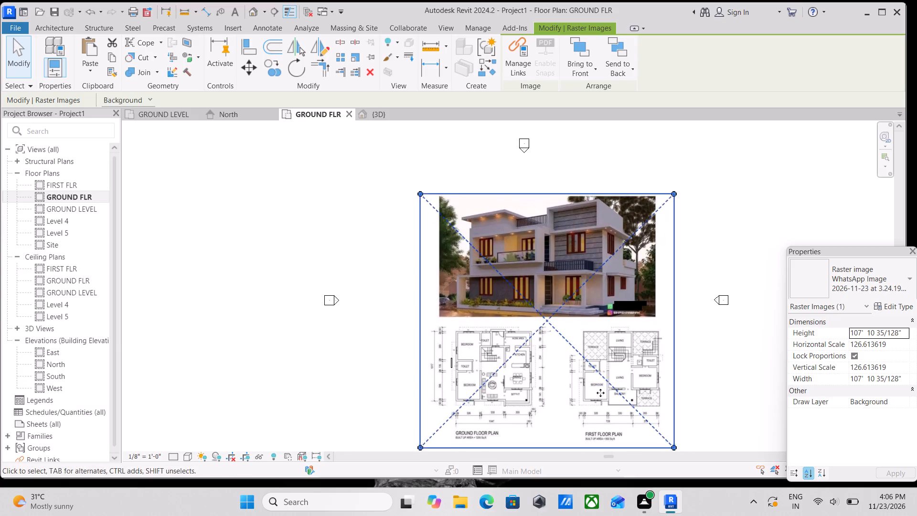
key("Up")
key("Up")
key("Up")
key("Up")
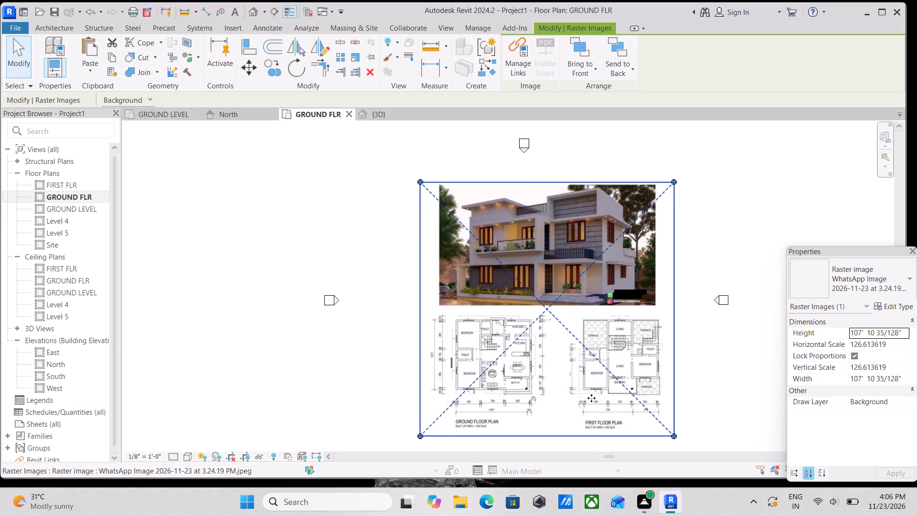
Enlarge the plan image proportionally from its lower corner to about 113' 5" square.
scroll(587, 395, "up", 1)
middle_click_drag(584, 396, 565, 350)
scroll(661, 396, "up", 2)
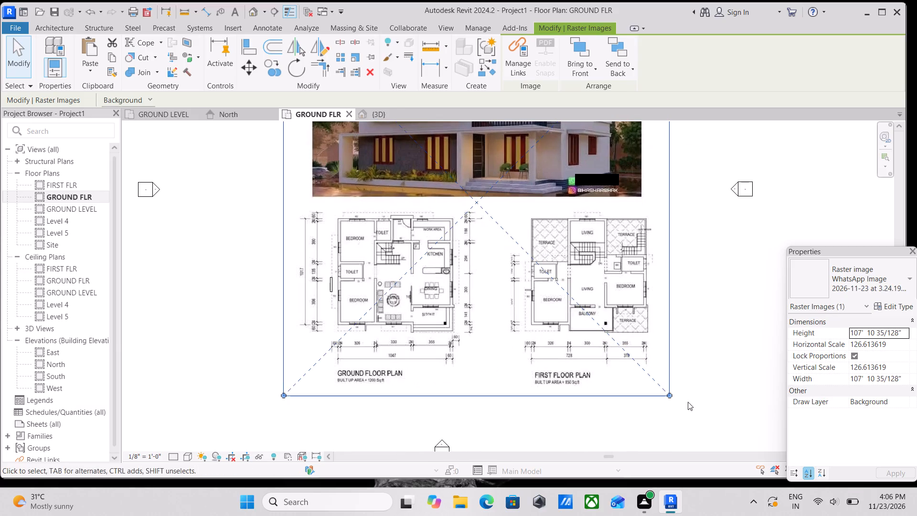
left_click_drag(671, 398, 691, 418)
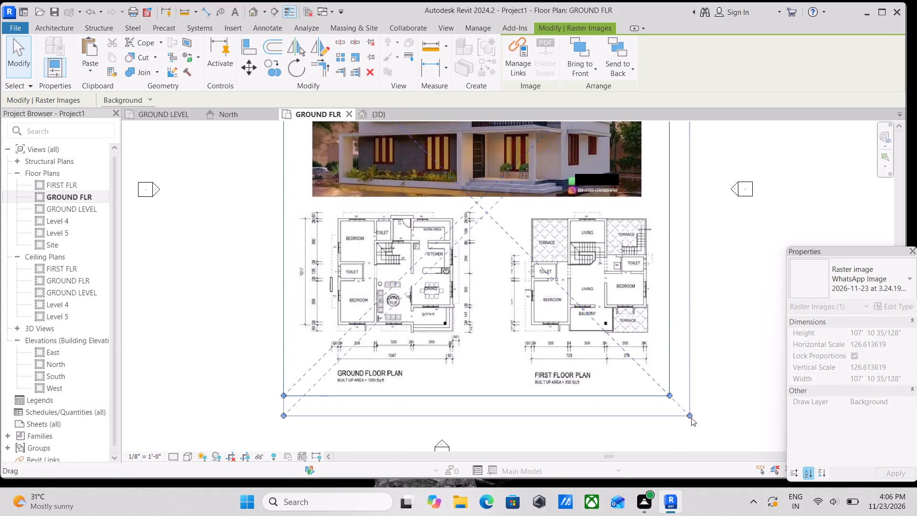
Nudge the enlarged plan image upward and slightly left, with a small correction back down.
middle_click_drag(491, 394, 579, 403)
scroll(568, 403, "down", 1)
middle_click_drag(489, 390, 501, 418)
middle_click_drag(537, 375, 538, 456)
key("Up")
key("Up")
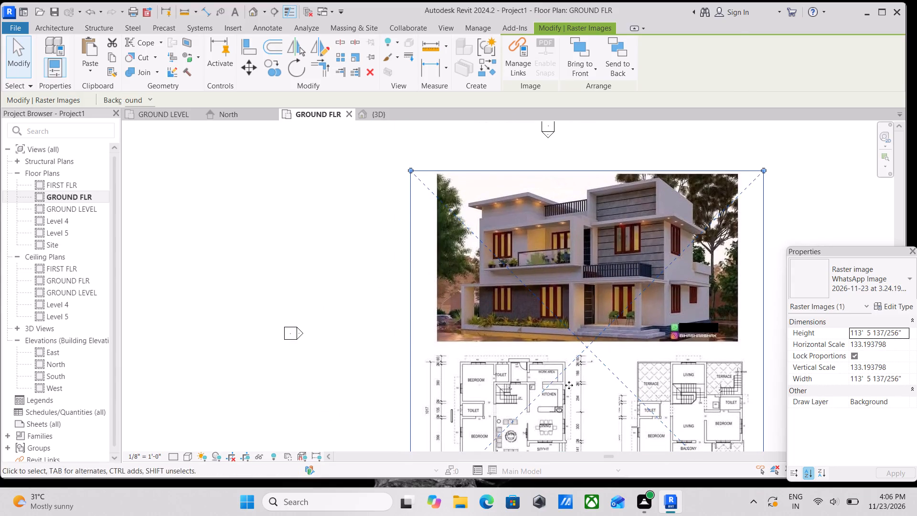
key("Up")
key("Up")
key("Up")
key("Up")
key("Up")
key("Up")
key("Up")
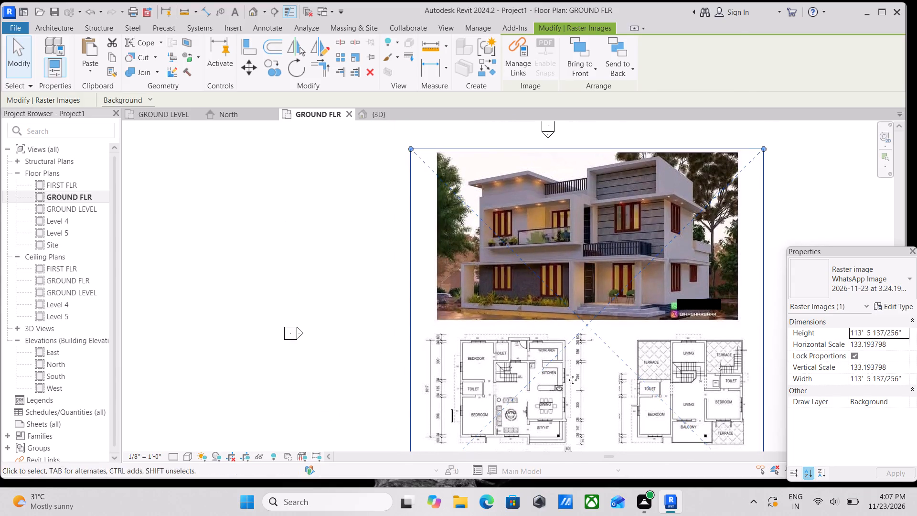
key("Up")
key("Up")
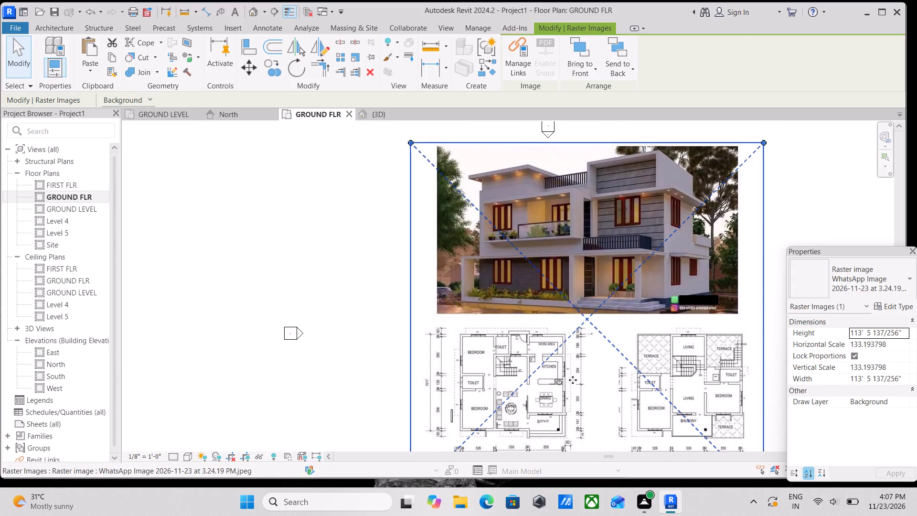
key("Left")
key("Left")
key("Down")
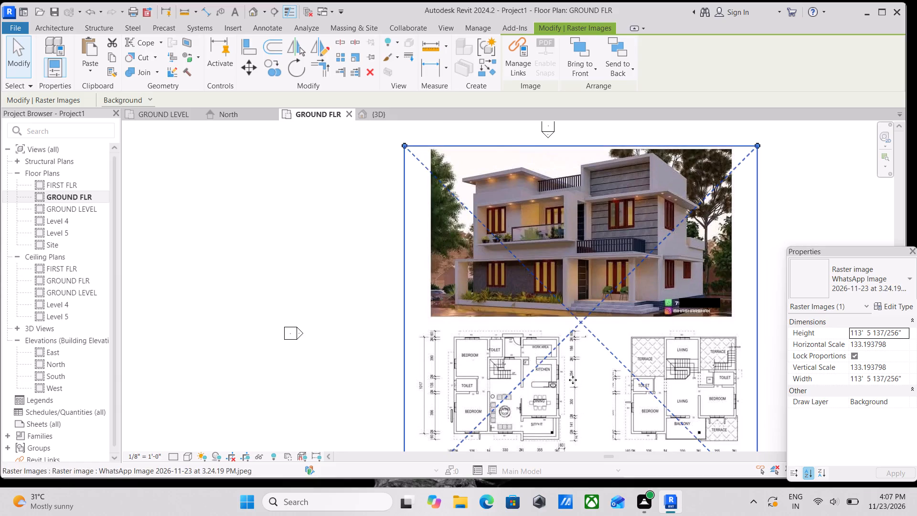
key("Down")
Enlarge the plan image proportionally from its upper corner to about 119' 9" square.
middle_click_drag(629, 332, 652, 347)
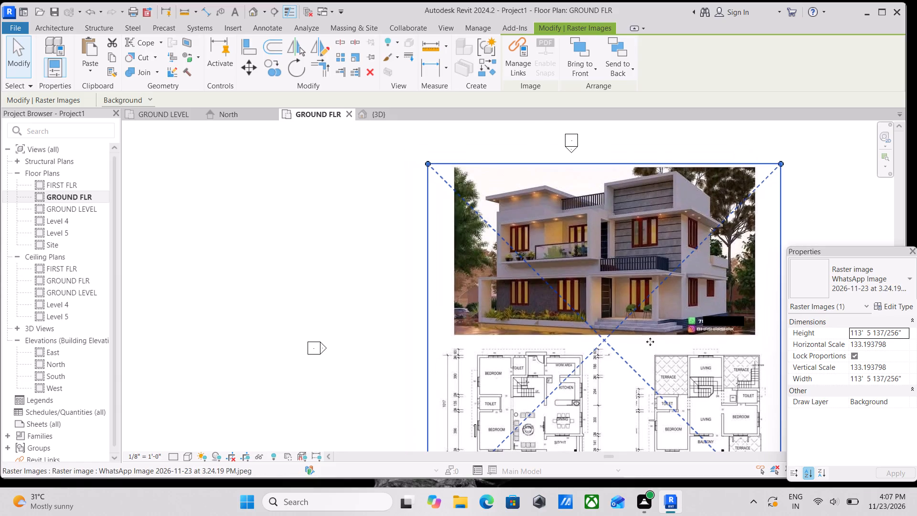
scroll(491, 143, "up", 2)
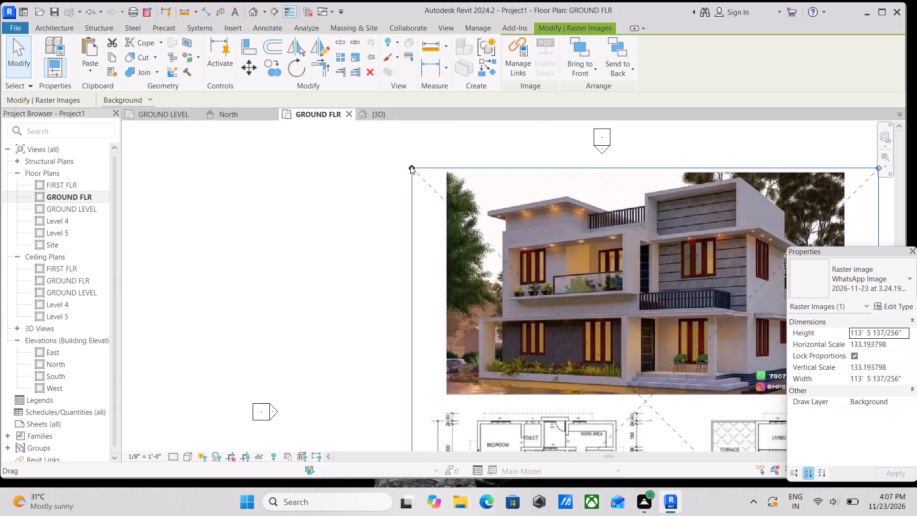
left_click_drag(410, 166, 384, 140)
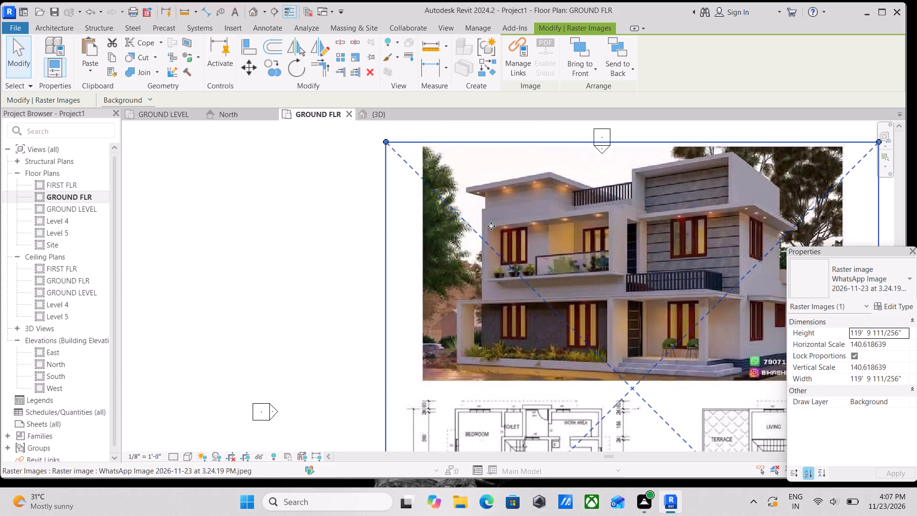
Examine the ground floor plan's layout and dimensions on the scaled image, and the image's placement among the elevation markers.
scroll(491, 226, "down", 1)
middle_click_drag(493, 226, 559, 189)
scroll(538, 338, "up", 2)
middle_click_drag(538, 339, 551, 308)
middle_click_drag(559, 323, 514, 322)
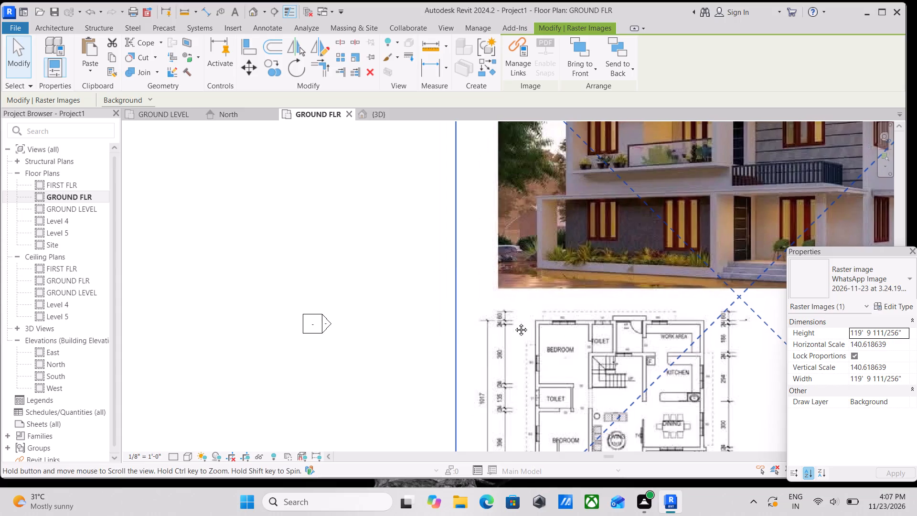
middle_click_drag(514, 322, 425, 313)
scroll(418, 302, "up", 2)
scroll(508, 211, "down", 3)
scroll(490, 282, "down", 2)
middle_click_drag(491, 282, 508, 267)
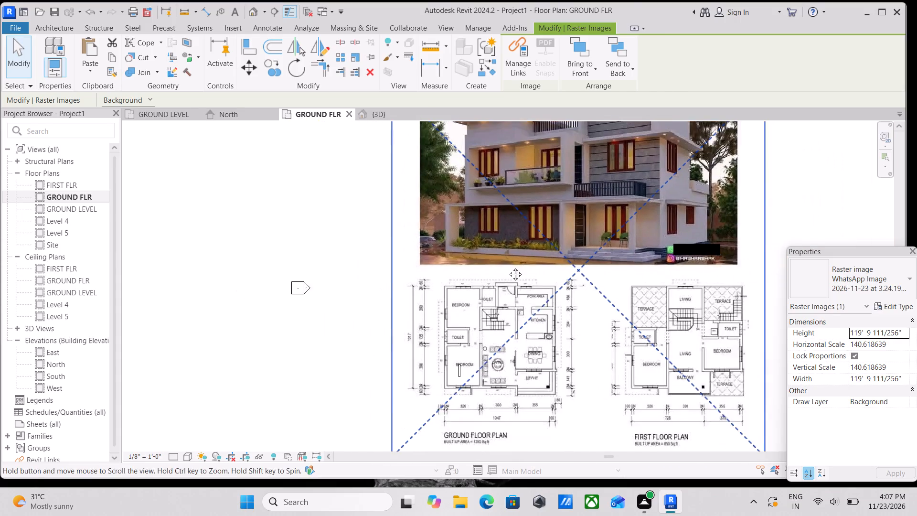
middle_click_drag(508, 267, 510, 266)
scroll(511, 368, "up", 4)
scroll(598, 304, "down", 2)
middle_click_drag(598, 304, 587, 339)
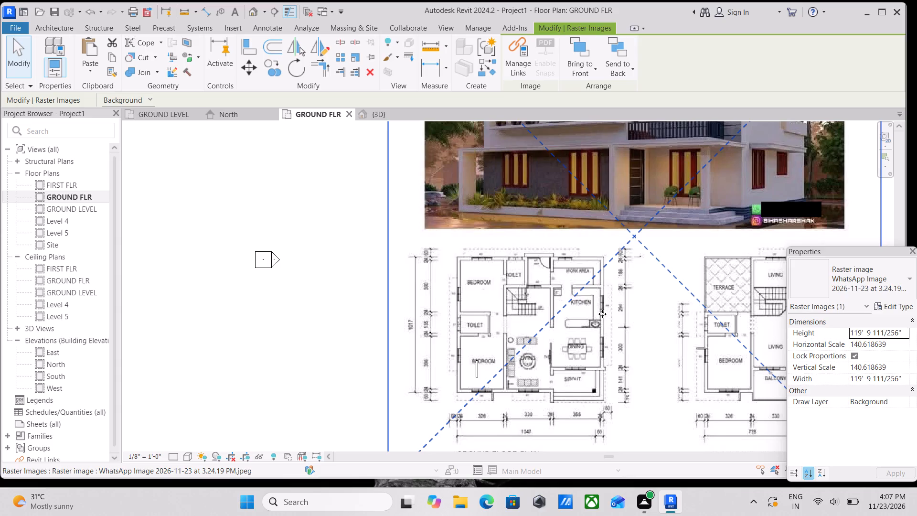
scroll(657, 292, "down", 2)
scroll(600, 283, "down", 5)
scroll(526, 279, "down", 1)
middle_click_drag(528, 279, 534, 259)
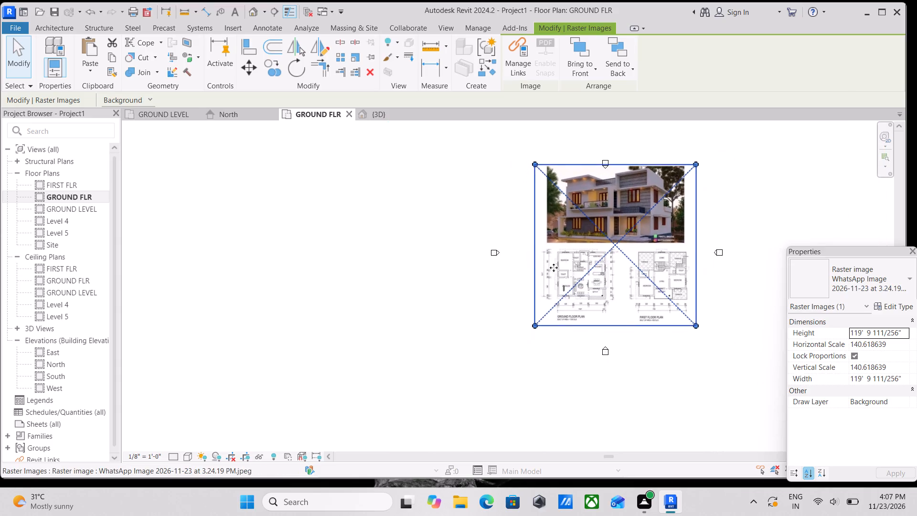
scroll(707, 325, "up", 4)
middle_click_drag(523, 303, 618, 372)
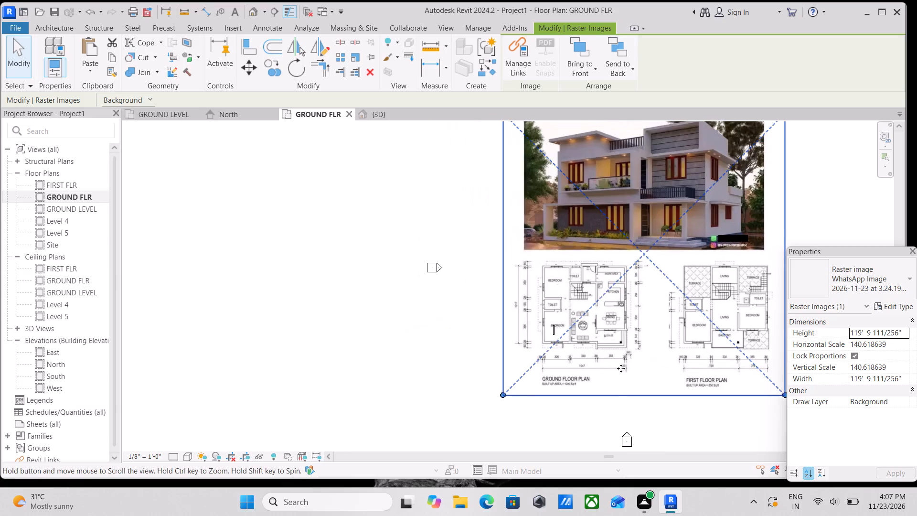
scroll(595, 299, "up", 3)
scroll(547, 276, "up", 6)
middle_click_drag(506, 256, 490, 293)
scroll(490, 294, "up", 1)
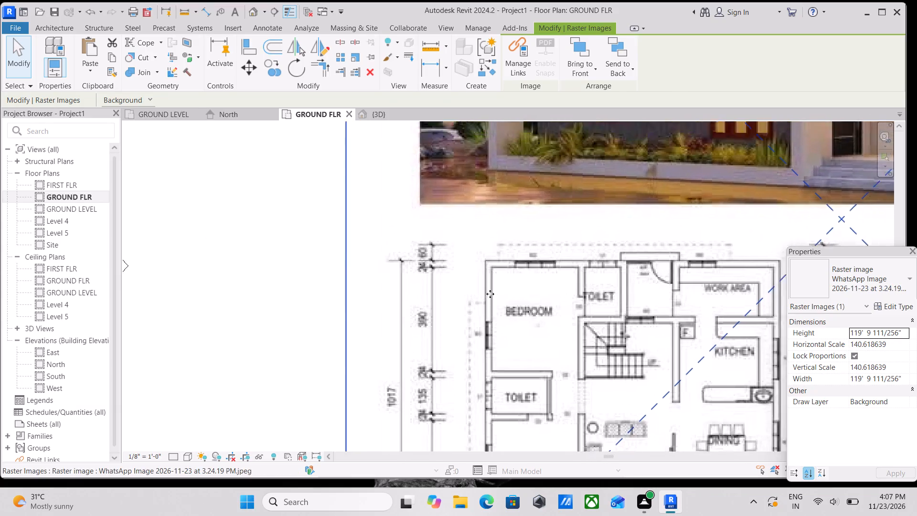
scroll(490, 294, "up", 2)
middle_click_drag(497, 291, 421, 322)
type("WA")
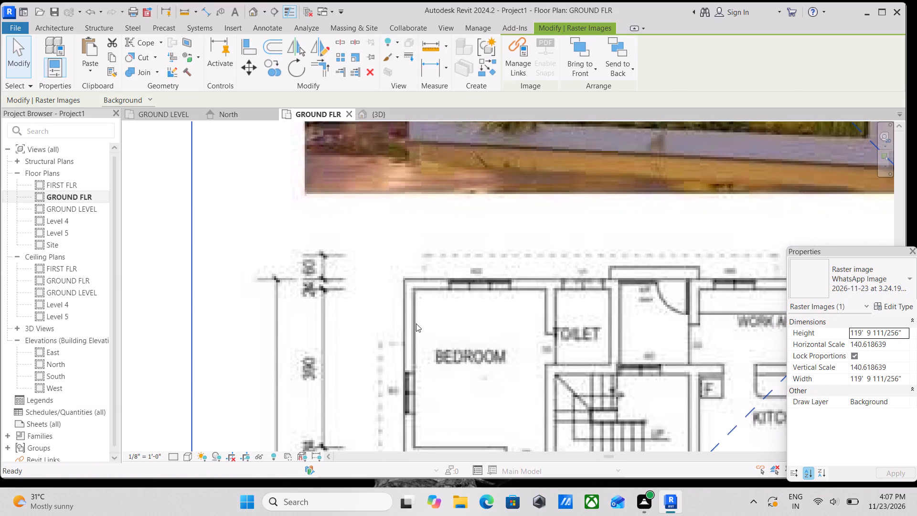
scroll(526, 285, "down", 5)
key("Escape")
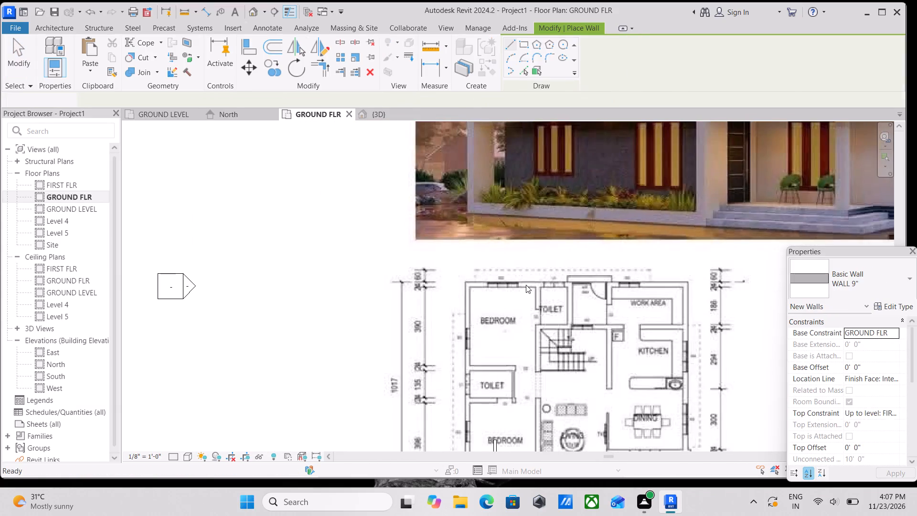
Pin the plan image in place in the ground floor view and deselect it.
scroll(553, 276, "down", 8)
middle_click_drag(552, 276, 501, 286)
scroll(505, 284, "up", 1)
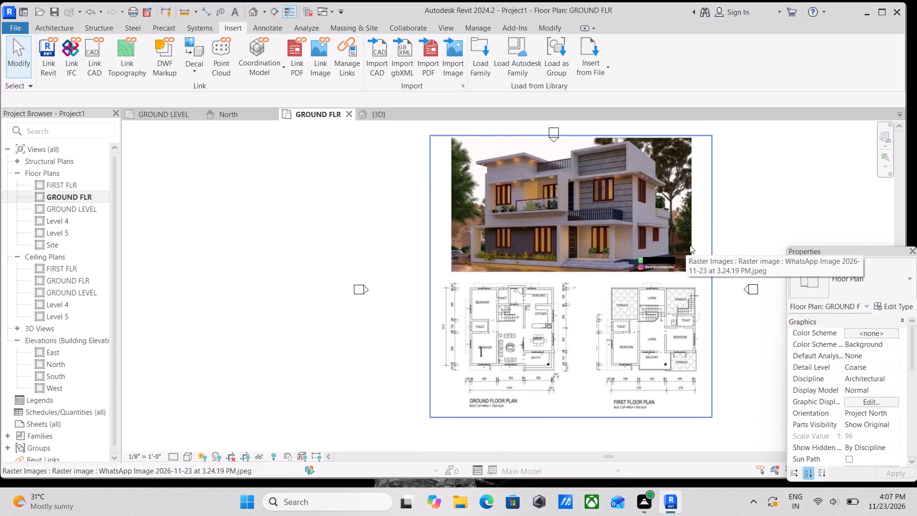
left_click(698, 240)
type("PN")
scroll(467, 270, "up", 4)
scroll(519, 295, "up", 3)
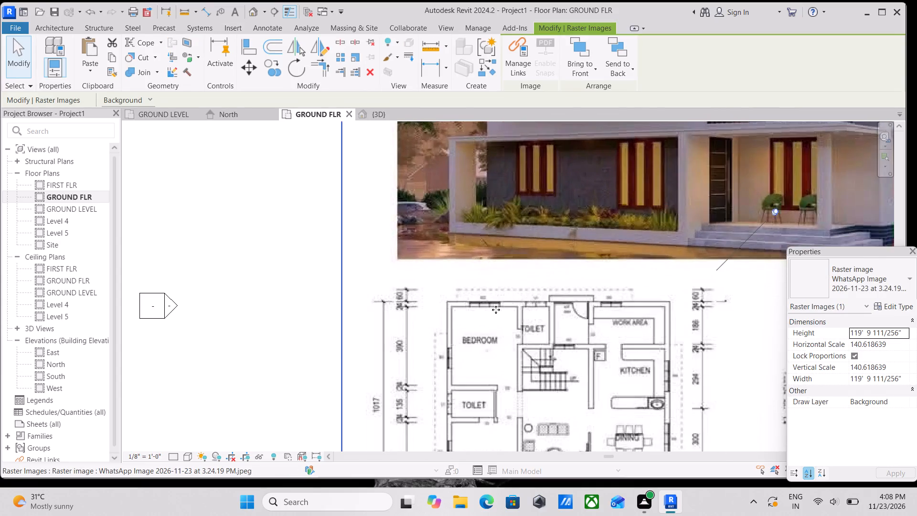
key("Escape")
Draw a WALL 9" wall about 16'-8" long over the plan's upper outer wall, from the bedroom corner past the toilet, flipped inward.
scroll(483, 319, "up", 4)
type("WA")
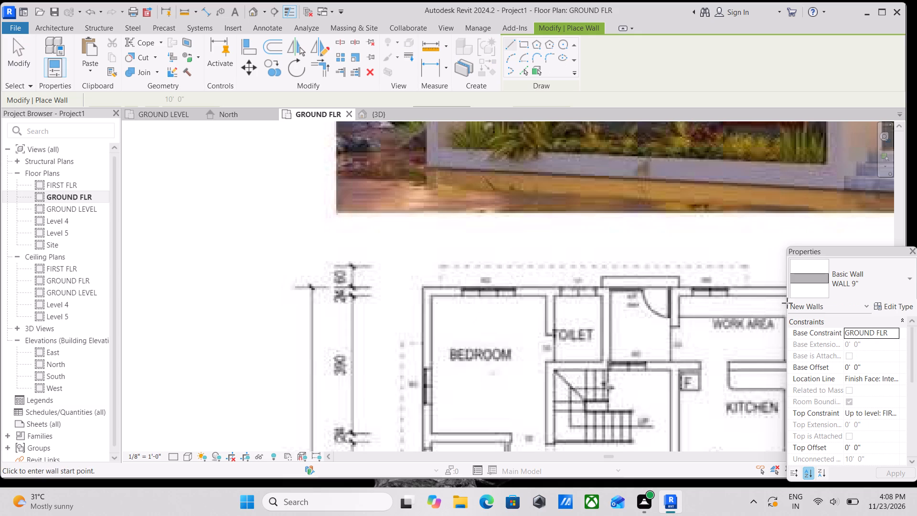
scroll(482, 267, "up", 3)
scroll(435, 290, "up", 3)
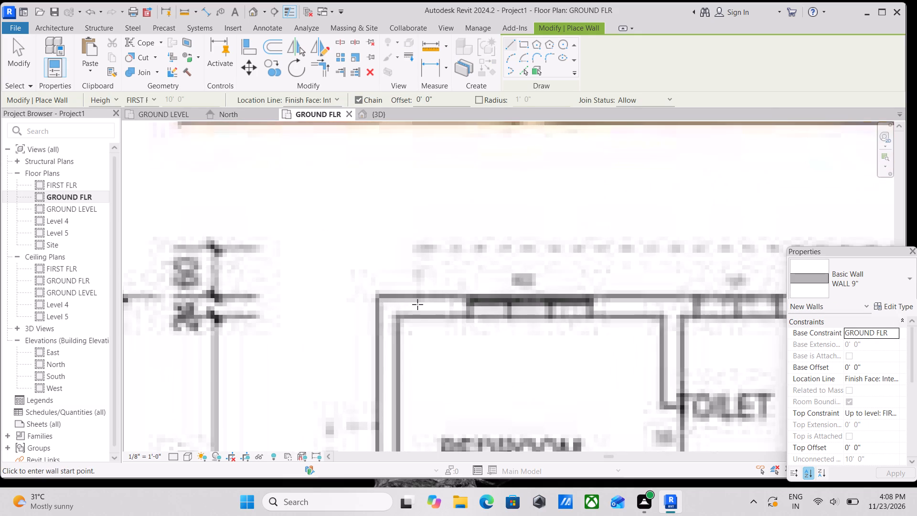
left_click(395, 304)
key("Escape")
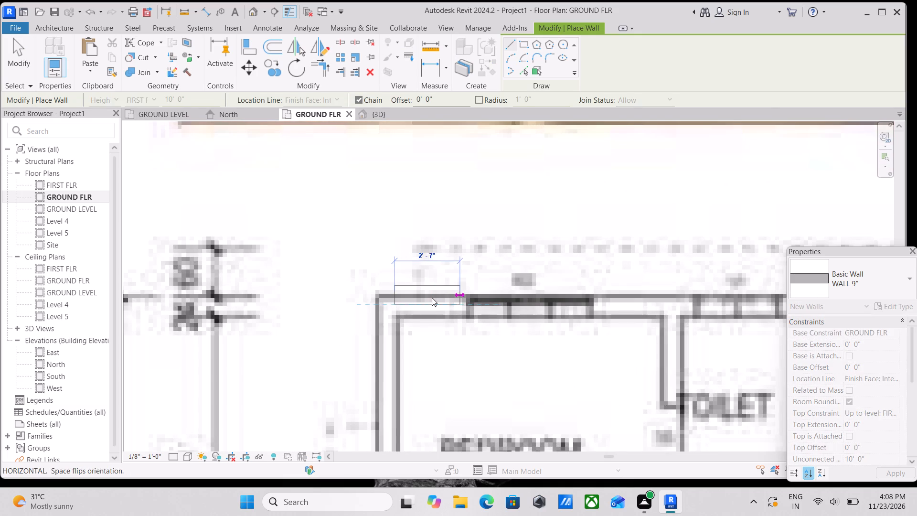
left_click(384, 295)
key("space")
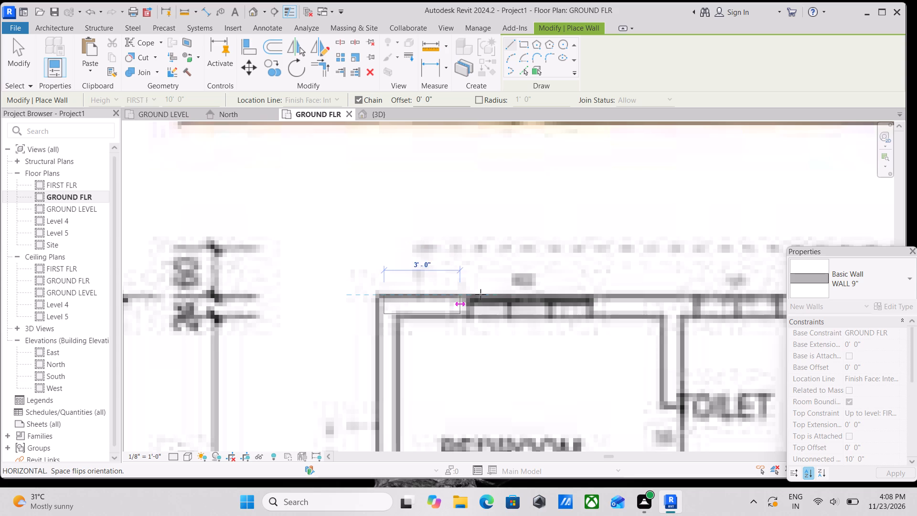
middle_click_drag(545, 301, 391, 286)
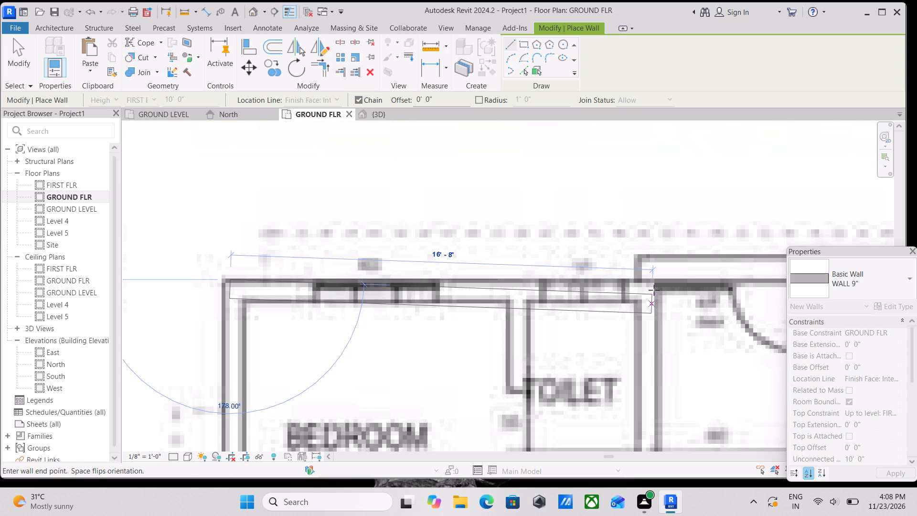
middle_click_drag(652, 280, 590, 279)
left_click(590, 279)
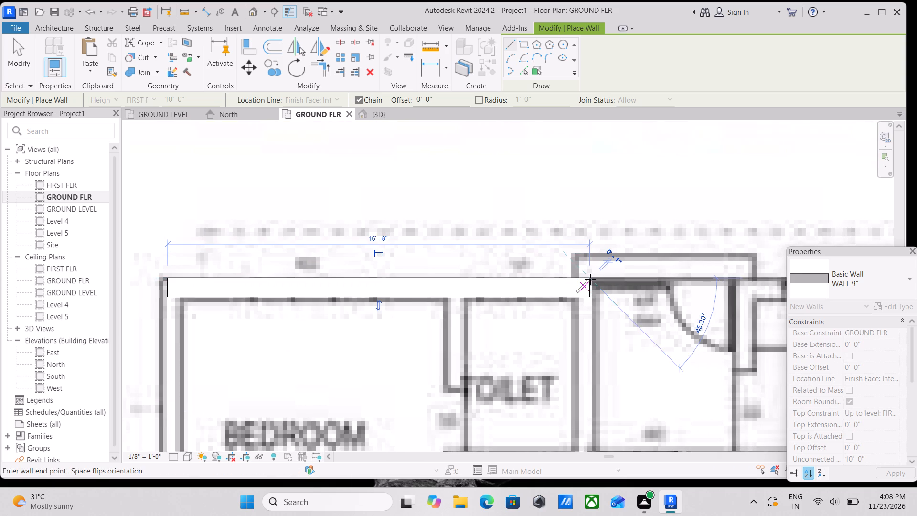
key("Escape")
key("Escape")
Extend the upper wall's bedroom-corner end to the plan's outer corner, making the wall about 17'-0" long.
left_click(460, 292)
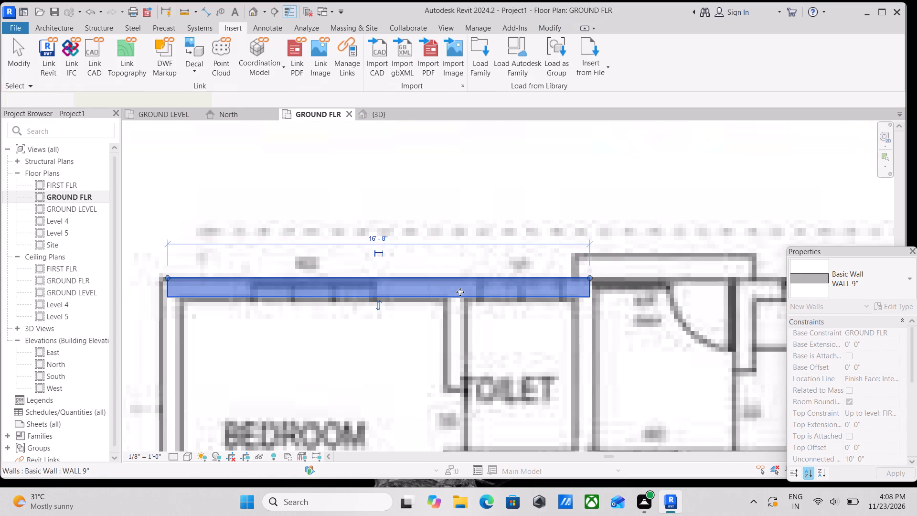
key("Escape")
middle_click_drag(330, 301, 438, 299)
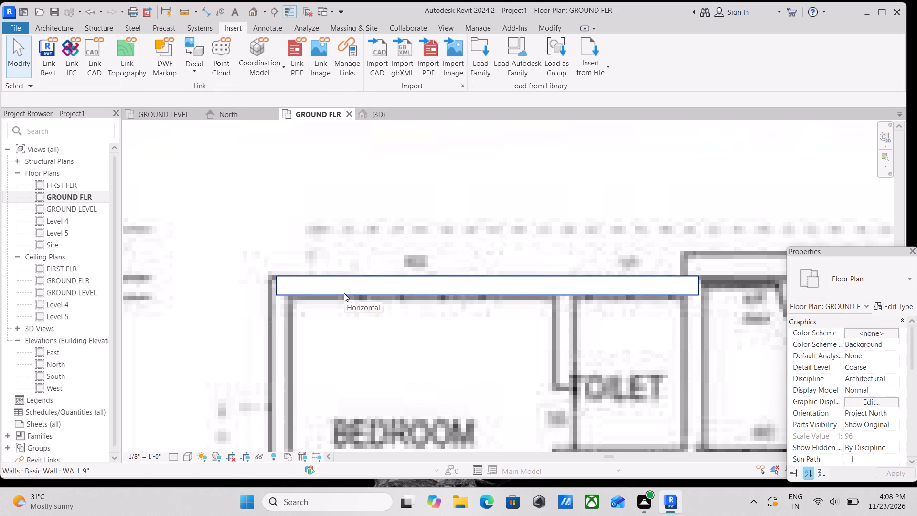
left_click(344, 293)
scroll(344, 293, "down", 2)
middle_click_drag(344, 293, 437, 291)
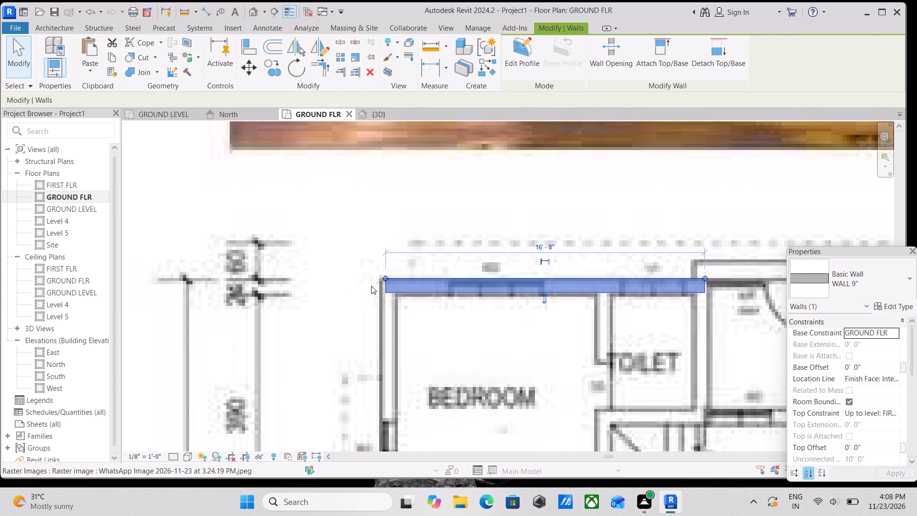
scroll(373, 284, "up", 6)
left_click_drag(396, 273, 384, 273)
key("Escape")
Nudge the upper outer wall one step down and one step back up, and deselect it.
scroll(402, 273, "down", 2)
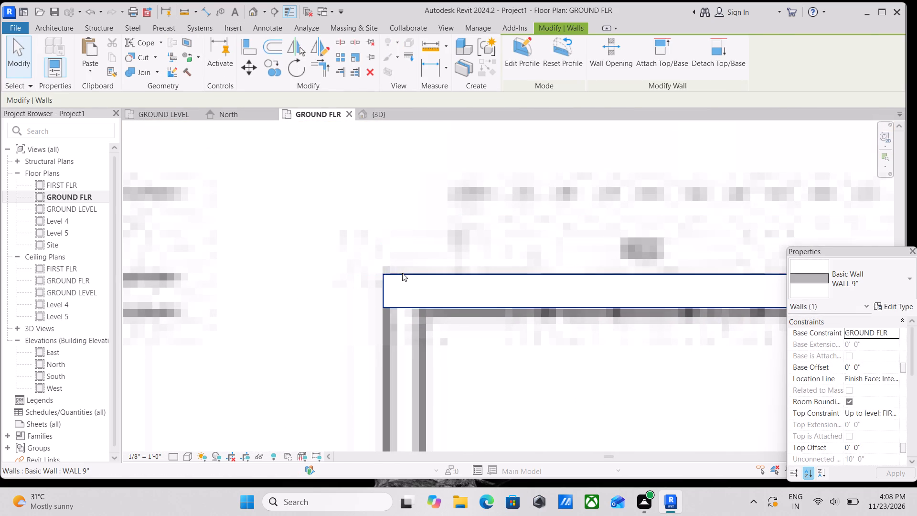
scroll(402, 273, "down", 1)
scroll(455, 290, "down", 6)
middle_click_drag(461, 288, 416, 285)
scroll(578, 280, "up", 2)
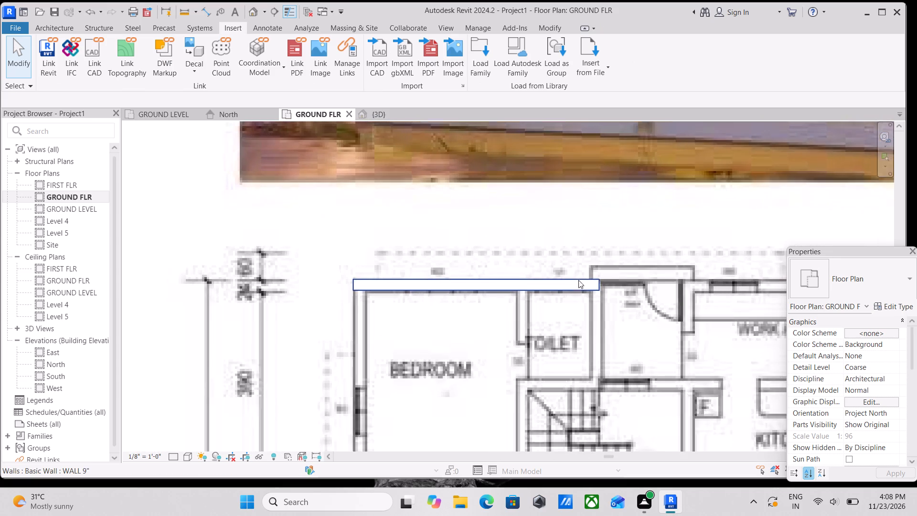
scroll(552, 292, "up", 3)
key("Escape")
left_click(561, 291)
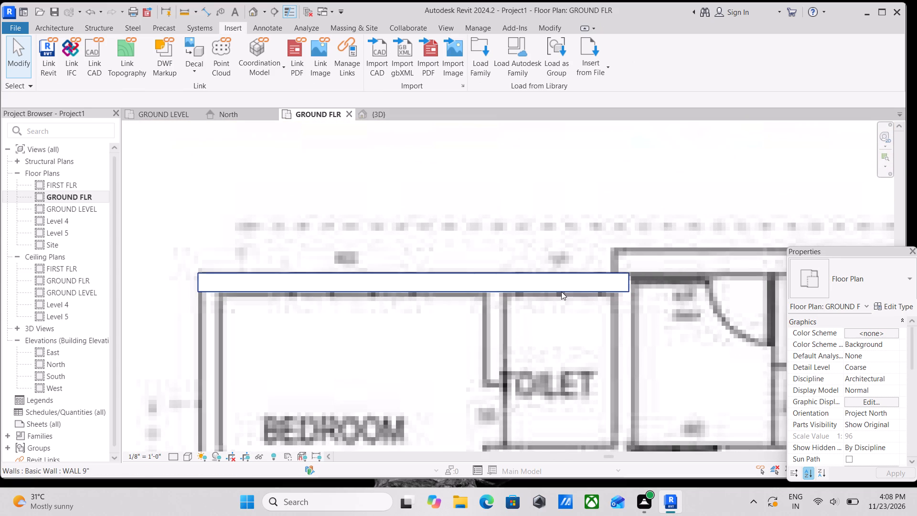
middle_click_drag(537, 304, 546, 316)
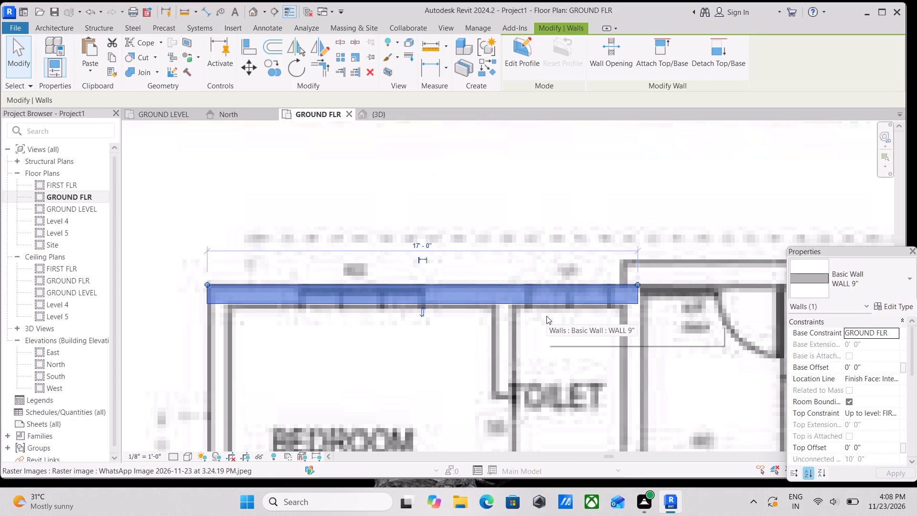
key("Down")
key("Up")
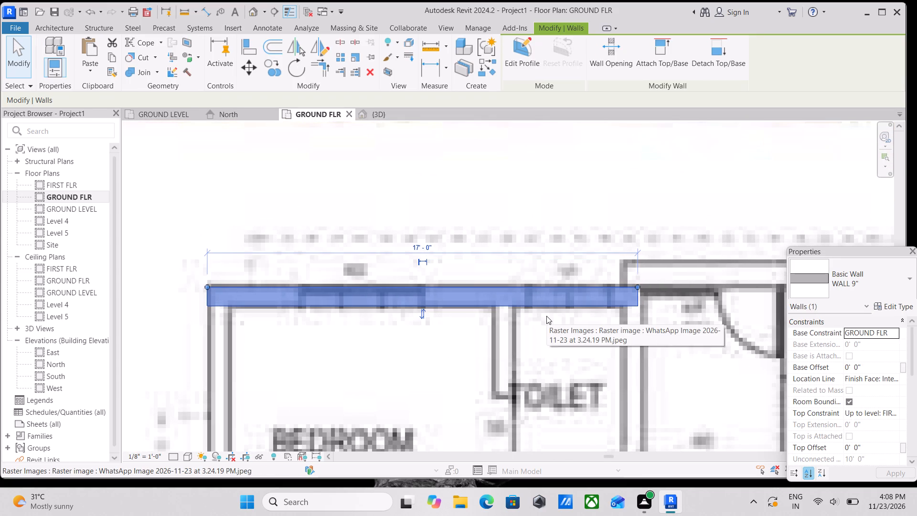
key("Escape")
Draw a WALL 9" wall over the plan's outer wall beside the two bedrooms, from the upper wall's corner to the lower outer corner.
scroll(429, 315, "down", 3)
middle_click_drag(409, 316, 464, 280)
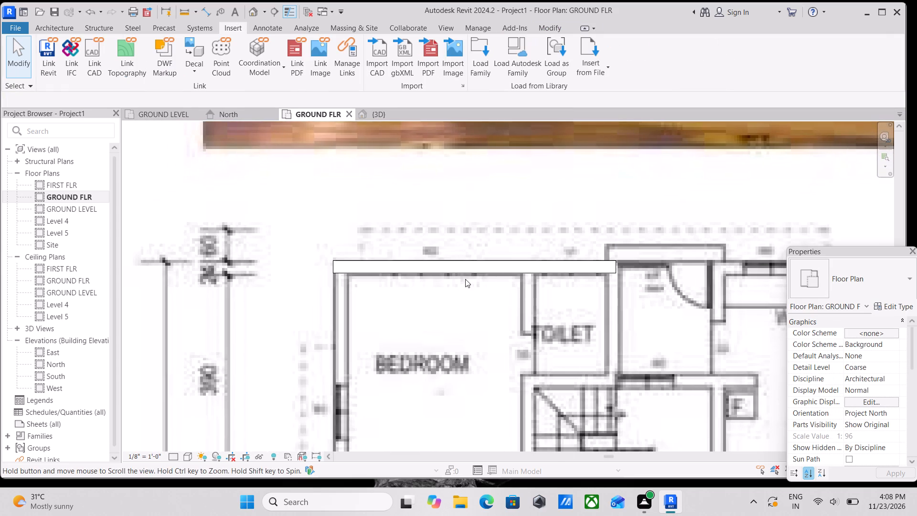
scroll(472, 279, "down", 3)
middle_click_drag(490, 292, 502, 270)
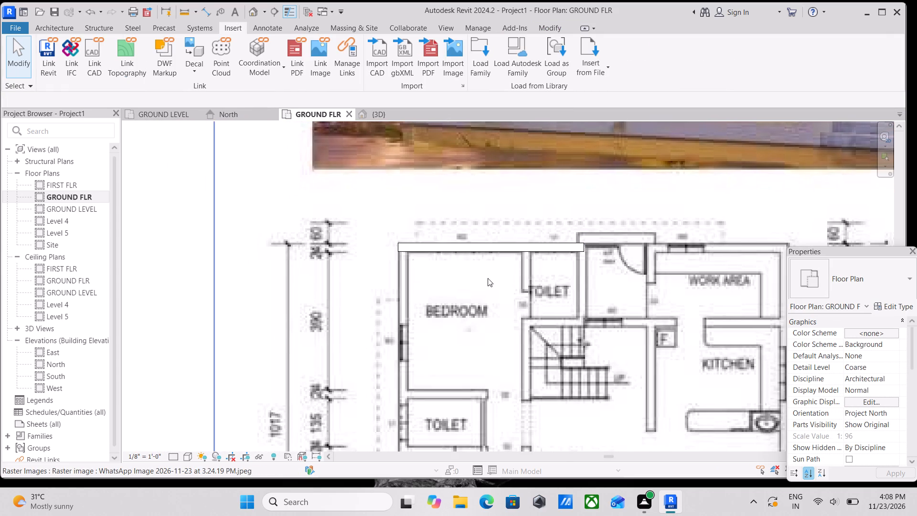
middle_click_drag(463, 290, 491, 279)
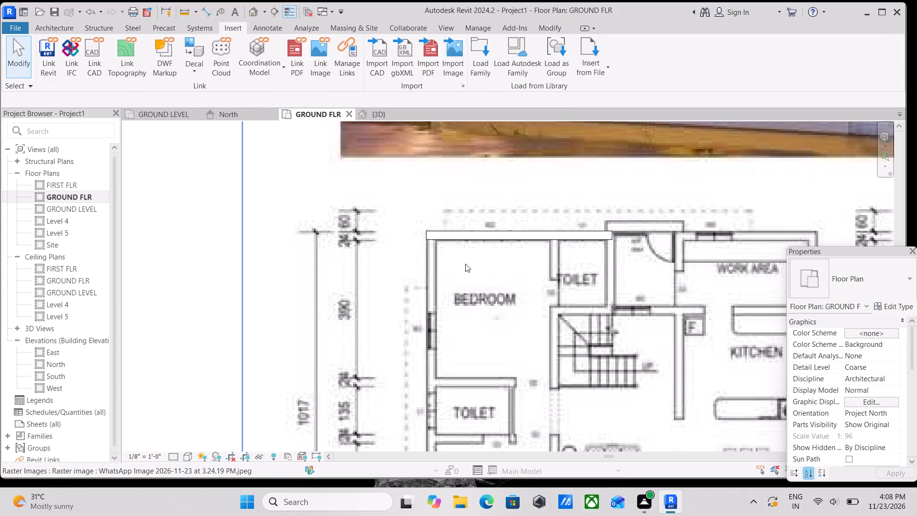
type("WA")
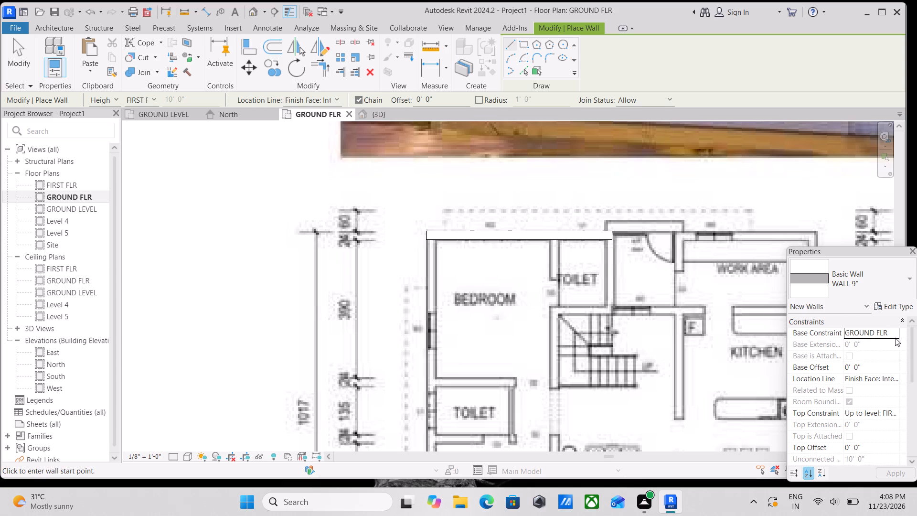
scroll(873, 391, "down", 1)
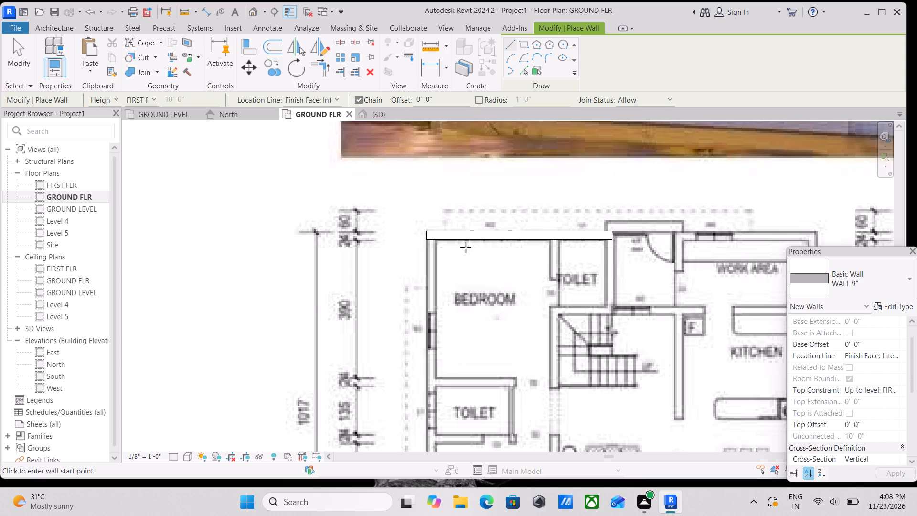
scroll(446, 277, "down", 3)
scroll(429, 252, "up", 7)
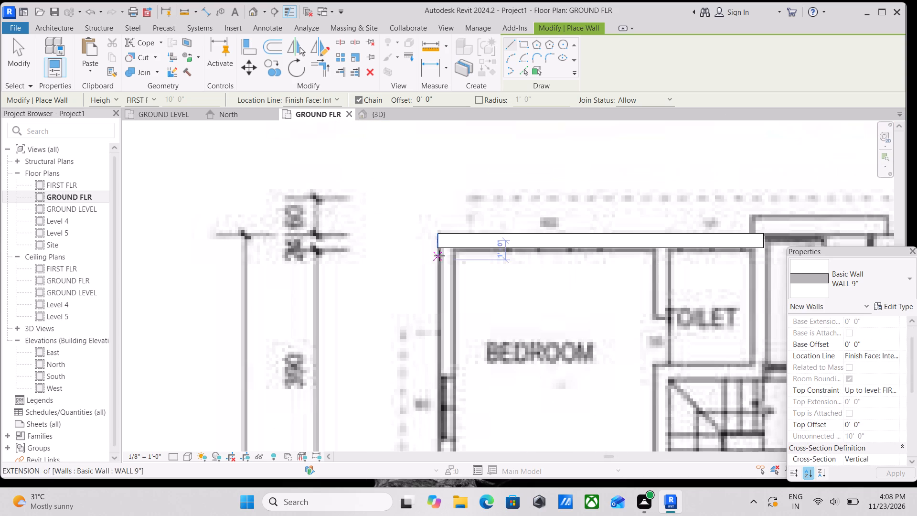
left_click(441, 247)
scroll(448, 370, "down", 1)
middle_click_drag(448, 370, 465, 239)
scroll(438, 374, "down", 3)
middle_click_drag(438, 372, 494, 232)
scroll(494, 232, "down", 1)
scroll(491, 375, "down", 1)
middle_click_drag(490, 375, 496, 303)
scroll(493, 319, "up", 3)
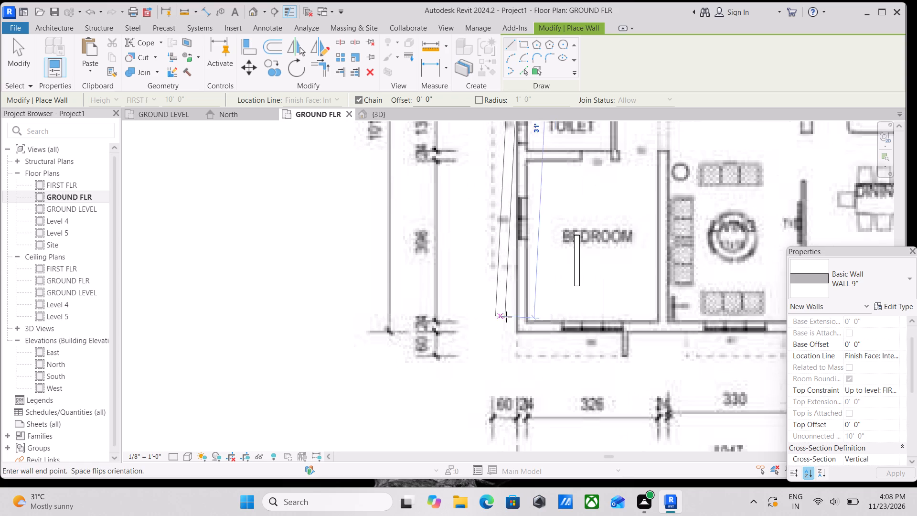
scroll(514, 328, "up", 3)
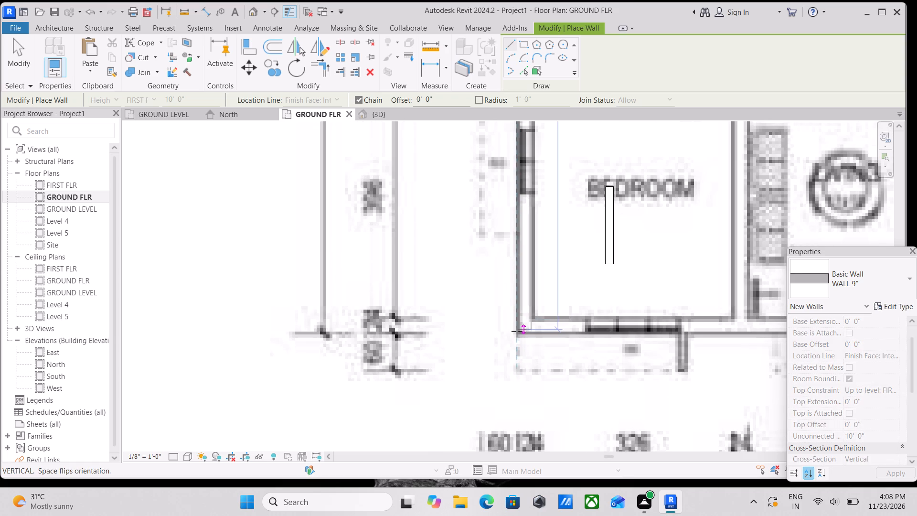
left_click(517, 333)
key("Escape")
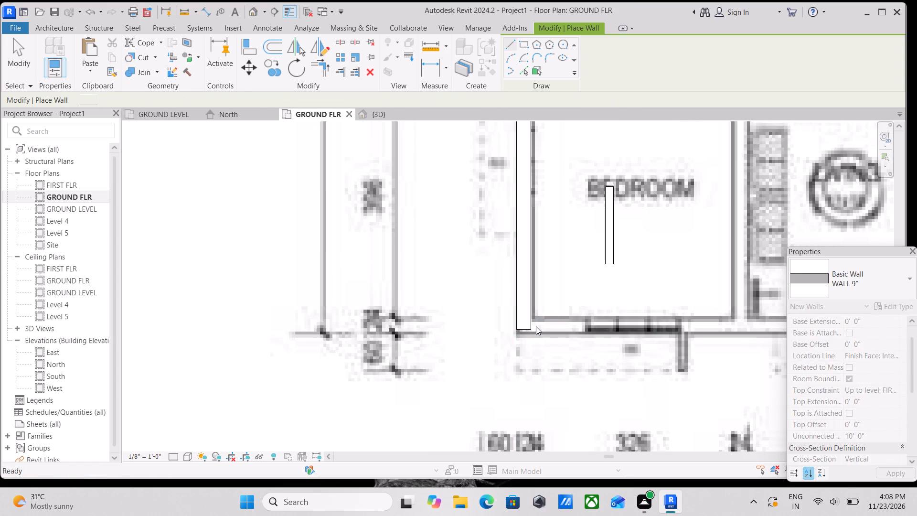
scroll(536, 326, "down", 9)
middle_click_drag(540, 322, 503, 342)
scroll(553, 302, "up", 3)
key("Escape")
key("Escape")
key("Escape")
Delete the short stray INTERIOR WALL 5" lying over the lower bedroom's label.
left_click(503, 330)
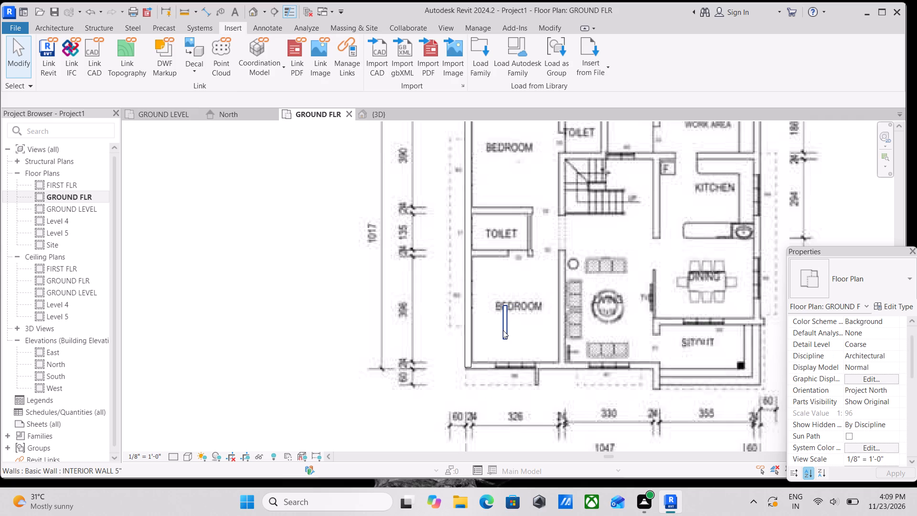
right_click(503, 330)
left_click(560, 170)
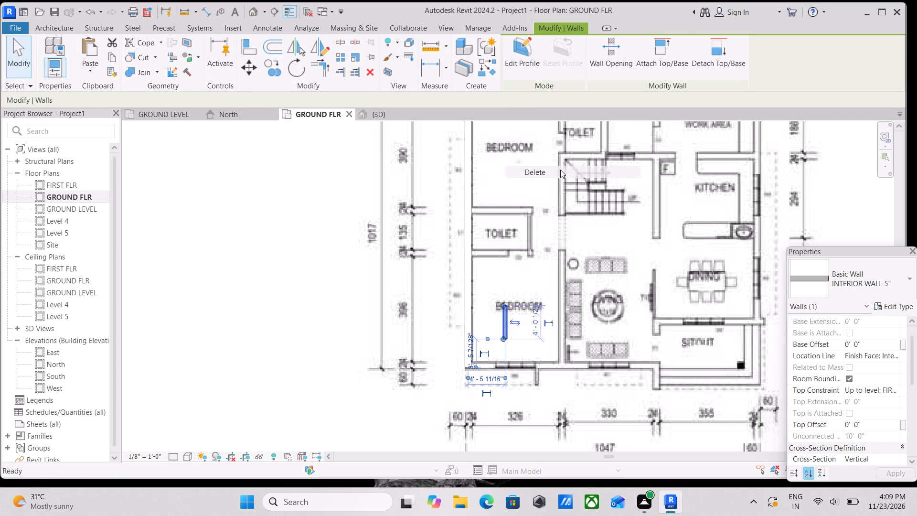
Adjust the lower end of the bedroom-side outer wall to meet the plan's outer corner line.
middle_click_drag(493, 363, 483, 408)
scroll(481, 395, "up", 1)
middle_click_drag(484, 238, 492, 287)
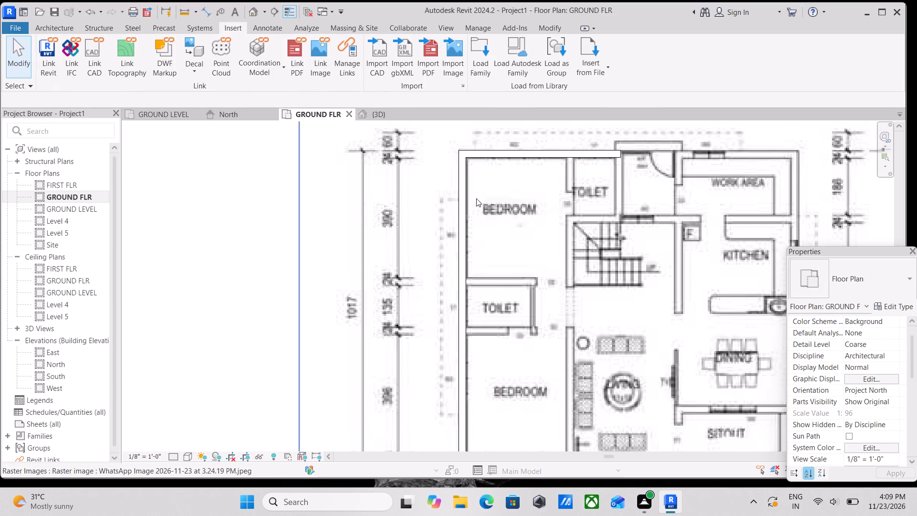
middle_click_drag(473, 190, 489, 254)
scroll(540, 212, "up", 2)
scroll(441, 232, "down", 1)
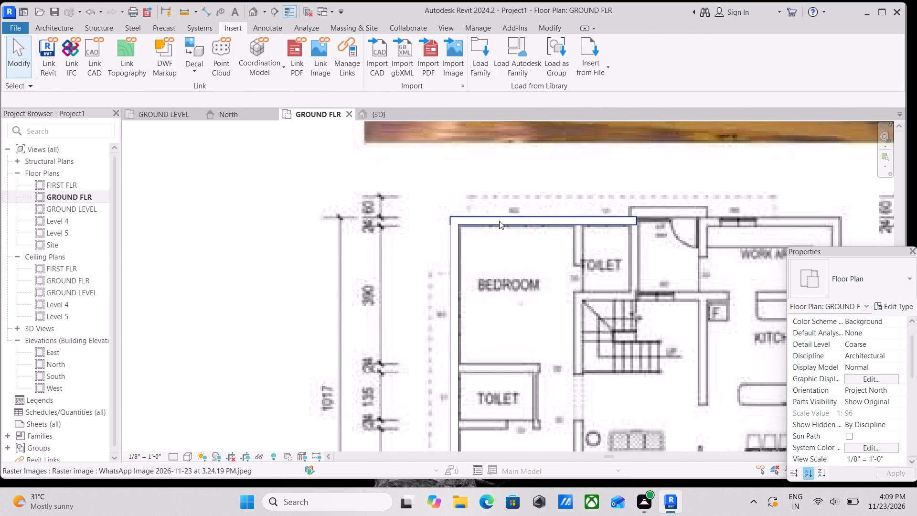
scroll(545, 195, "down", 1)
middle_click_drag(545, 195, 511, 143)
middle_click_drag(513, 330, 519, 190)
scroll(455, 339, "up", 2)
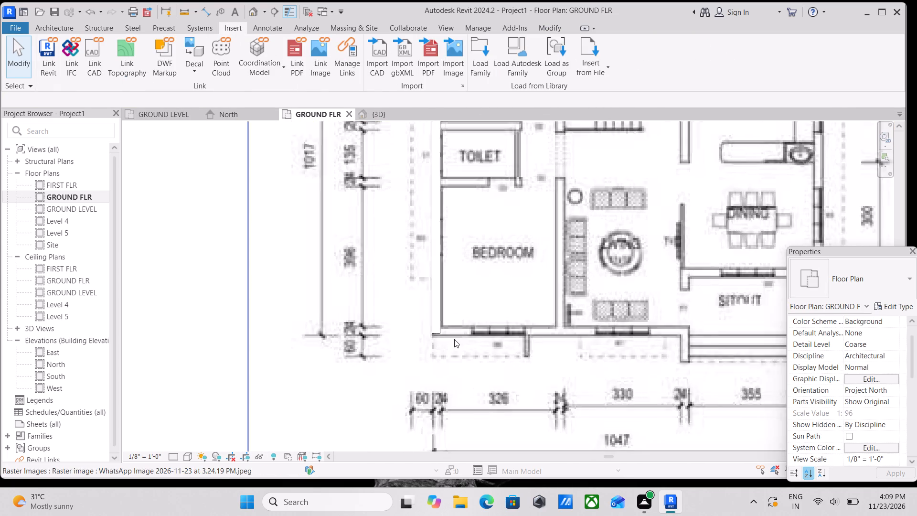
scroll(454, 339, "up", 1)
left_click(428, 319)
scroll(459, 323, "up", 1)
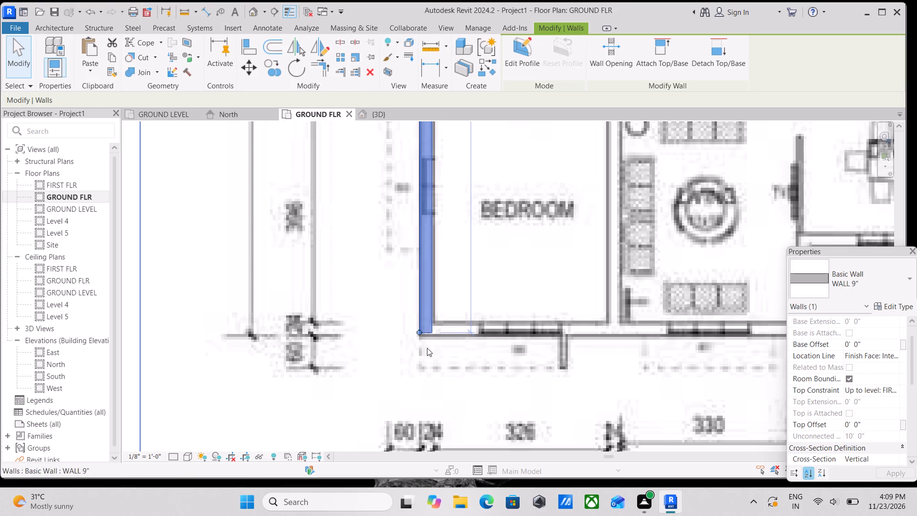
left_click(418, 332)
key("Escape")
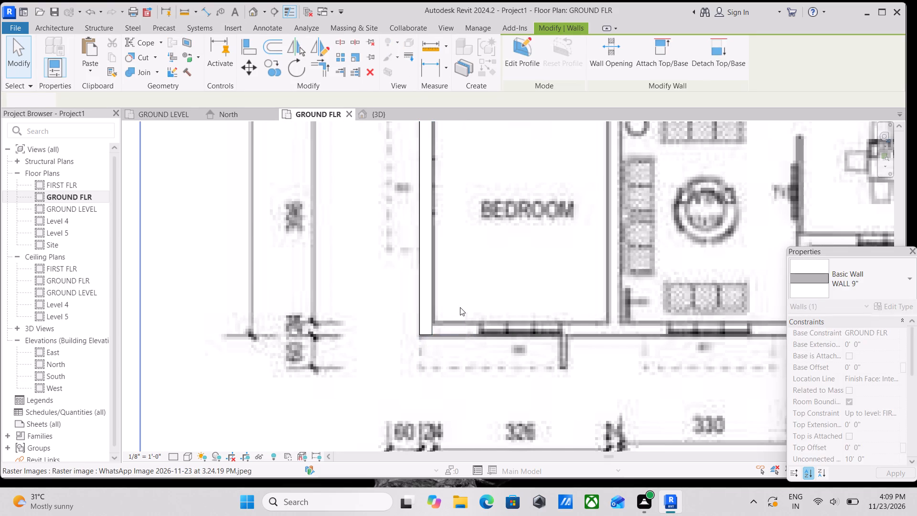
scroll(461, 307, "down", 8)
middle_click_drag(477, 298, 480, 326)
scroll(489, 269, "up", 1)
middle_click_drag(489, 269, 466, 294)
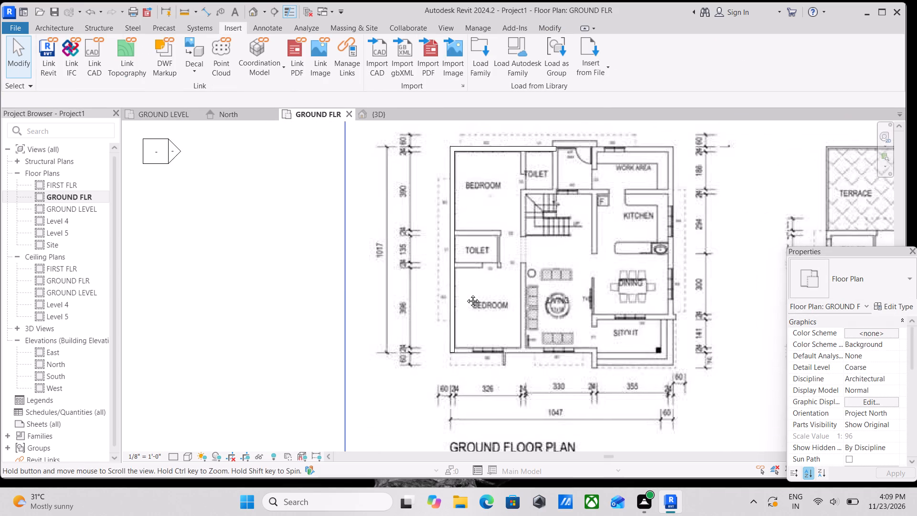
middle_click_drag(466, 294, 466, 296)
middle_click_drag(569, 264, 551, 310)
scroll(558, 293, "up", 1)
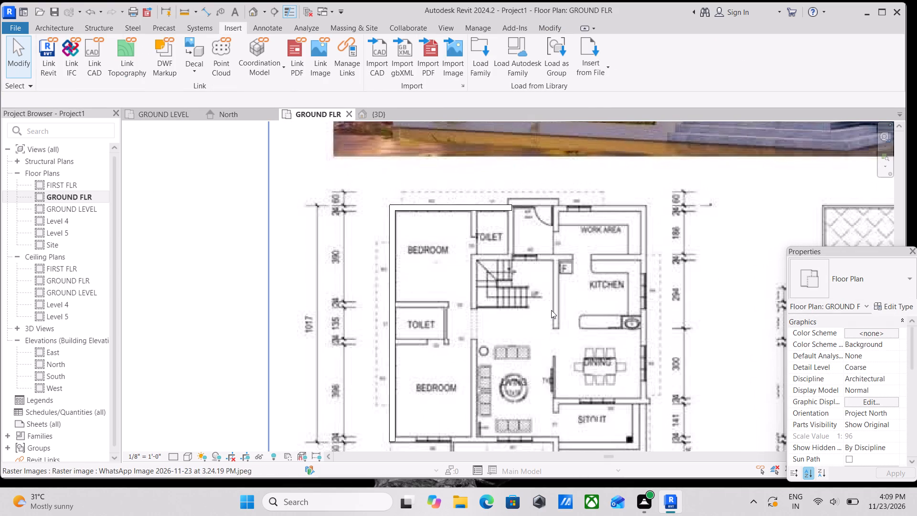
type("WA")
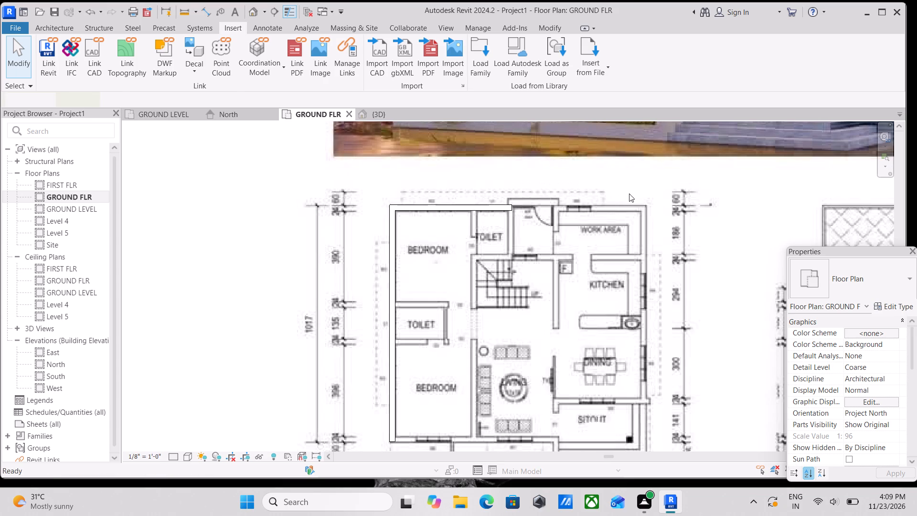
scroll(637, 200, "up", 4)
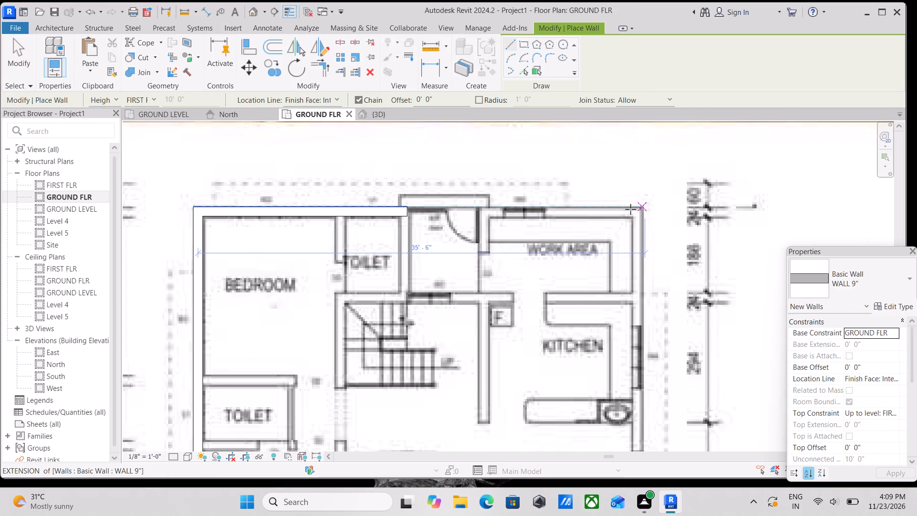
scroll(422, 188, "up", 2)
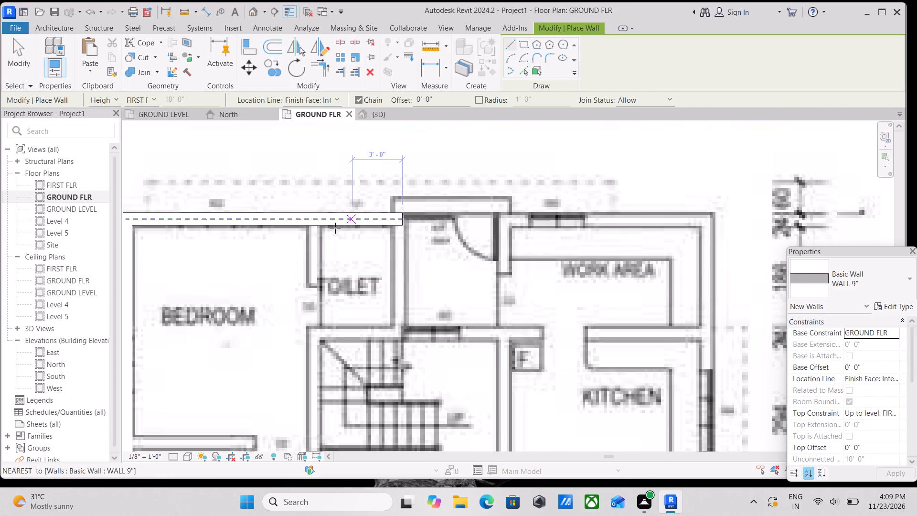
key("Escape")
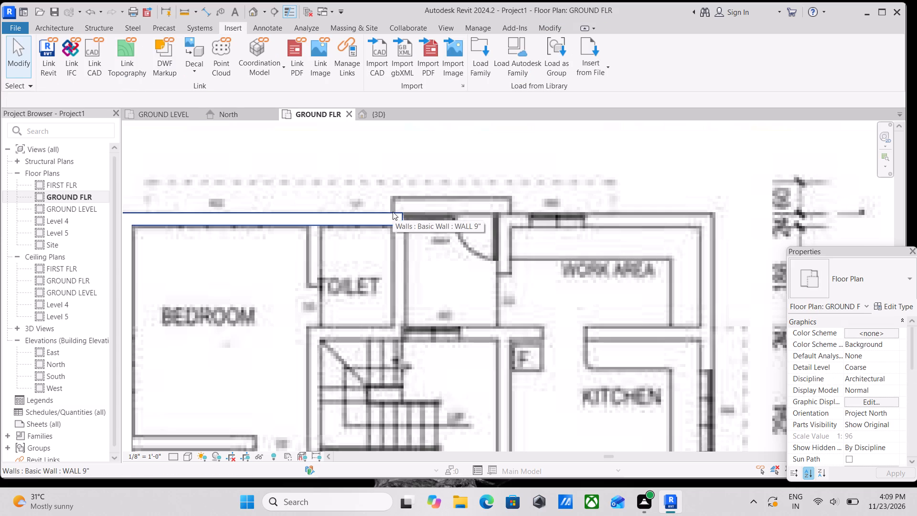
Stretch the upper outer wall's free end past the entry door to the work area's outer corner, about 35'-6" overall.
left_click(393, 212)
left_click_drag(404, 212, 547, 215)
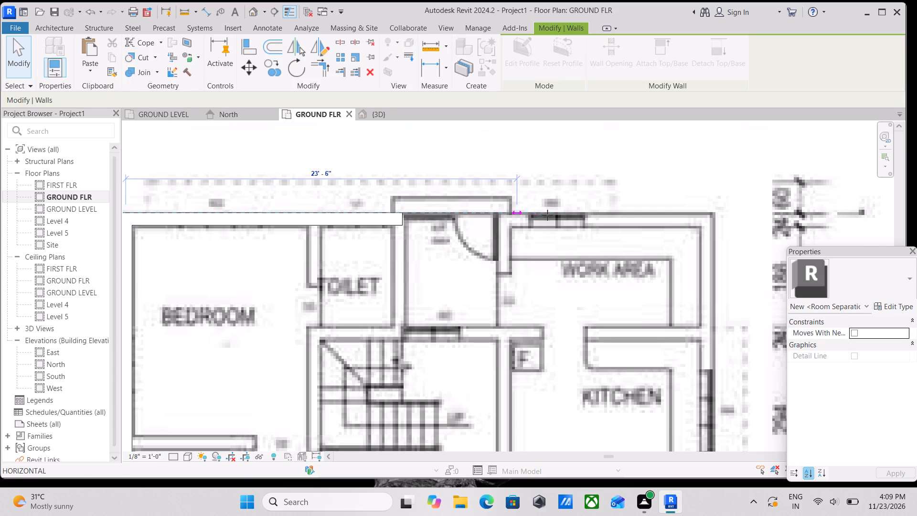
left_click_drag(547, 215, 713, 215)
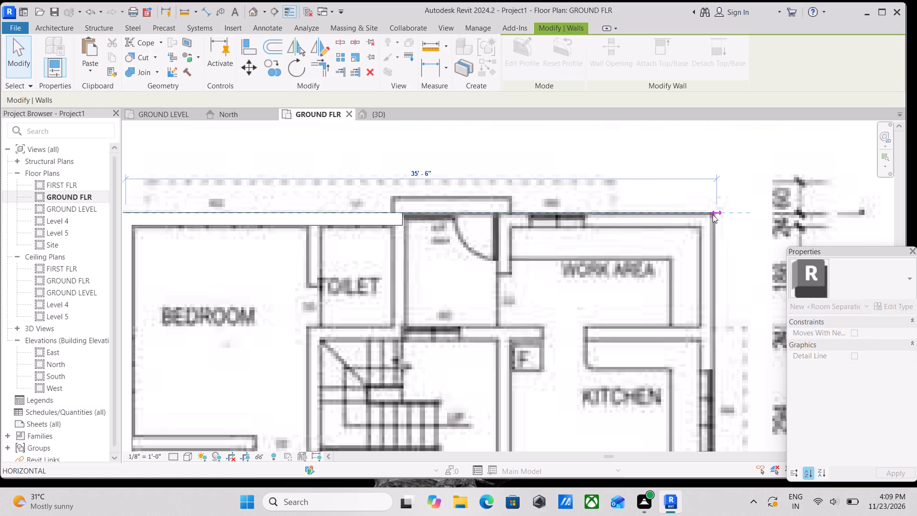
key("Escape")
Draw a WALL 9" outer wall about 26'-6" long beside the kitchen, from the work area's outer corner to the dining room's outer corner.
scroll(410, 233, "down", 3)
scroll(496, 246, "down", 2)
middle_click_drag(496, 246, 506, 245)
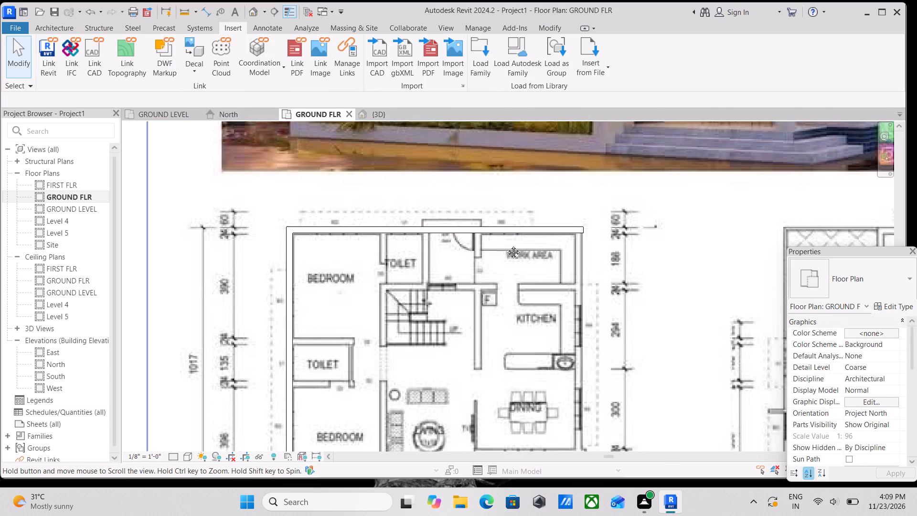
middle_click_drag(506, 245, 512, 243)
type("WA")
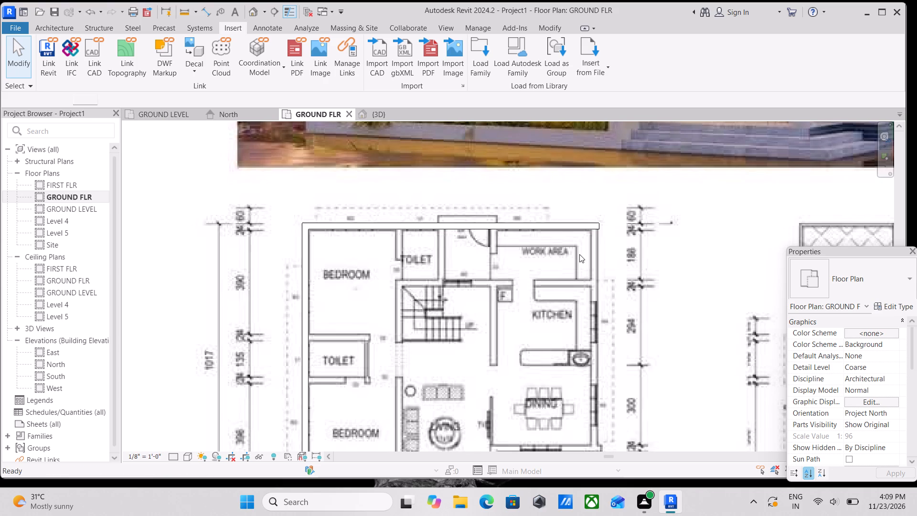
scroll(599, 231, "up", 5)
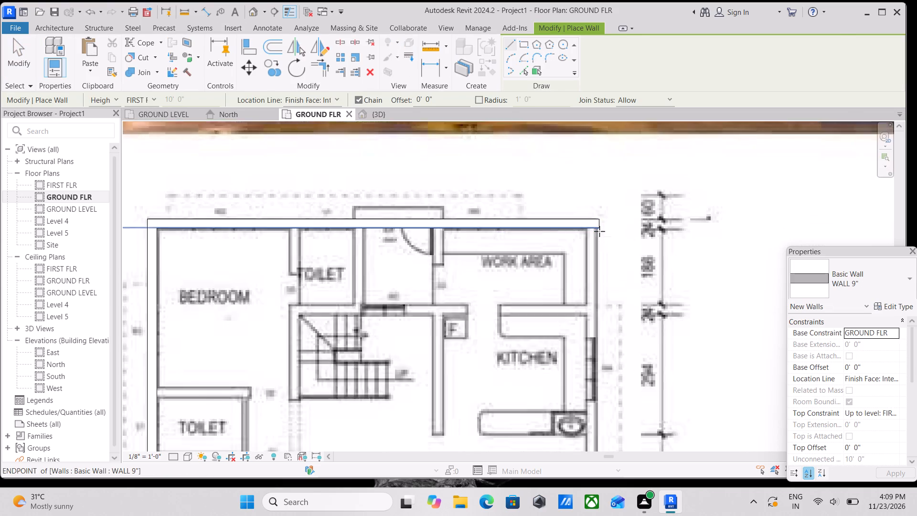
scroll(599, 231, "up", 4)
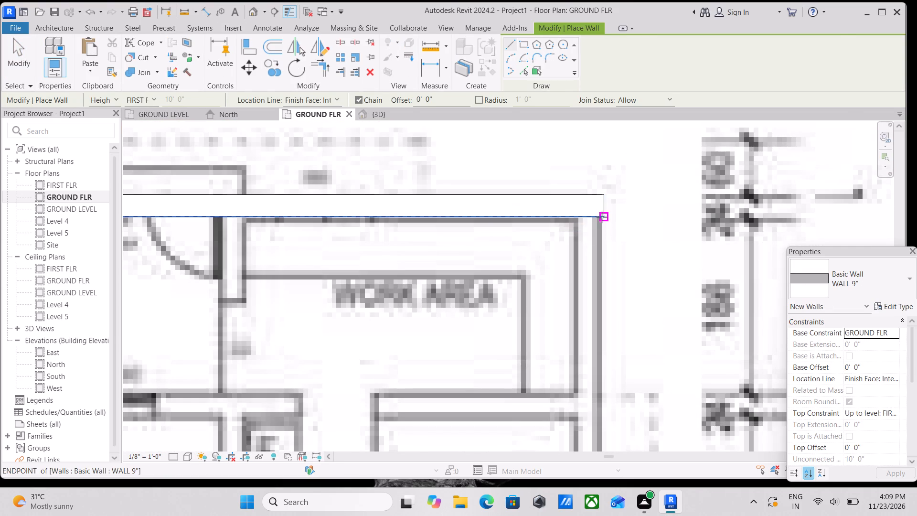
left_click(602, 216)
middle_click_drag(586, 340, 600, 240)
key("space")
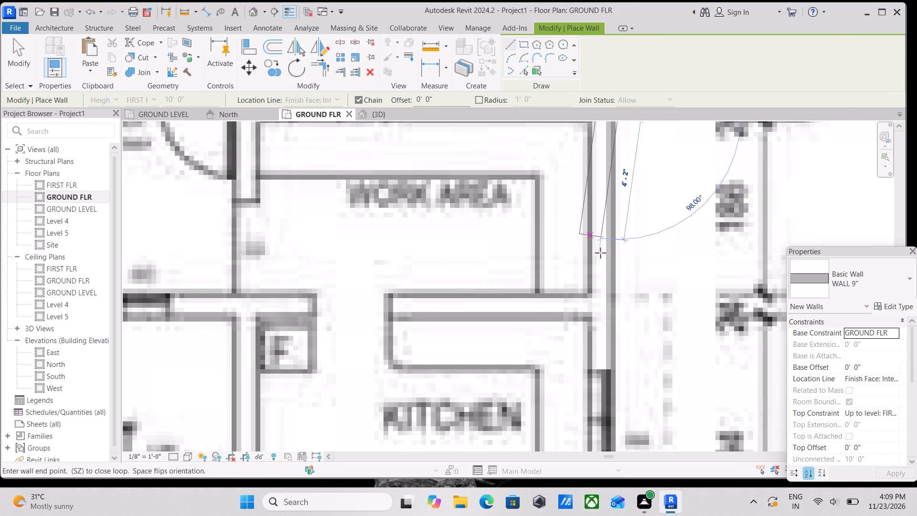
scroll(623, 344, "down", 2)
middle_click_drag(623, 344, 631, 254)
scroll(614, 361, "down", 2)
middle_click_drag(614, 361, 630, 316)
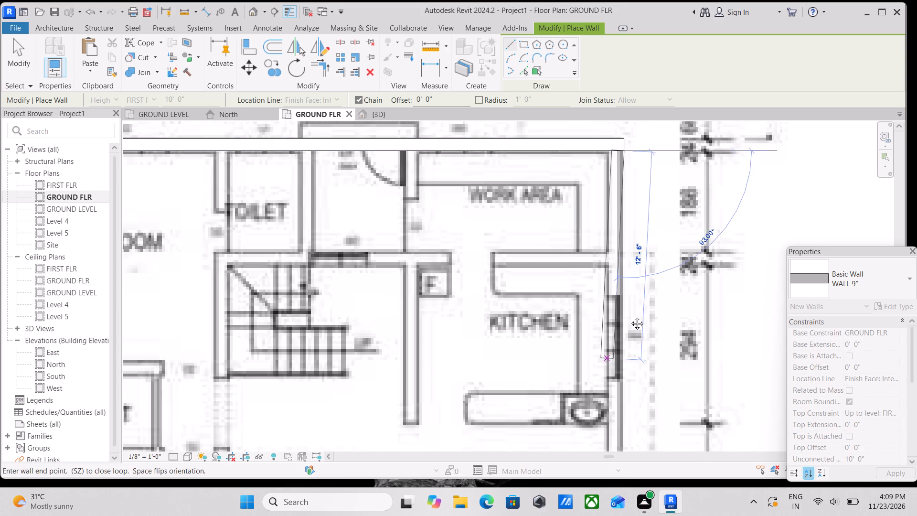
middle_click_drag(630, 316, 637, 281)
scroll(636, 399, "down", 3)
middle_click_drag(636, 400, 661, 285)
scroll(647, 358, "down", 1)
middle_click_drag(647, 358, 653, 315)
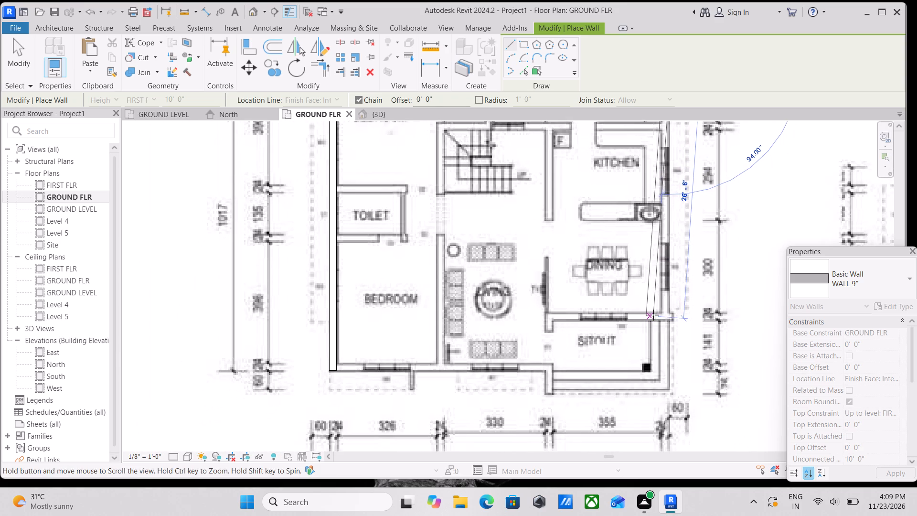
scroll(663, 312, "up", 6)
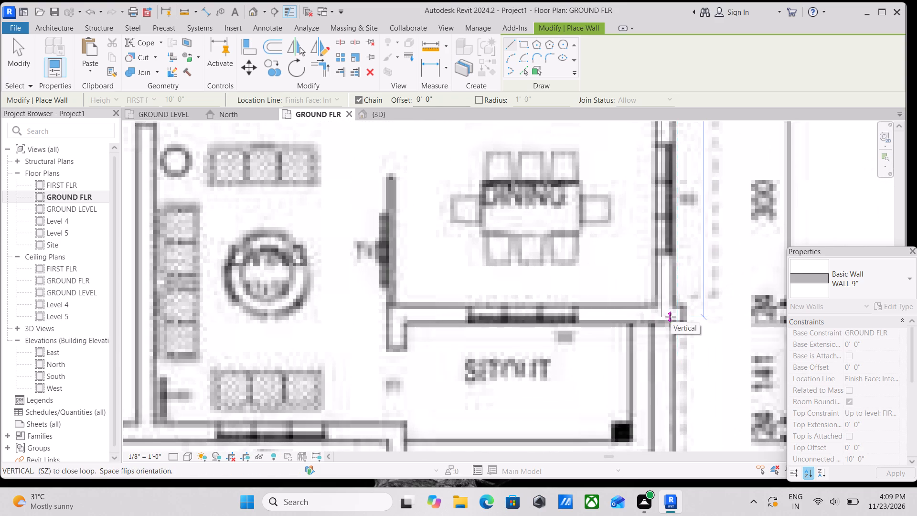
left_click(671, 306)
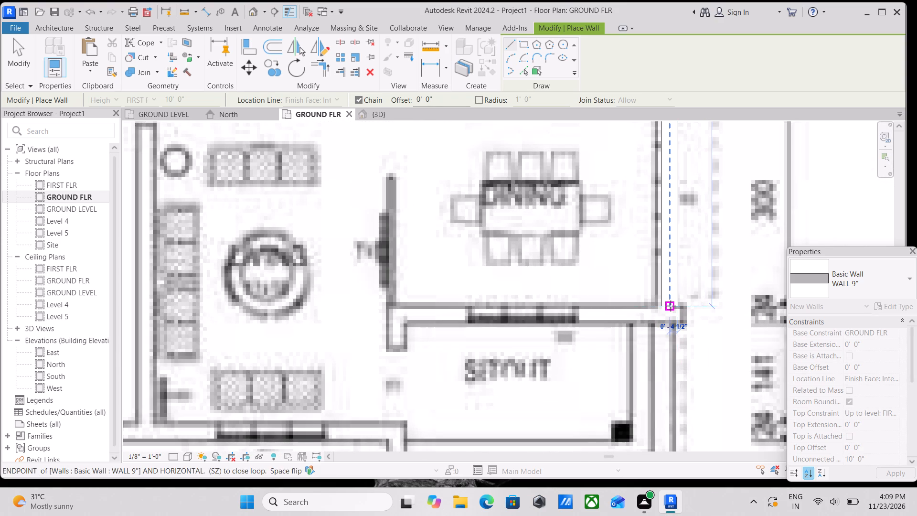
key("Escape")
key("Escape")
Nudge the kitchen-side outer wall one increment toward the rooms to fit the plan's wall lines.
scroll(699, 290, "down", 2)
middle_click_drag(699, 290, 695, 324)
scroll(714, 249, "down", 2)
middle_click_drag(714, 249, 694, 272)
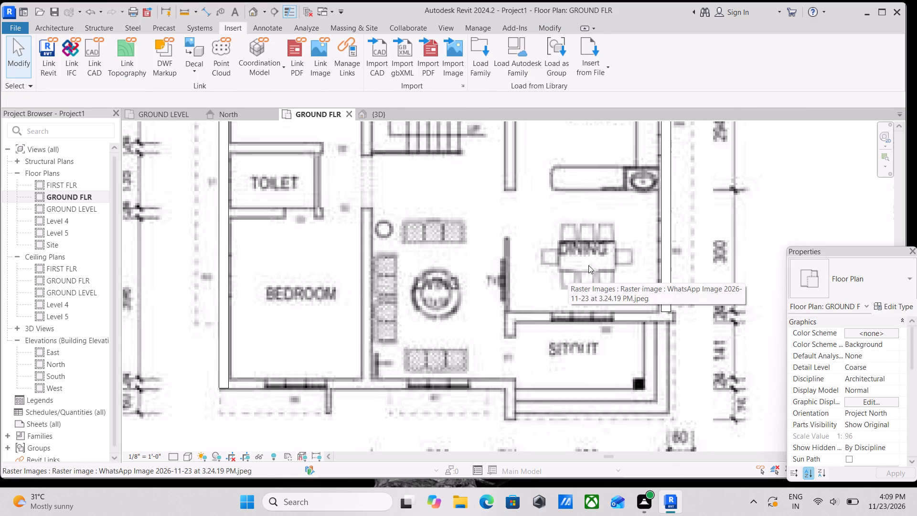
middle_click_drag(607, 256, 476, 389)
middle_click_drag(565, 249, 544, 374)
scroll(527, 275, "up", 2)
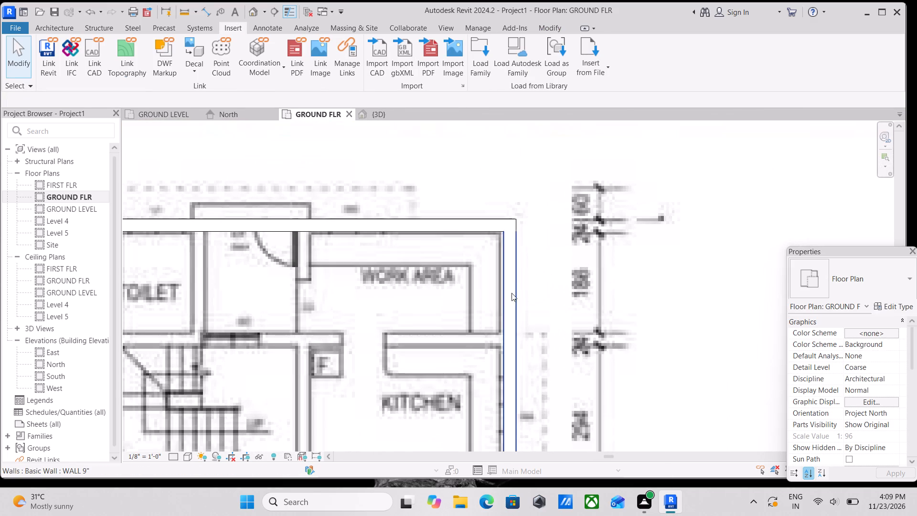
left_click(509, 295)
key("Left")
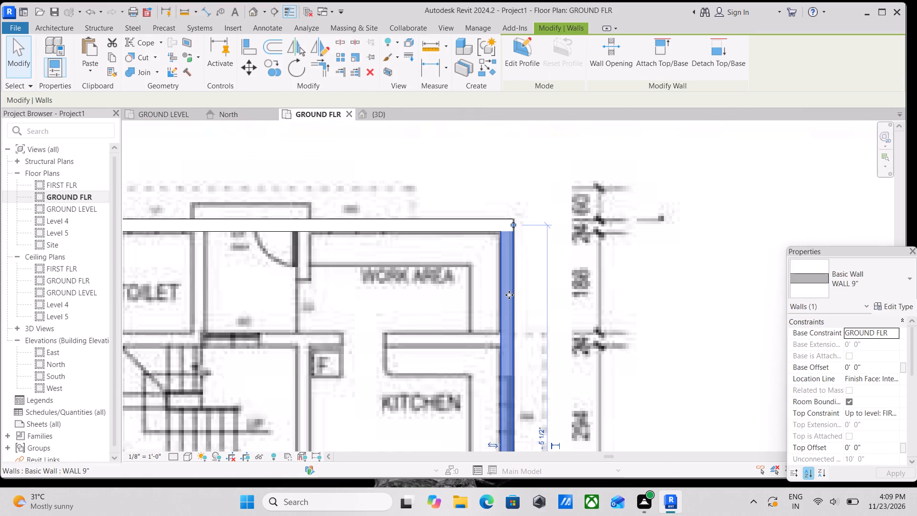
scroll(509, 295, "down", 3)
middle_click_drag(509, 295, 519, 239)
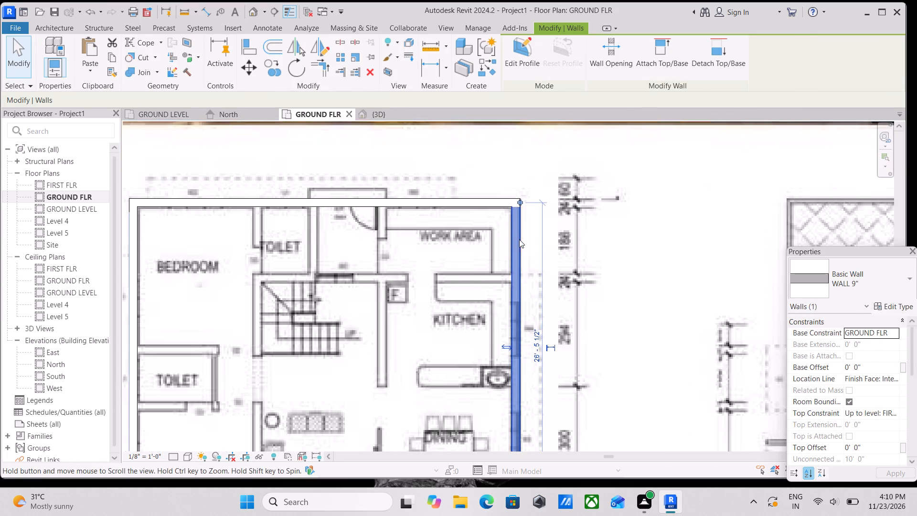
middle_click_drag(519, 239, 517, 243)
key("Escape")
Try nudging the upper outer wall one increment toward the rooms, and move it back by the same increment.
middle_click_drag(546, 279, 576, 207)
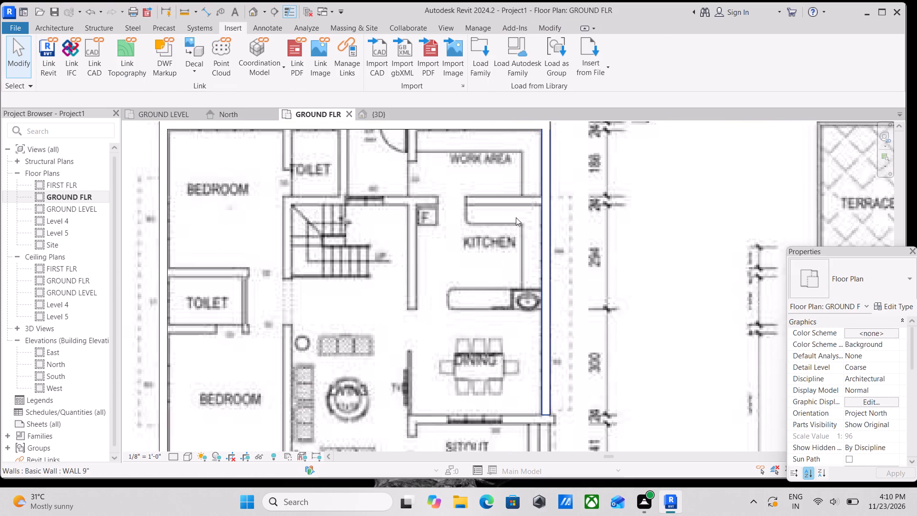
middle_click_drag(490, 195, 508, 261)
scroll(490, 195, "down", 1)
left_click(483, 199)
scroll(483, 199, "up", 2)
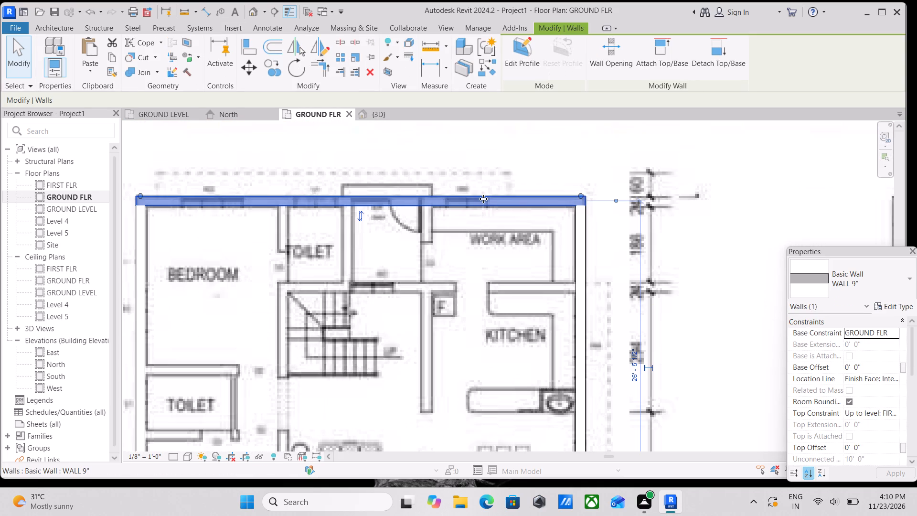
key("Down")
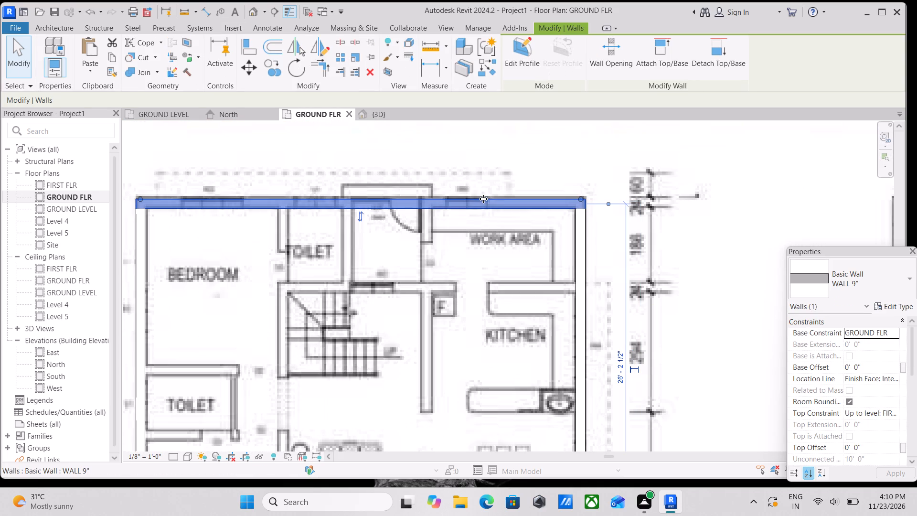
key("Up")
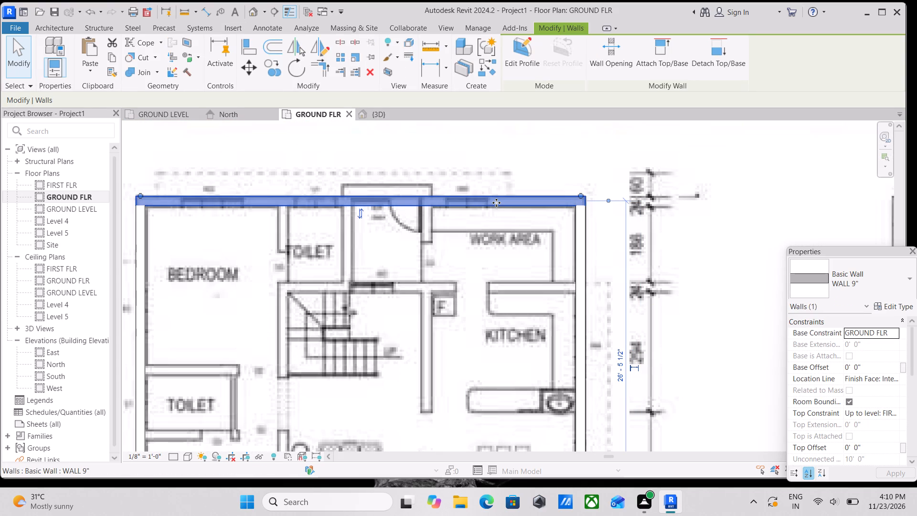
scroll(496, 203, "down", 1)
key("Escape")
Draw a WALL 9" partition between work area and kitchen, about 6'-11" from the outer wall to the door opening.
scroll(519, 291, "down", 1)
middle_click_drag(516, 290, 536, 179)
middle_click_drag(556, 332, 561, 279)
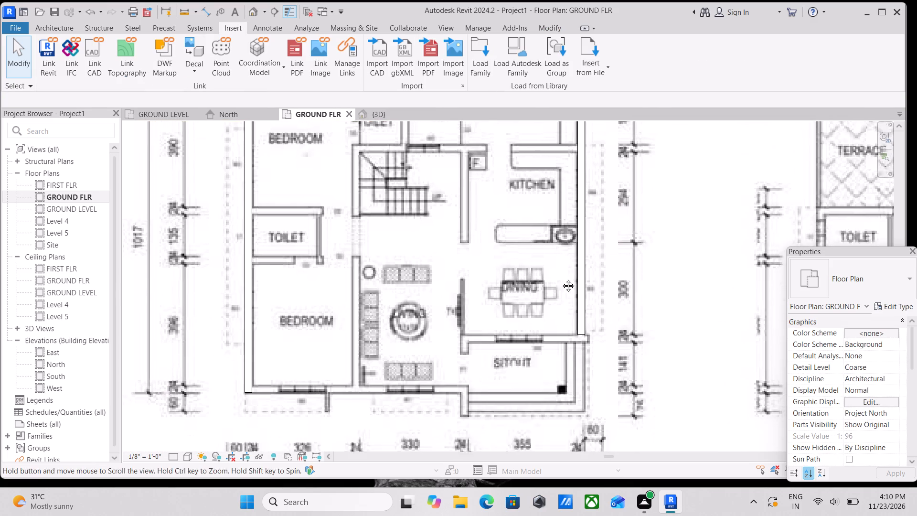
middle_click_drag(561, 279, 563, 275)
scroll(564, 274, "down", 1)
scroll(573, 303, "up", 2)
scroll(495, 288, "up", 1)
scroll(574, 316, "up", 2)
middle_click_drag(592, 304, 591, 308)
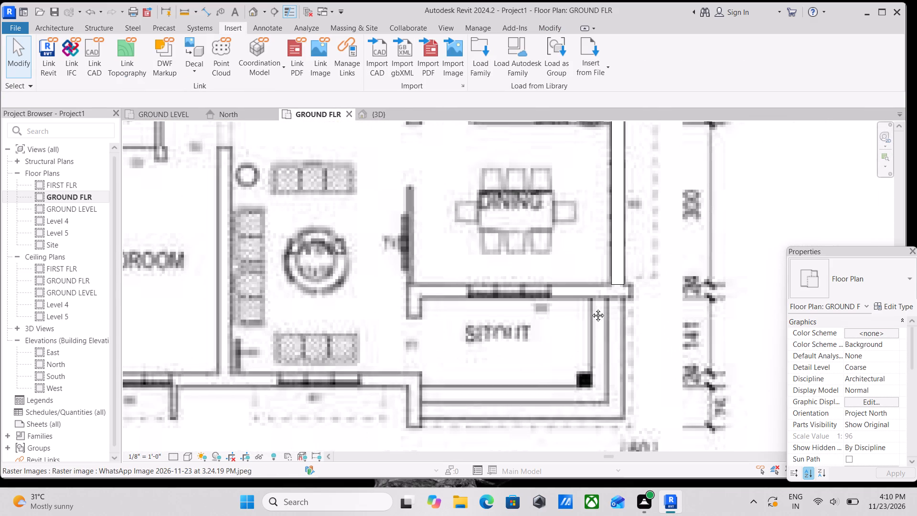
middle_click_drag(591, 308, 591, 312)
middle_click_drag(455, 295, 482, 327)
type("WA")
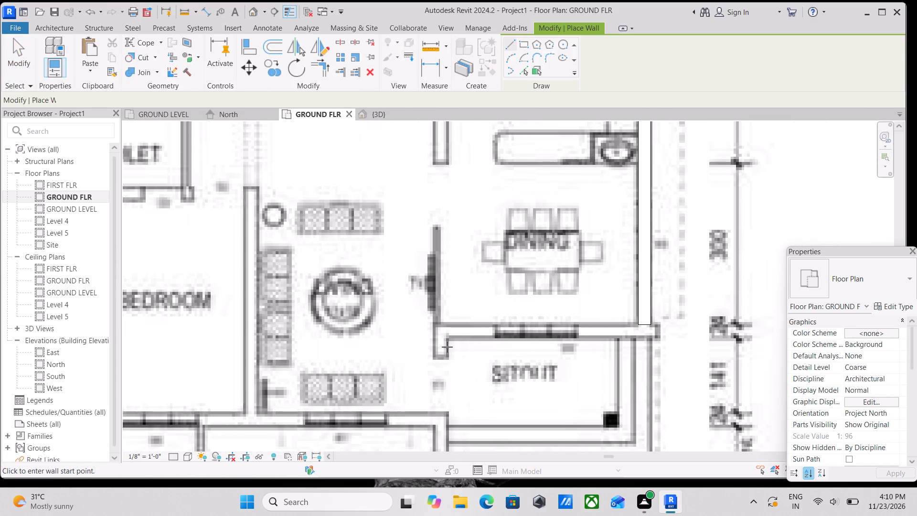
scroll(440, 355, "up", 2)
scroll(446, 310, "down", 7)
middle_click_drag(445, 310, 476, 365)
scroll(583, 197, "up", 4)
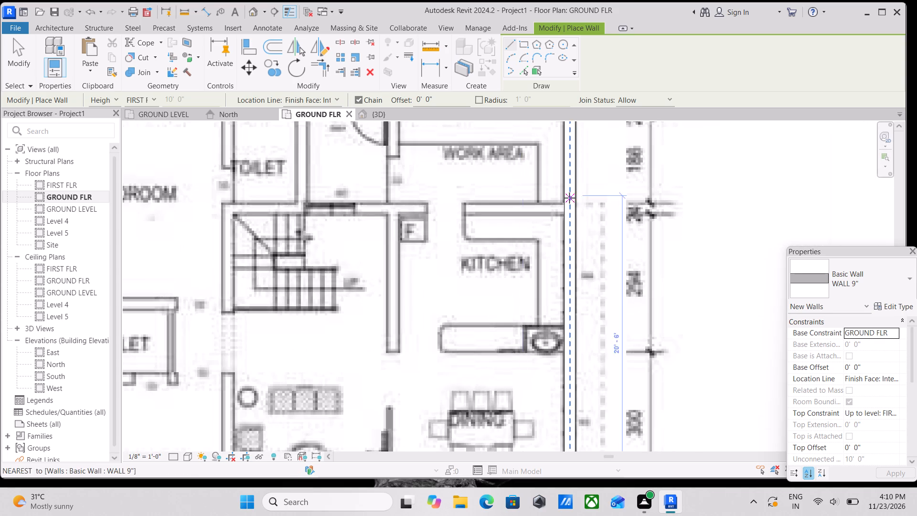
scroll(569, 198, "up", 3)
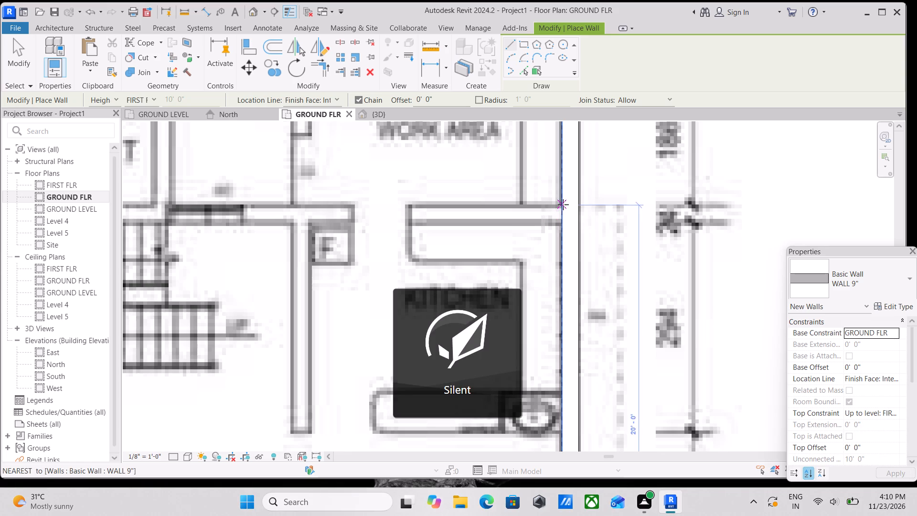
scroll(565, 203, "up", 3)
left_click(559, 207)
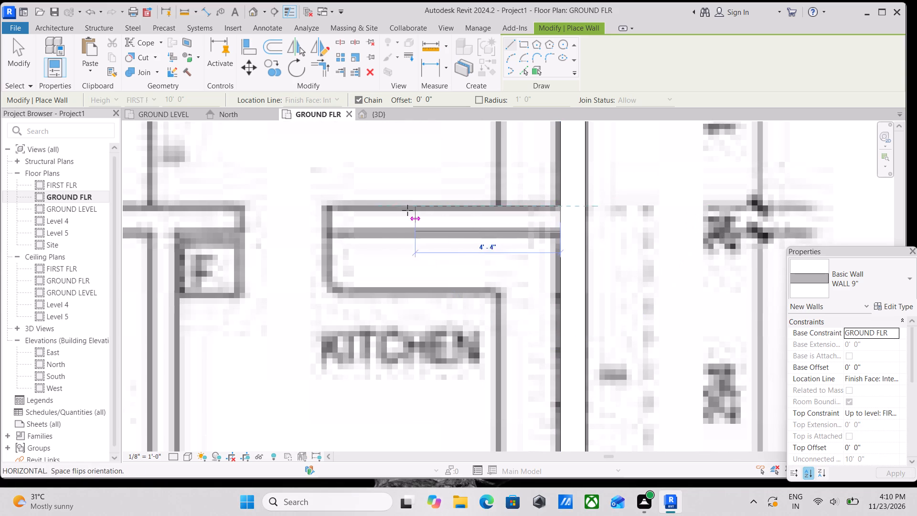
middle_click_drag(394, 208, 512, 232)
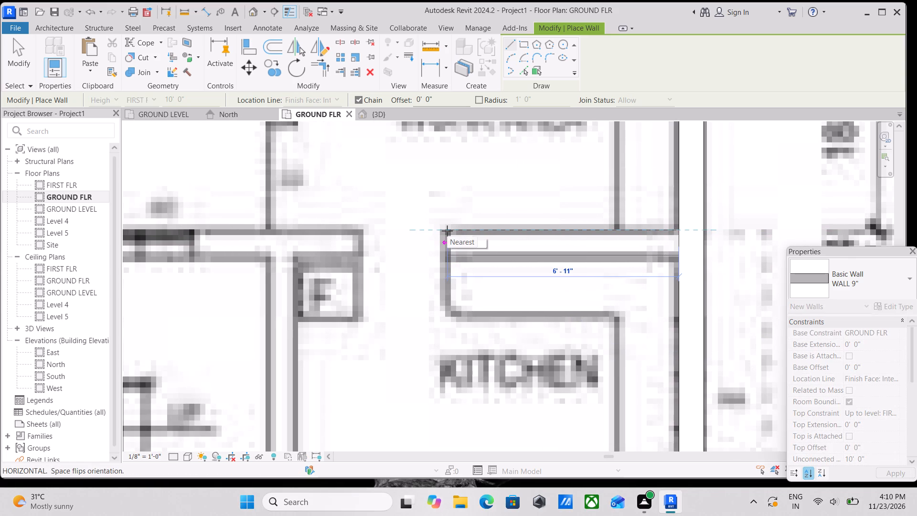
left_click(447, 231)
key("Escape")
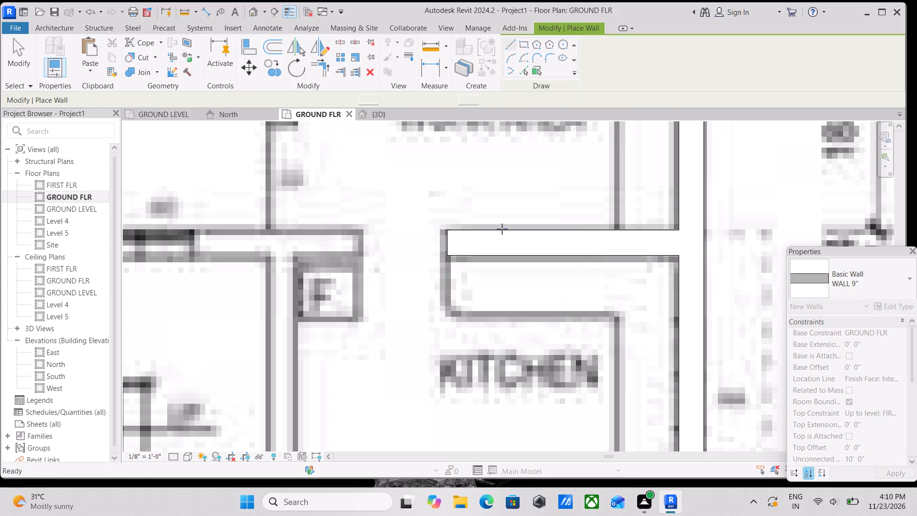
Draw the lower outer WALL 9" wall from the lower bedroom's outer corner past the living room to the sitout's side wall.
scroll(456, 255, "down", 4)
scroll(414, 242, "down", 6)
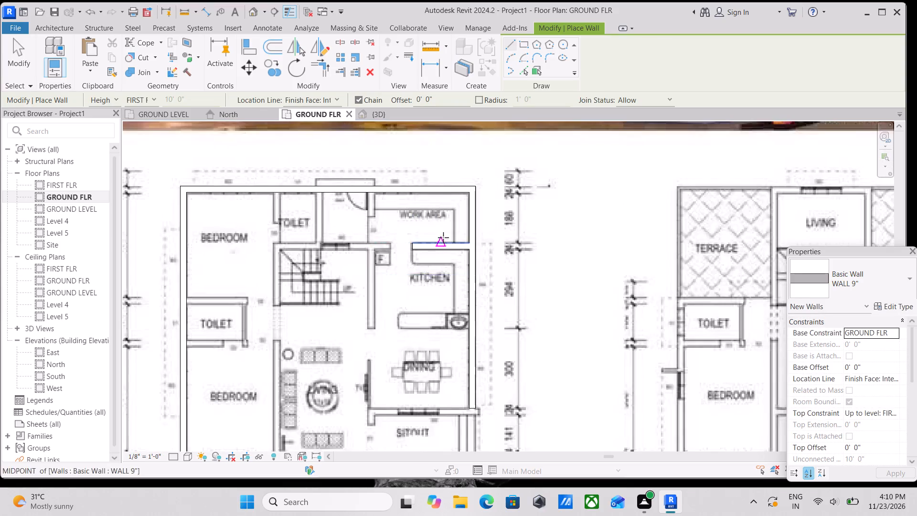
scroll(443, 237, "down", 1)
middle_click_drag(441, 239, 545, 242)
middle_click_drag(381, 226, 502, 246)
scroll(566, 266, "up", 1)
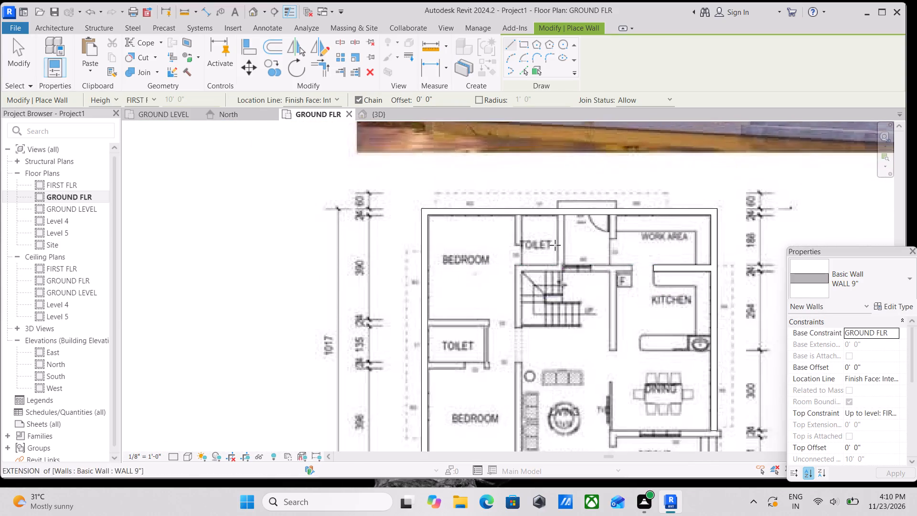
scroll(495, 200, "up", 5)
scroll(528, 221, "up", 2)
scroll(481, 304, "down", 5)
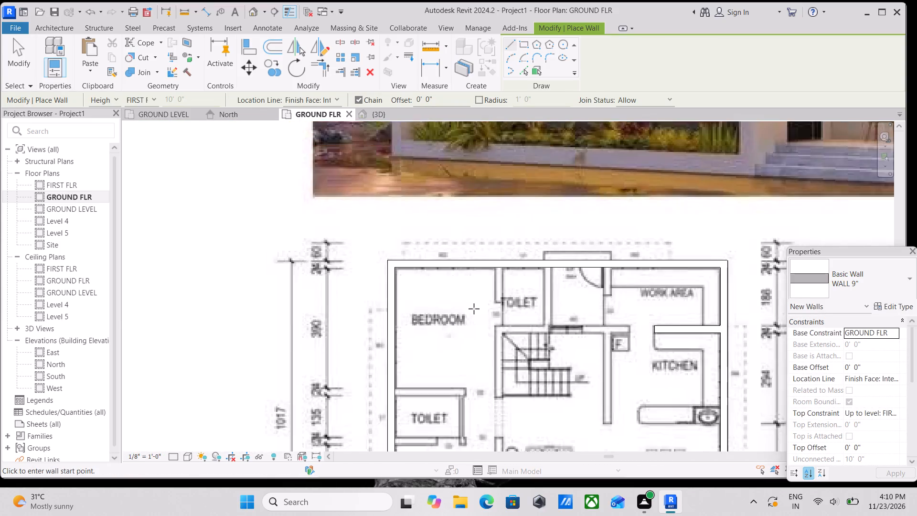
scroll(474, 309, "down", 4)
middle_click_drag(468, 315, 439, 208)
scroll(465, 345, "down", 2)
middle_click_drag(464, 345, 474, 294)
scroll(416, 315, "up", 6)
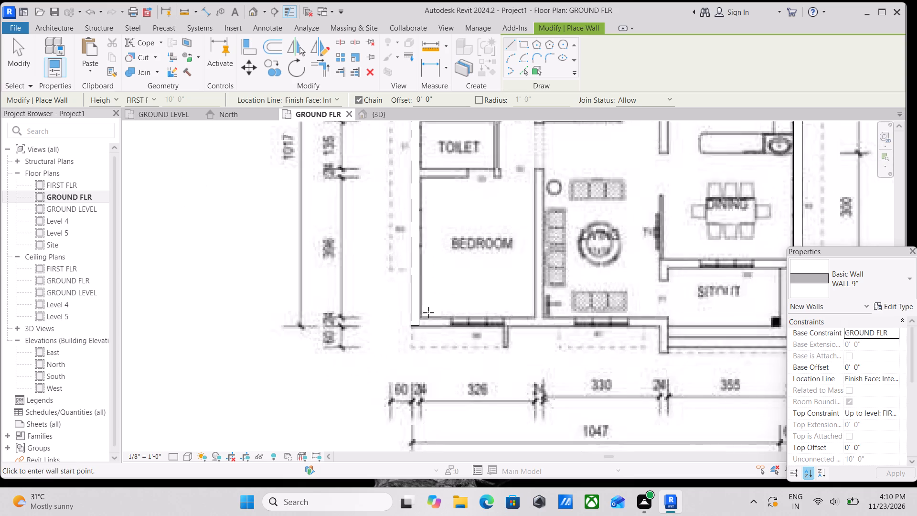
scroll(428, 312, "up", 5)
left_click(414, 330)
middle_click_drag(586, 325, 152, 288)
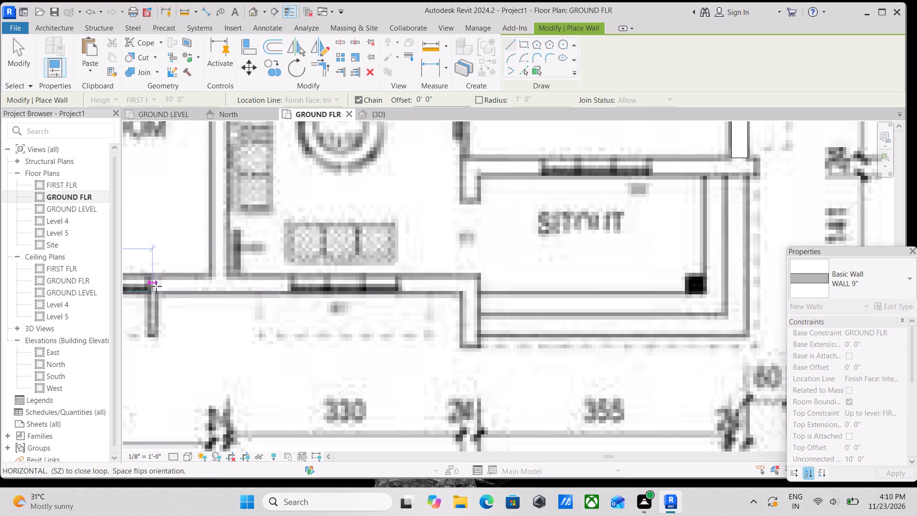
middle_click_drag(399, 295, 249, 296)
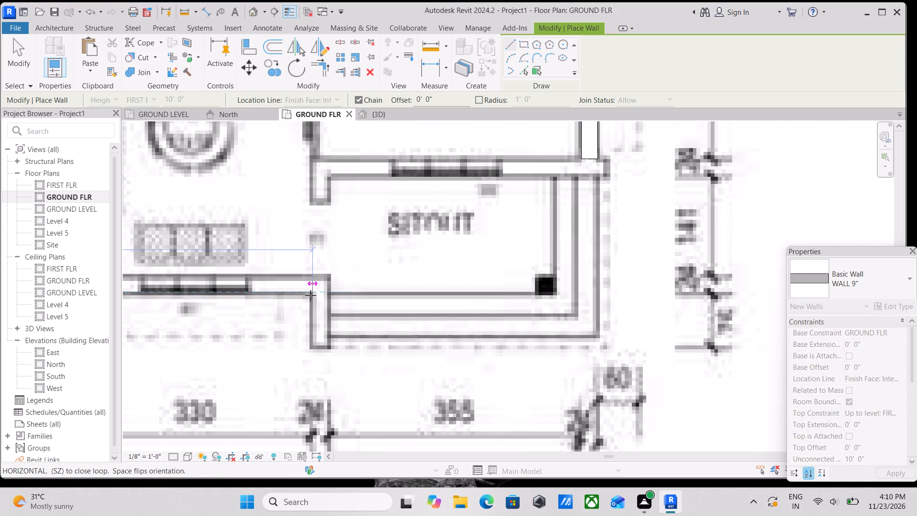
left_click(310, 295)
key("Escape")
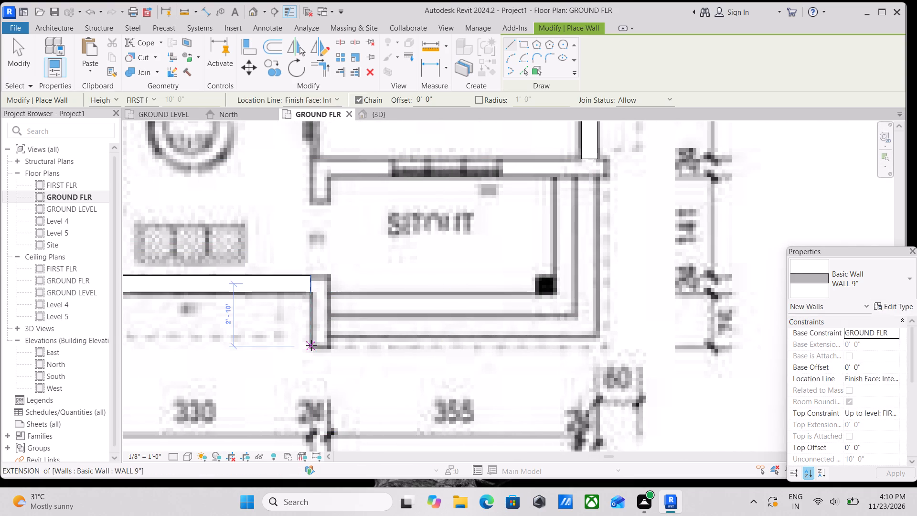
Draw a short WALL 9" projection about 2'-10" long between living room and sitout, and flip it onto the plan's wall.
left_click(311, 345)
left_click(315, 275)
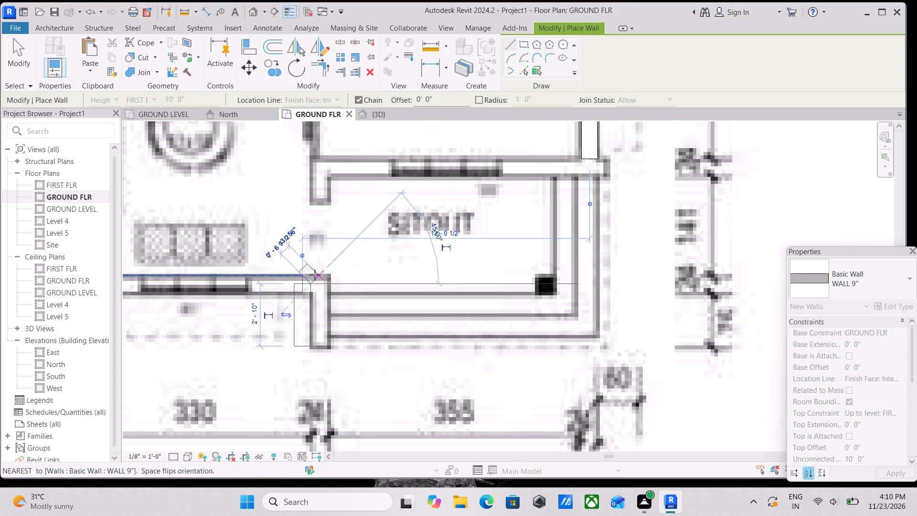
key("Escape")
key("Escape")
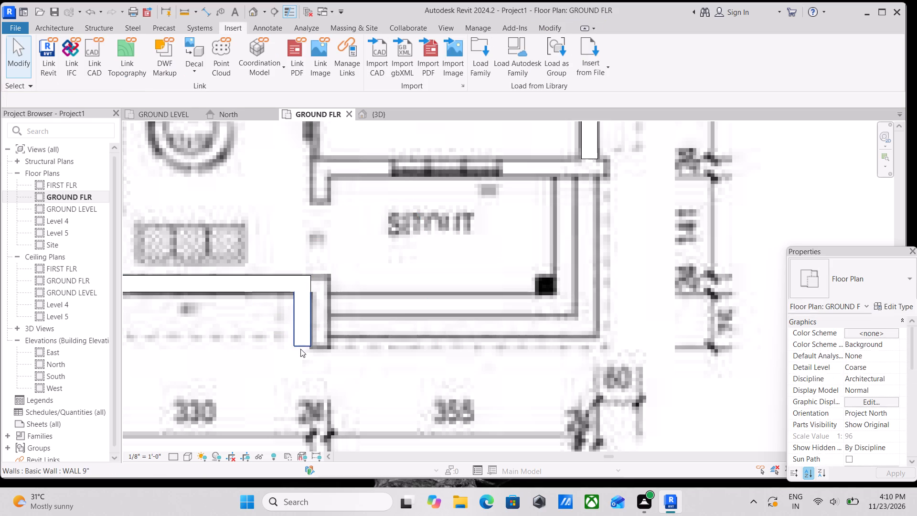
left_click(299, 341)
key("space")
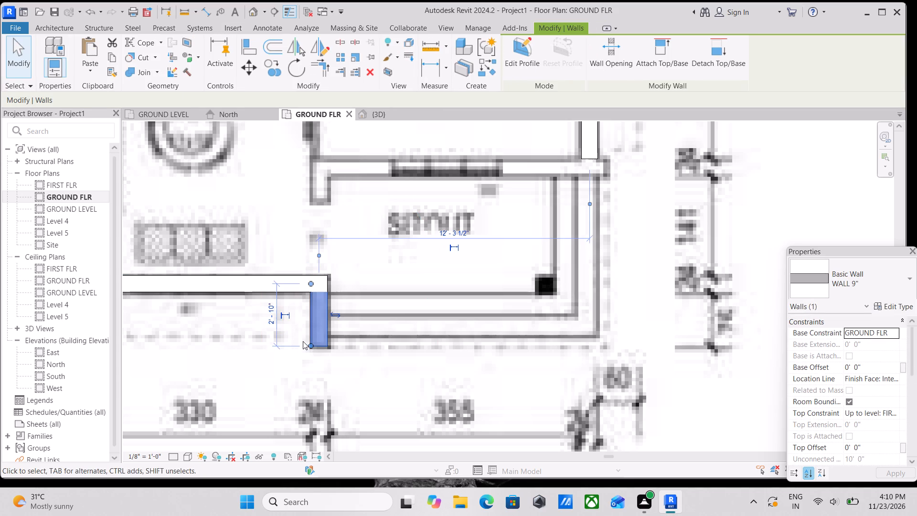
Draw the WALL 9" partition between lower bedroom and living room, from the lower outer wall up to the passage opening.
key("Escape")
scroll(340, 322, "down", 3)
middle_click_drag(340, 322, 442, 341)
middle_click_drag(313, 331, 441, 365)
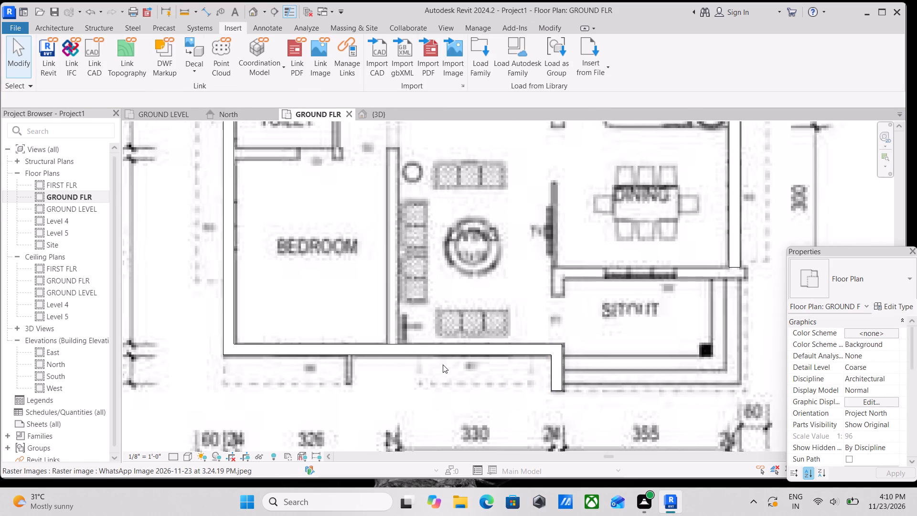
scroll(433, 369, "down", 3)
middle_click_drag(433, 369, 447, 408)
scroll(461, 340, "down", 2)
middle_click_drag(461, 340, 460, 367)
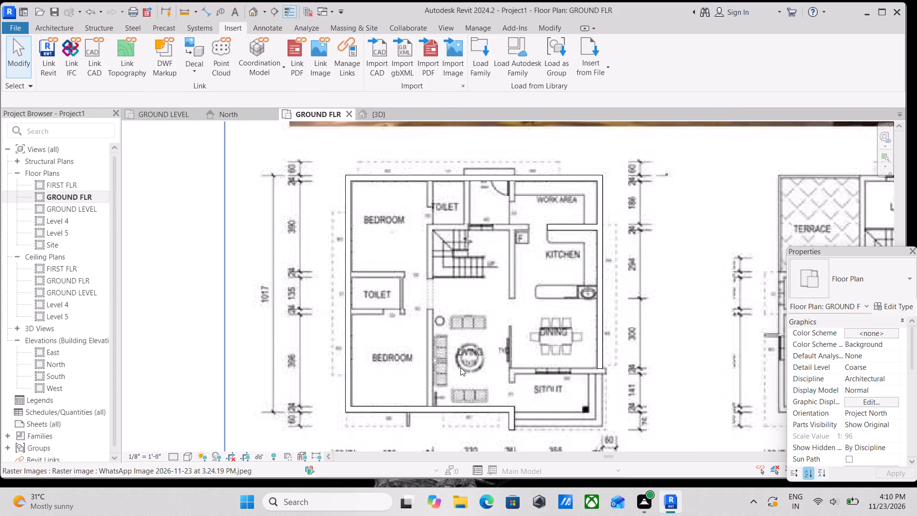
type("WA")
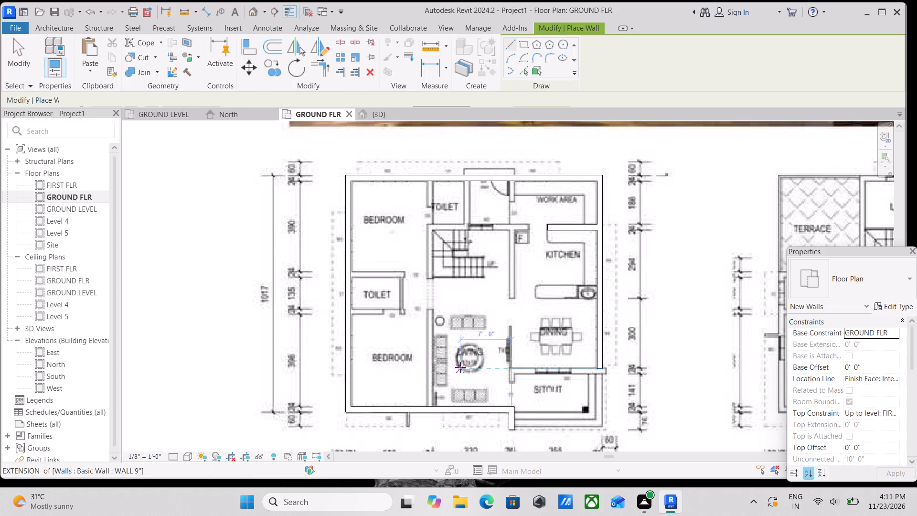
scroll(420, 428, "up", 3)
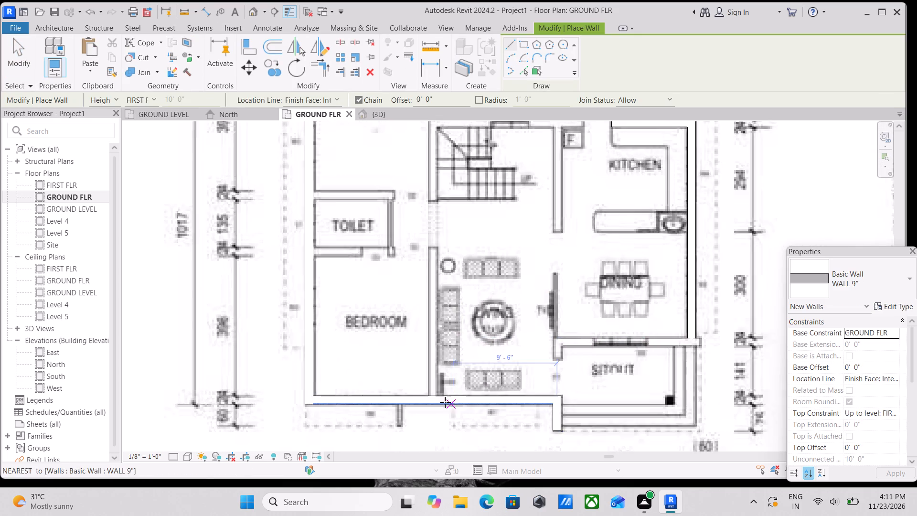
scroll(440, 400, "up", 10)
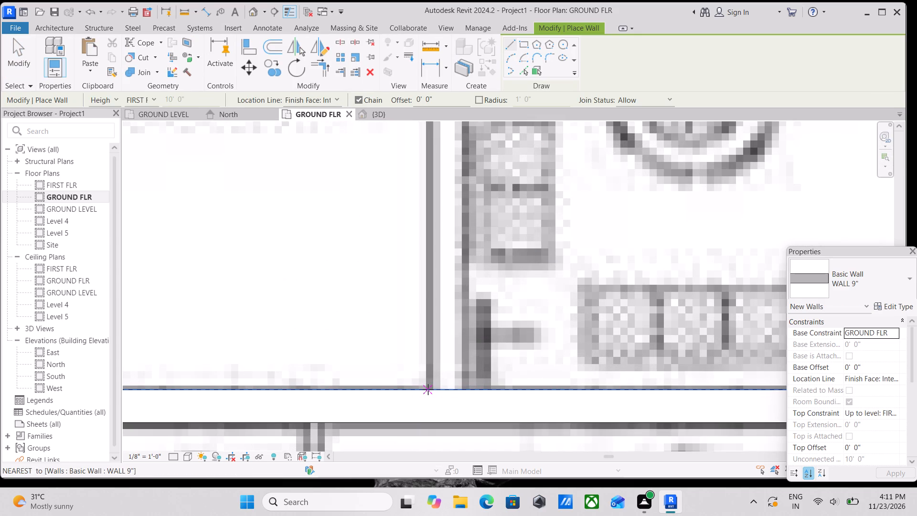
left_click(428, 389)
middle_click_drag(428, 299, 415, 349)
scroll(428, 299, "down", 1)
key("space")
scroll(418, 315, "down", 2)
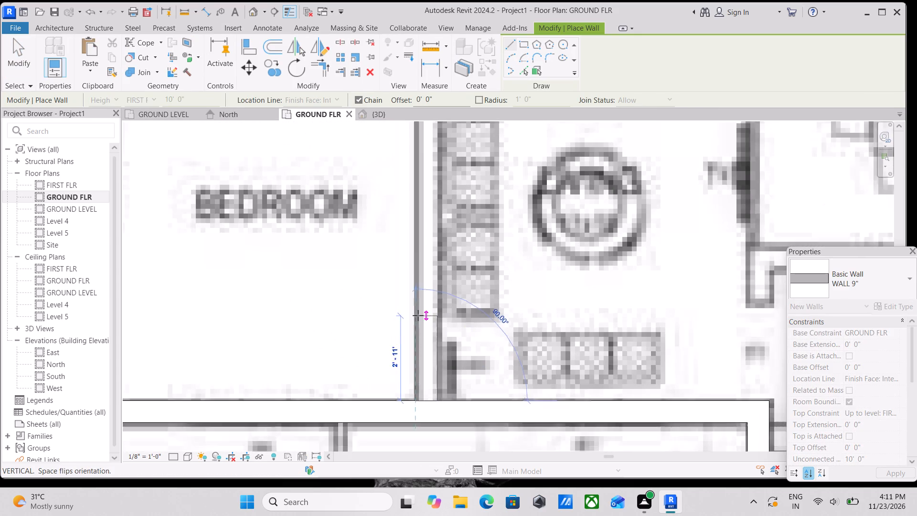
middle_click_drag(418, 315, 428, 421)
scroll(427, 295, "down", 7)
middle_click_drag(427, 295, 432, 425)
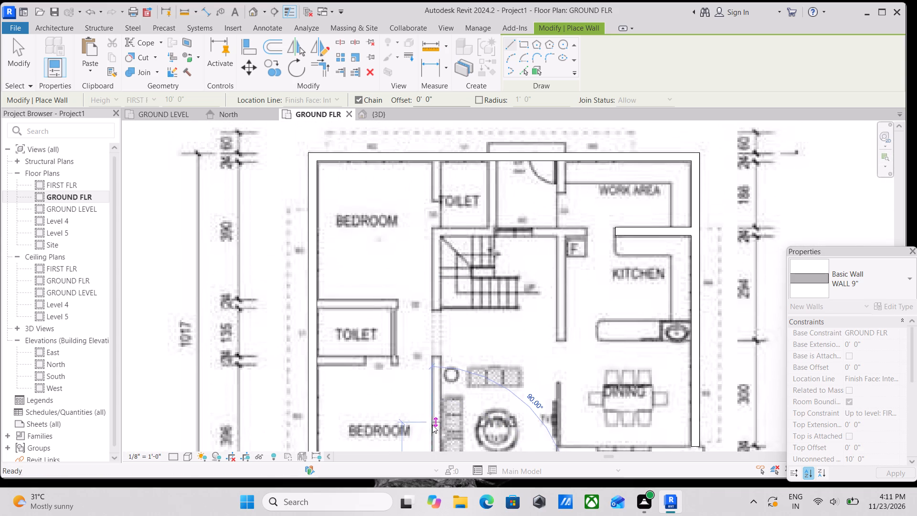
scroll(438, 350, "up", 6)
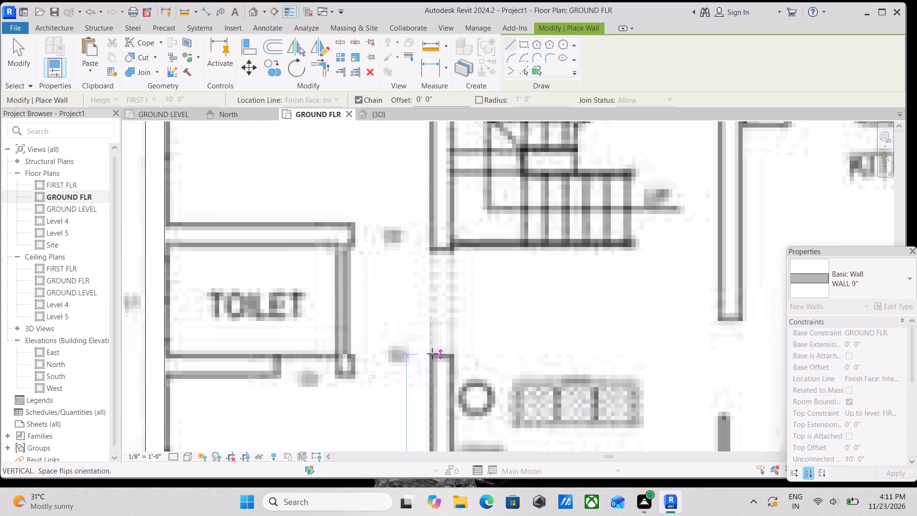
left_click(432, 354)
key("Escape")
Draw a WALL 9" wall about 7'-9" long between upper bedroom and staircase, from the passage opening to the upper toilet's door opening.
scroll(451, 285, "down", 2)
middle_click_drag(451, 285, 462, 364)
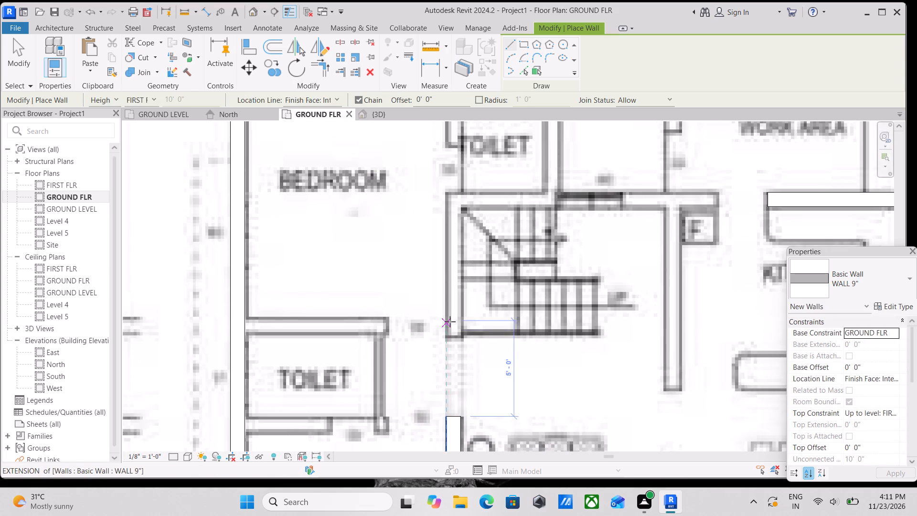
left_click(447, 339)
middle_click_drag(444, 293, 454, 371)
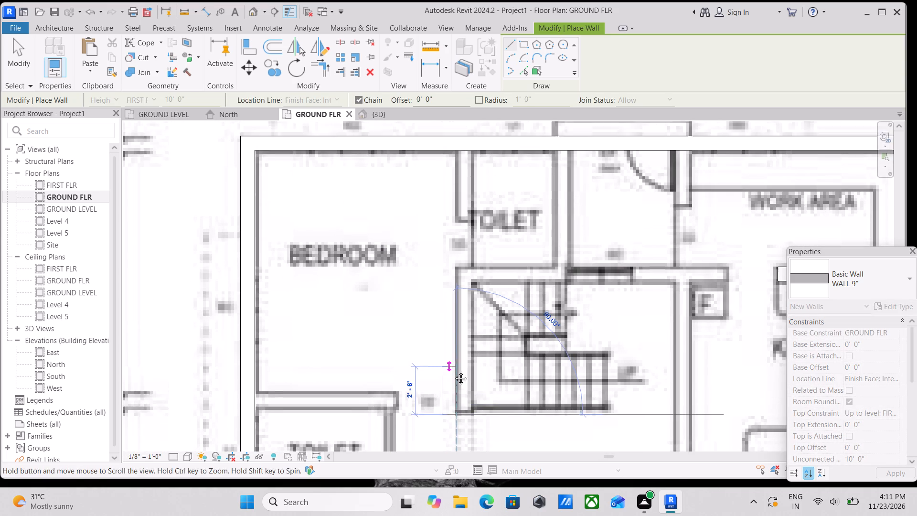
middle_click_drag(454, 371, 454, 370)
key("space")
scroll(455, 270, "up", 3)
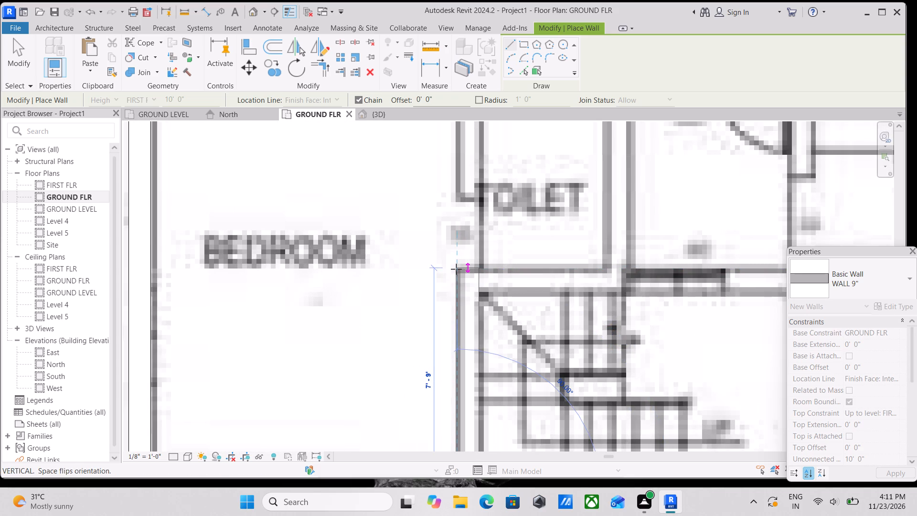
left_click(456, 269)
key("Escape")
Draw a WALL 9" partition about 4'-0" long between upper bedroom and toilet, from the door opening to the upper outer wall.
scroll(524, 285, "down", 5)
middle_click_drag(524, 285, 522, 328)
scroll(491, 281, "up", 6)
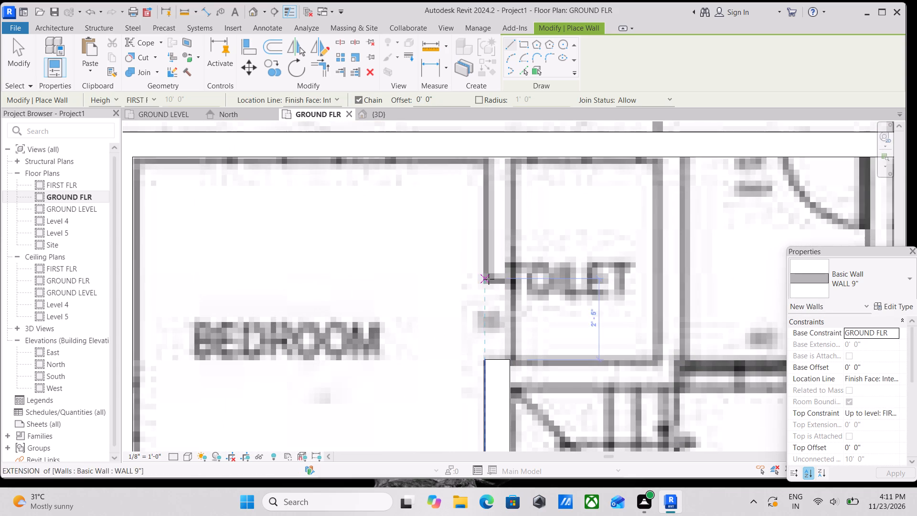
left_click(489, 279)
middle_click_drag(489, 270, 496, 294)
middle_click_drag(502, 224, 498, 270)
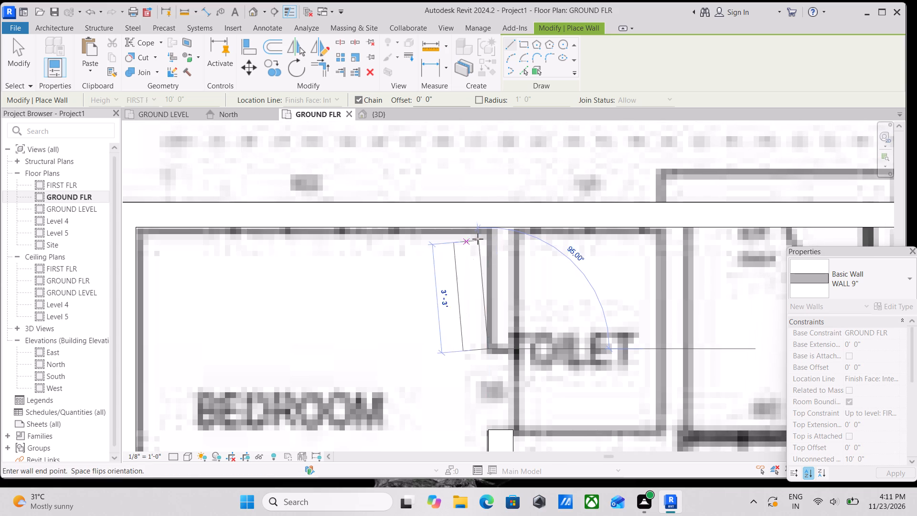
key("space")
left_click(487, 229)
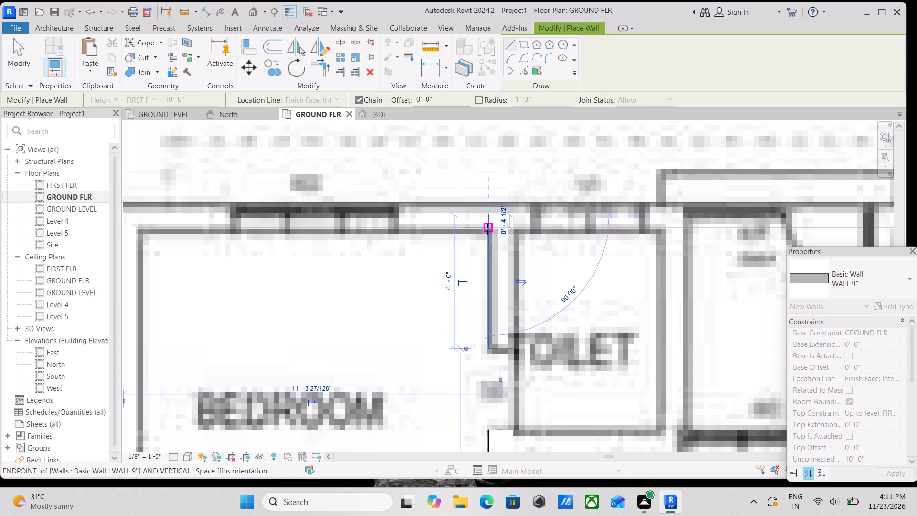
key("Escape")
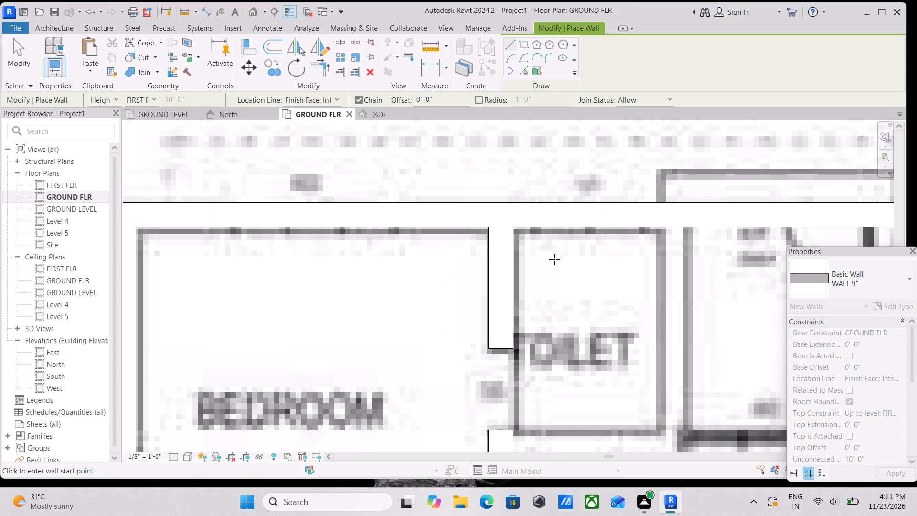
scroll(534, 296, "down", 1)
key("Escape")
key("Escape")
Extend the lower end of the short bedroom-toilet wall to about 4'-2", matching the plan's door opening edge.
left_click(499, 339)
scroll(503, 348, "up", 2)
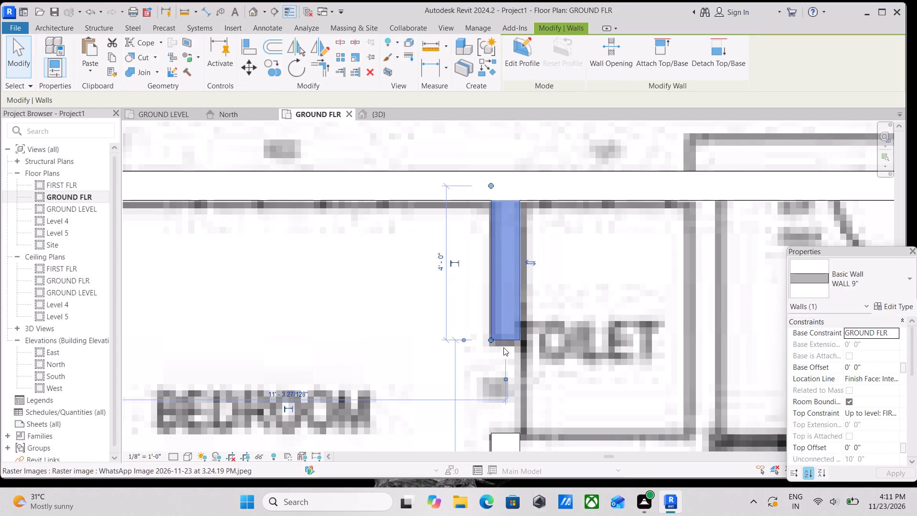
scroll(503, 347, "up", 3)
left_click_drag(485, 337, 482, 348)
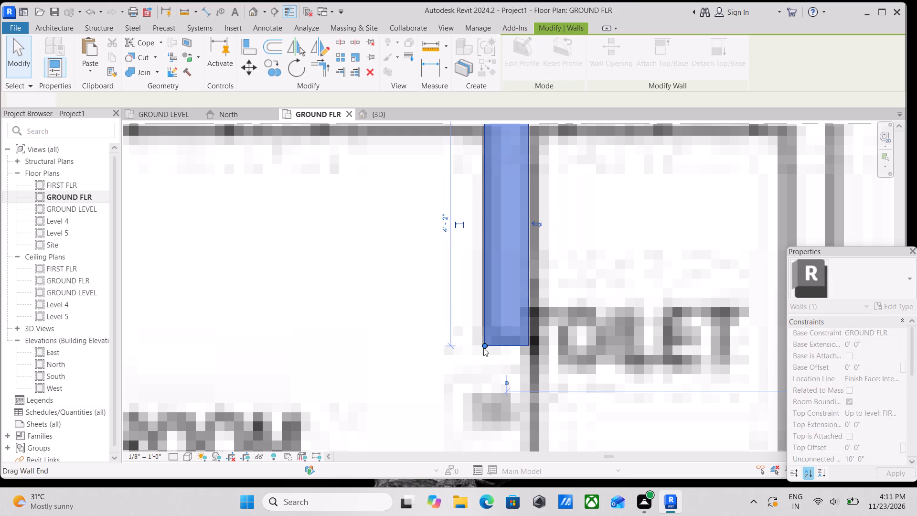
key("Escape")
scroll(507, 341, "down", 3)
key("Escape")
Draw the WALL 9" partition between upper toilet and staircase, from the bedroom-side wall's corner to the toilet's far side.
scroll(526, 343, "down", 4)
middle_click_drag(526, 344, 555, 254)
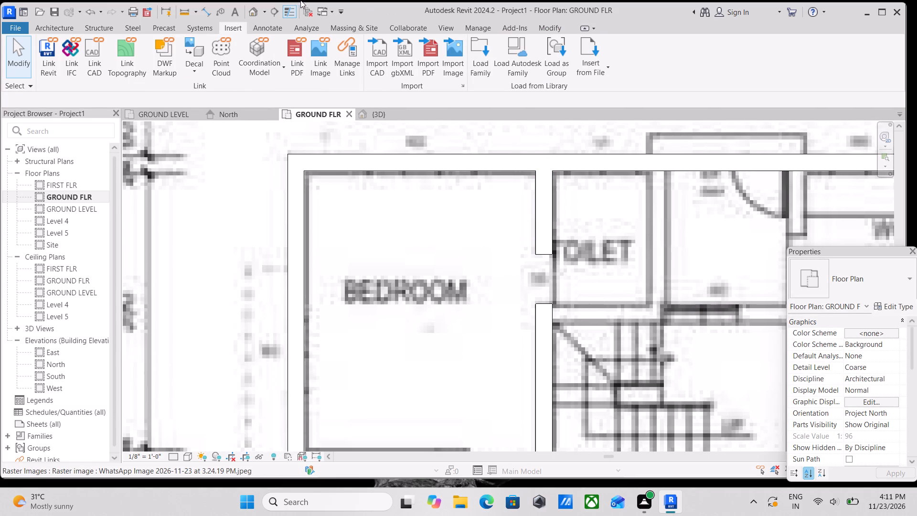
type("WA")
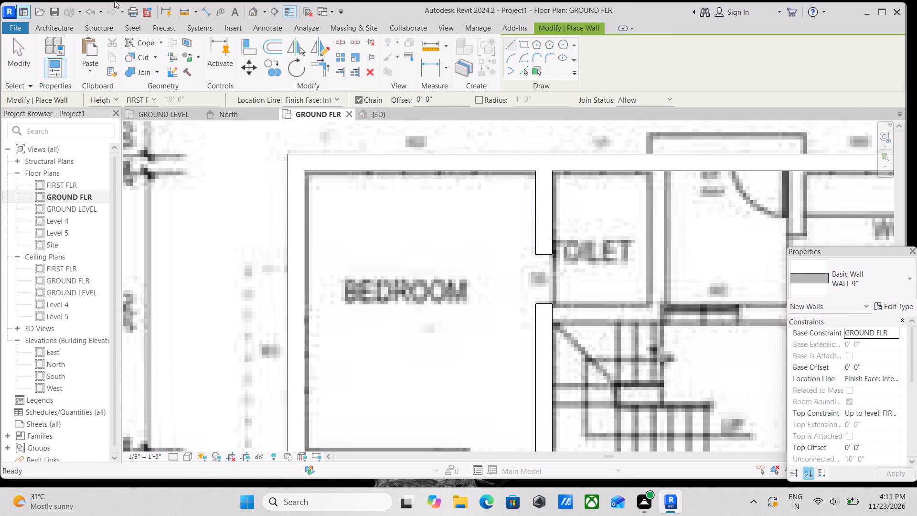
scroll(595, 310, "up", 1)
scroll(540, 307, "up", 3)
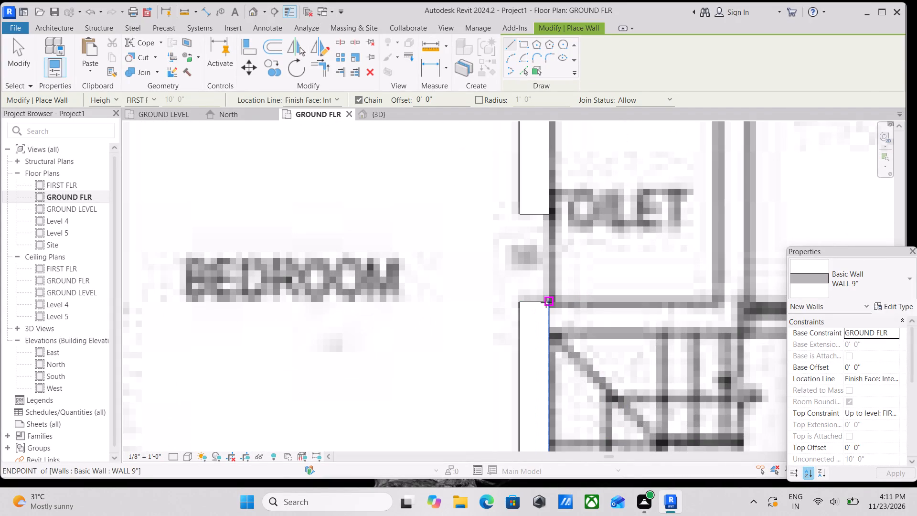
left_click(546, 302)
middle_click_drag(650, 305, 542, 291)
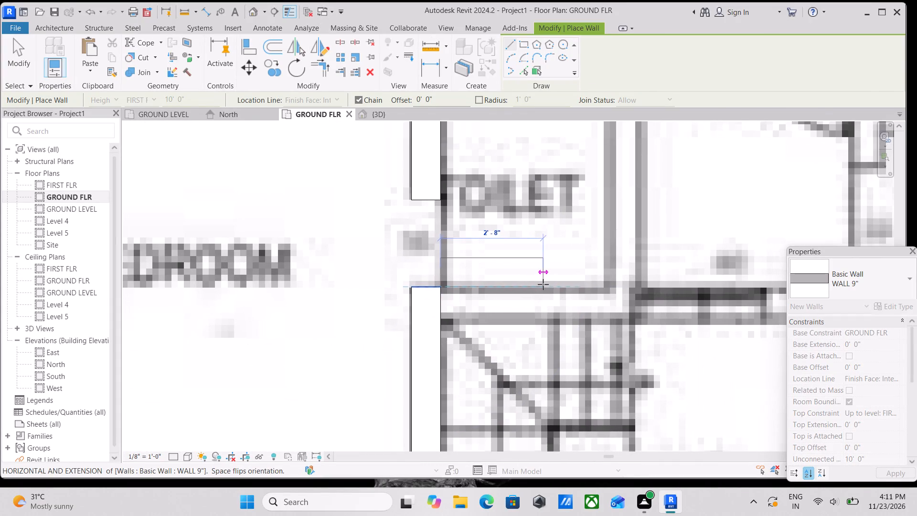
key("space")
middle_click_drag(625, 275, 591, 292)
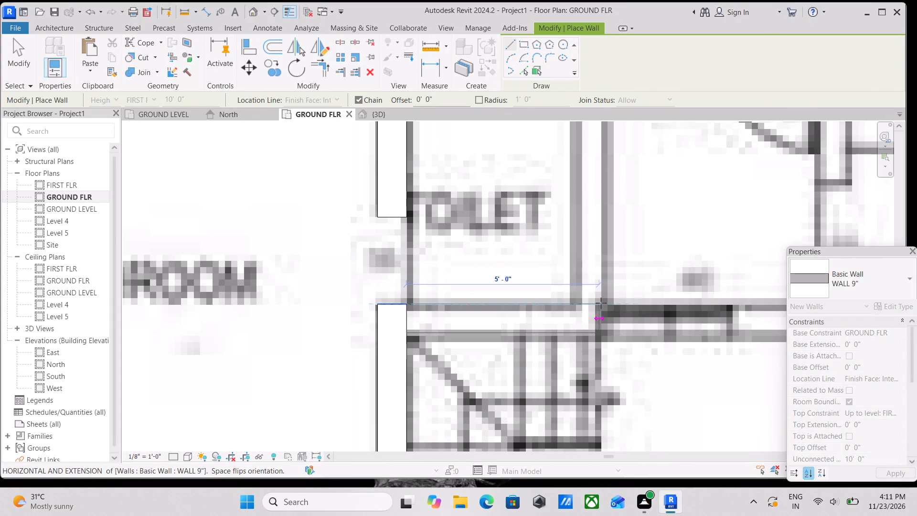
left_click(610, 308)
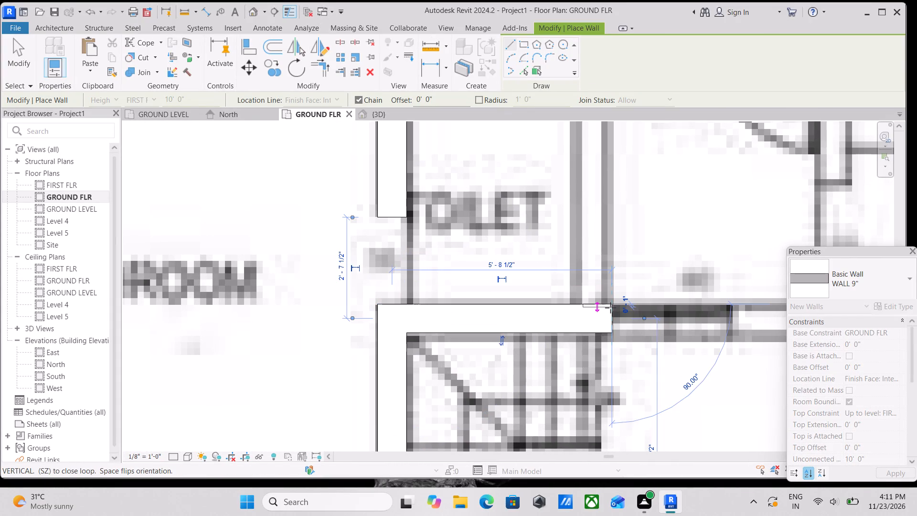
key("Escape")
Draw the WALL 9" wall on the upper toilet's far side, from the upper outer wall to the end of the toilet-staircase partition.
scroll(598, 252, "down", 4)
middle_click_drag(597, 252, 594, 316)
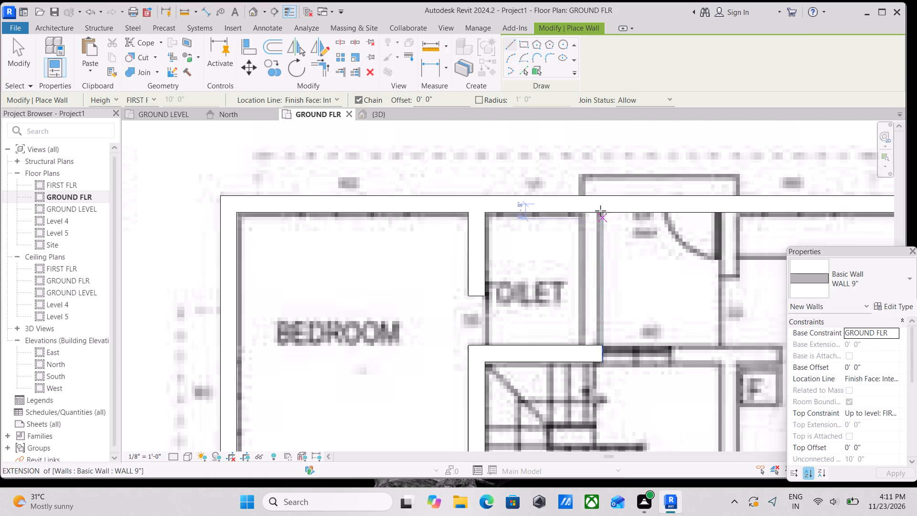
scroll(593, 208, "up", 3)
left_click(611, 214)
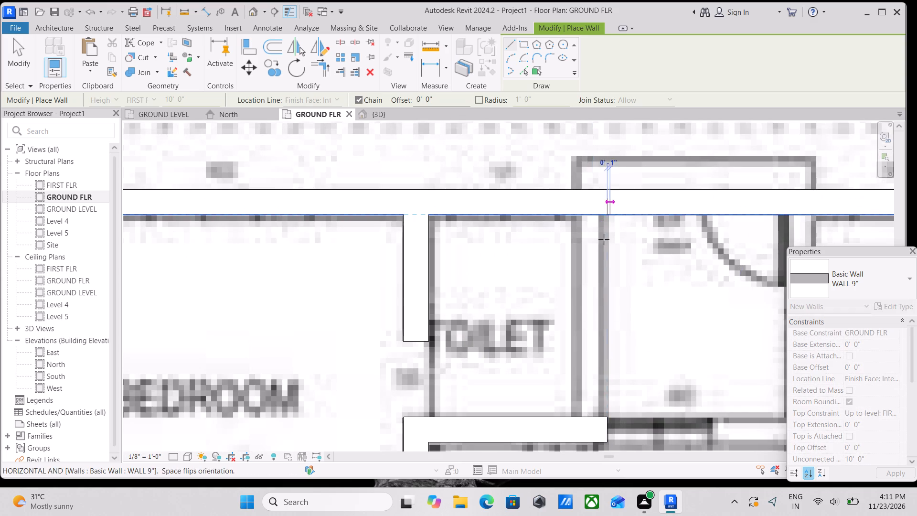
middle_click_drag(590, 304, 593, 246)
scroll(593, 246, "up", 1)
key("space")
scroll(611, 305, "down", 1)
middle_click_drag(611, 305, 611, 305)
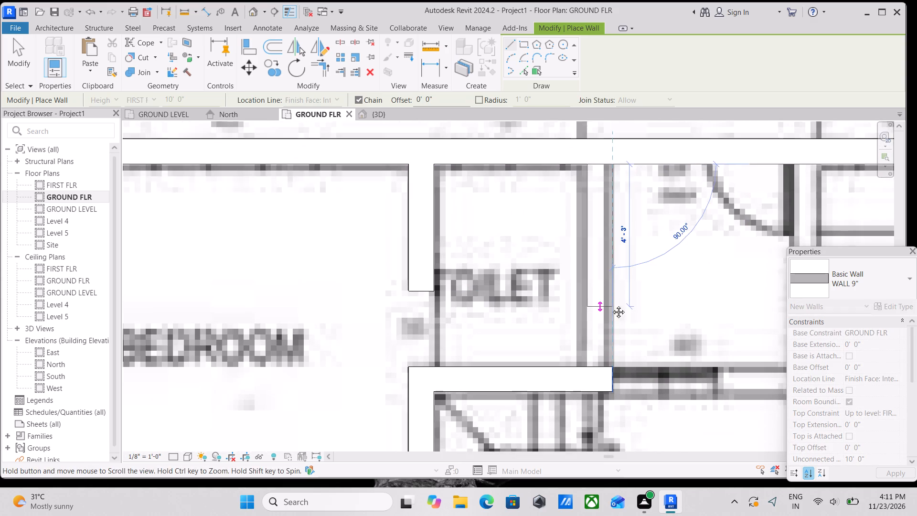
middle_click_drag(611, 305, 611, 237)
left_click(610, 298)
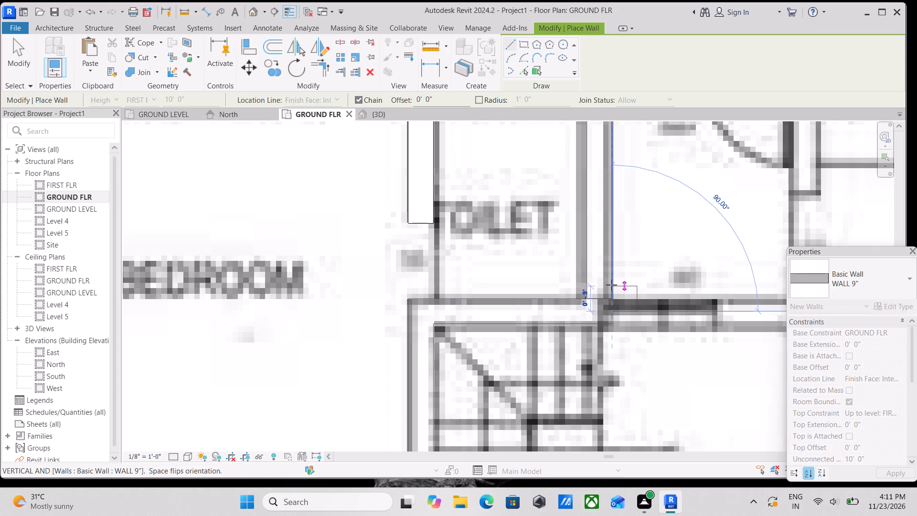
key("Escape")
scroll(619, 236, "down", 6)
middle_click_drag(613, 208, 608, 256)
key("Escape")
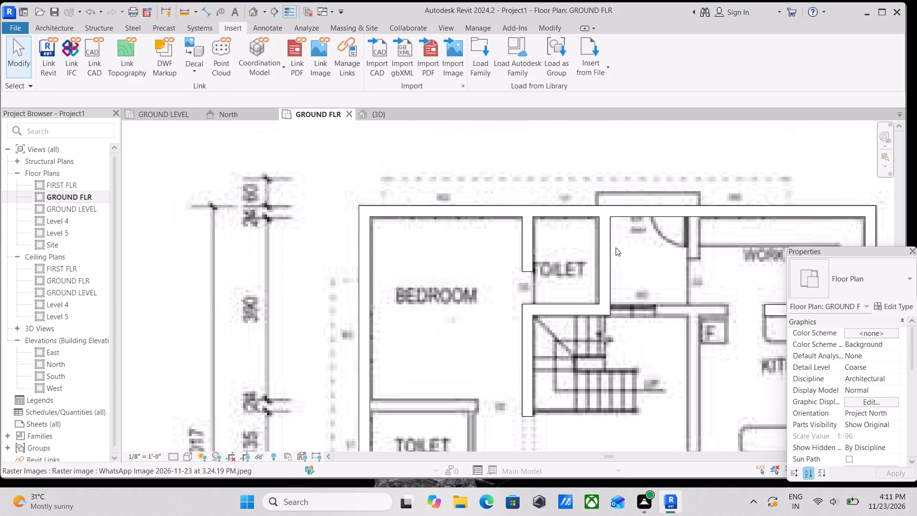
Nudge the upper toilet's far-side wall one increment toward the toilet to match the plan.
left_click(606, 258)
scroll(604, 260, "up", 2)
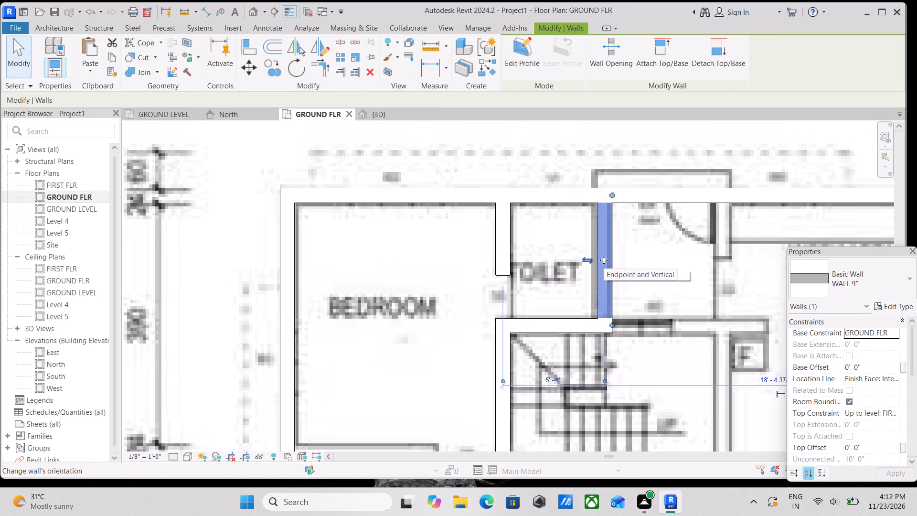
key("Left")
key("Escape")
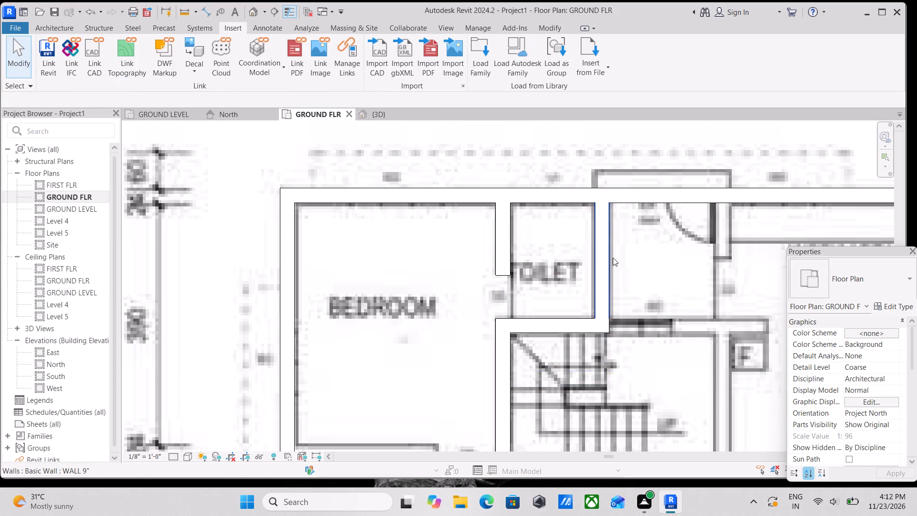
Draw a short WALL 9" wall, about 3'-2", from the upper outer wall to the door opening edge between rear entry and work area.
scroll(614, 257, "down", 5)
middle_click_drag(561, 300, 560, 243)
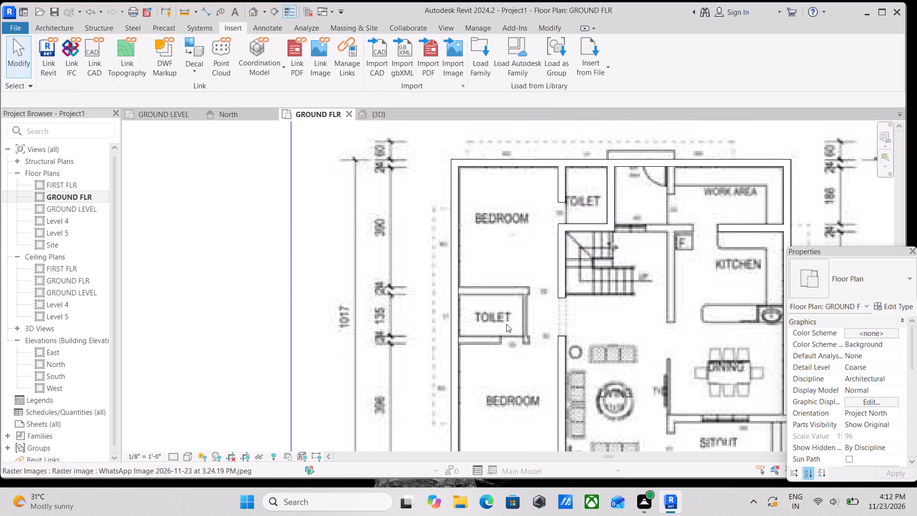
scroll(506, 324, "up", 2)
middle_click_drag(626, 240, 490, 244)
middle_click_drag(600, 215, 549, 292)
scroll(514, 239, "up", 3)
middle_click_drag(545, 219, 542, 260)
scroll(542, 260, "down", 2)
middle_click_drag(542, 260, 557, 246)
key("2")
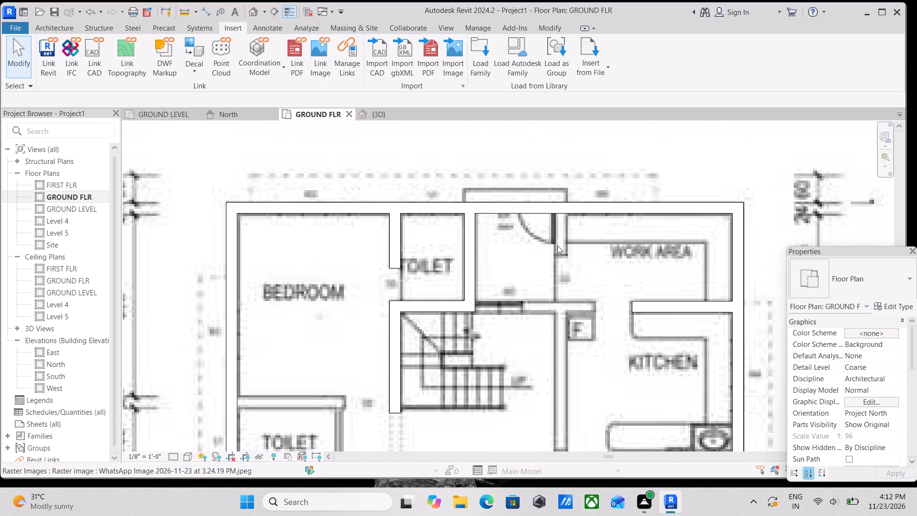
scroll(587, 231, "up", 3)
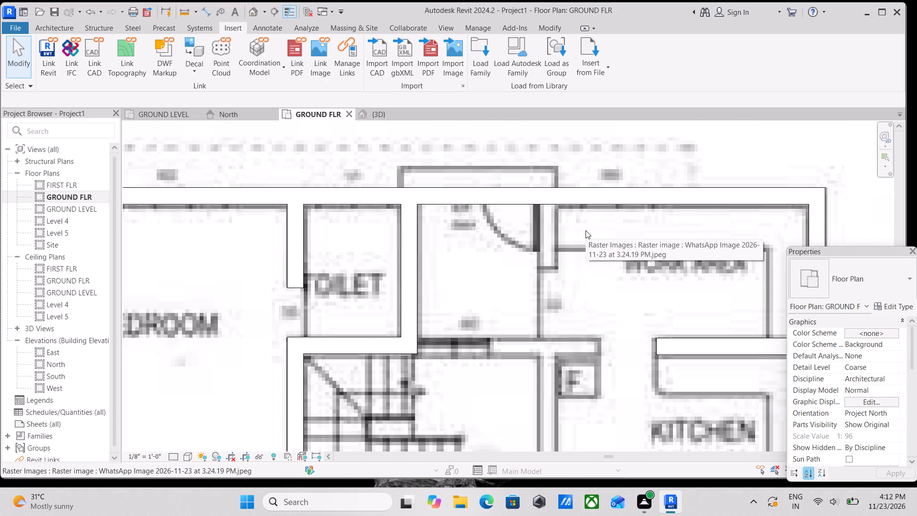
type("WA")
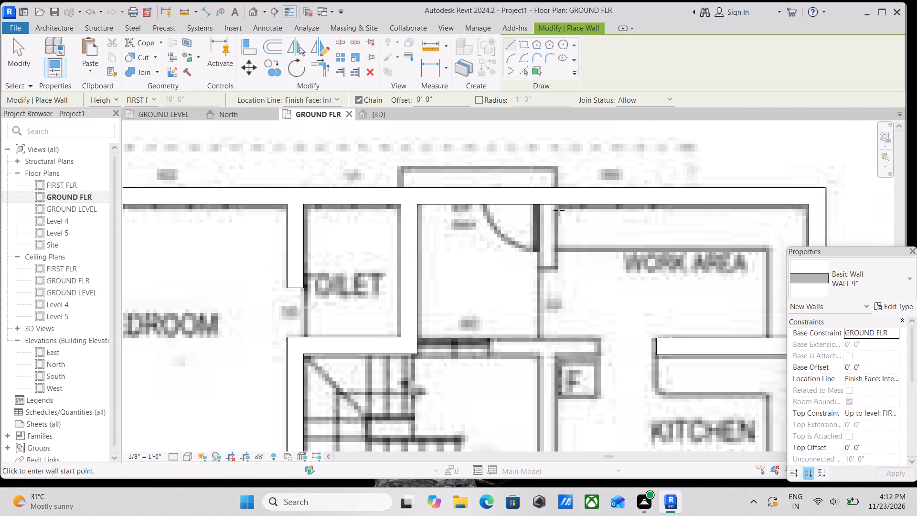
left_click(557, 205)
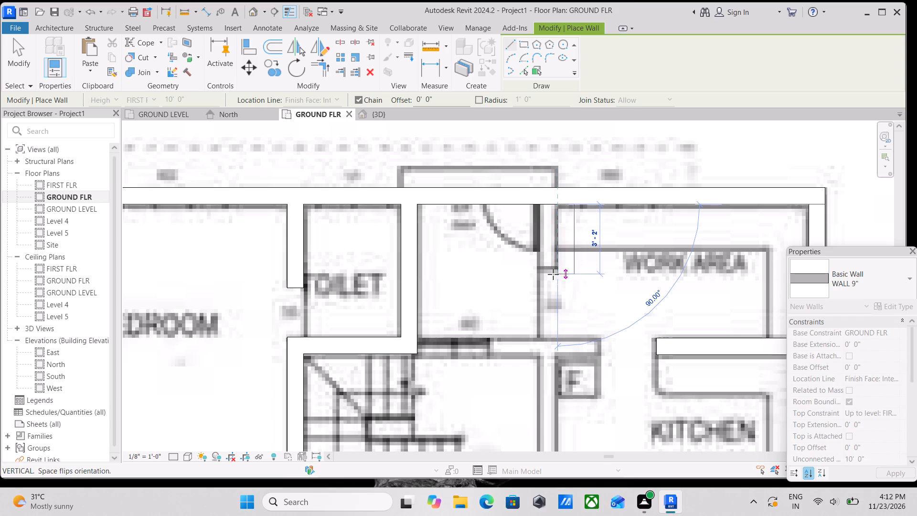
scroll(553, 274, "down", 1)
middle_click_drag(553, 274, 553, 250)
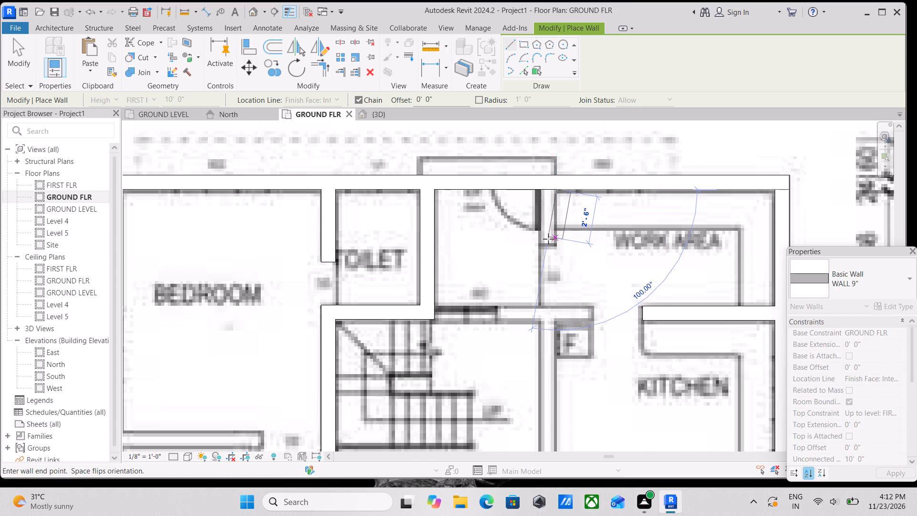
scroll(549, 240, "up", 1)
key("space")
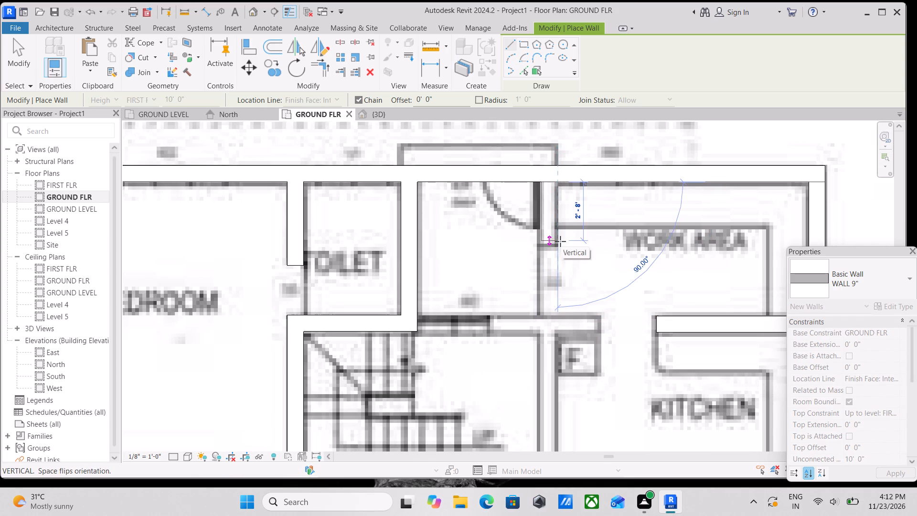
left_click(559, 245)
key("Escape")
scroll(571, 234, "up", 1)
key("Escape")
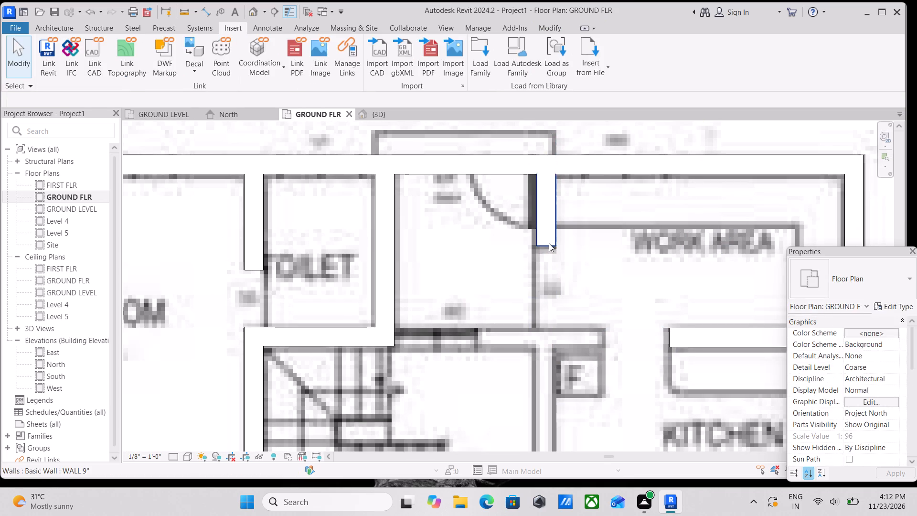
left_click(549, 243)
scroll(535, 219, "up", 3)
scroll(544, 235, "down", 1)
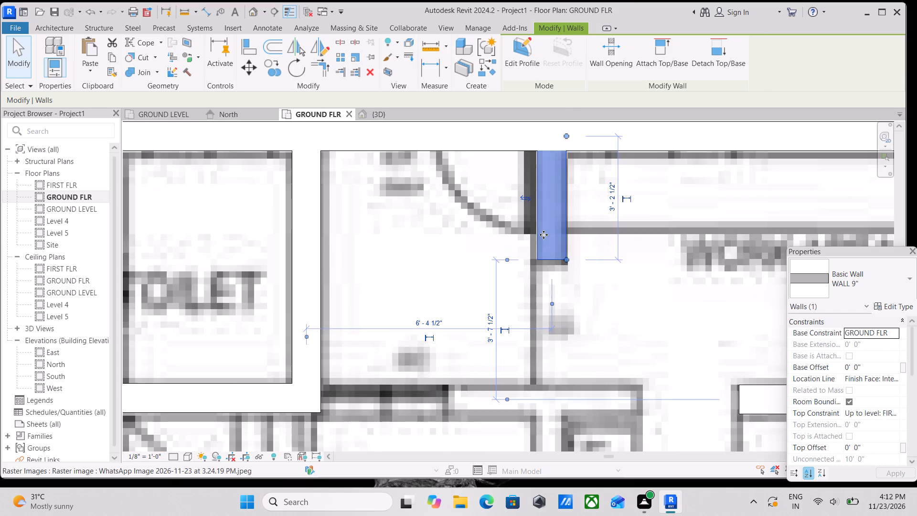
scroll(544, 235, "down", 2)
scroll(475, 312, "down", 2)
key("Escape")
Draw the WALL 9" partition between dining and sitout, about 13'-0" from the outer wall's lower end to the living room side.
middle_click_drag(475, 311, 512, 212)
scroll(505, 229, "down", 1)
scroll(513, 209, "up", 1)
scroll(513, 213, "down", 3)
scroll(518, 282, "down", 3)
middle_click_drag(518, 282, 540, 204)
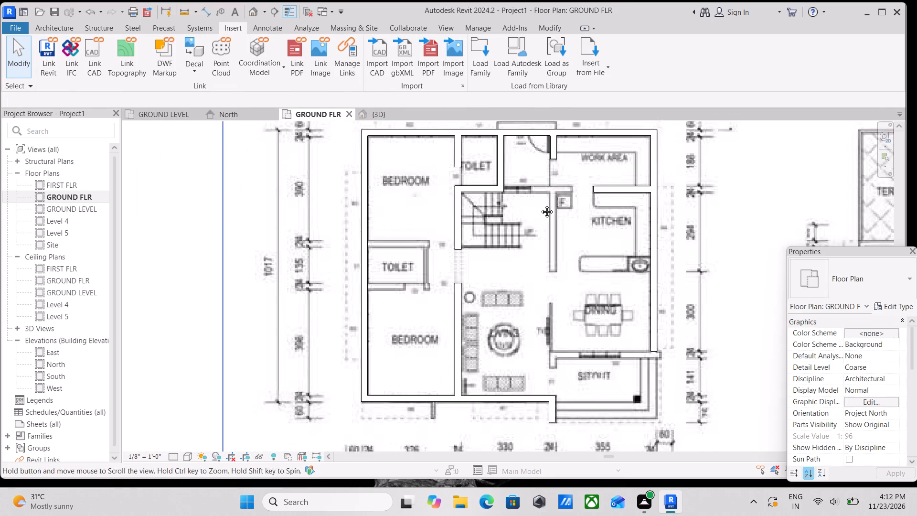
middle_click_drag(540, 204, 541, 199)
middle_click_drag(563, 322, 556, 277)
scroll(626, 295, "up", 3)
scroll(660, 277, "up", 1)
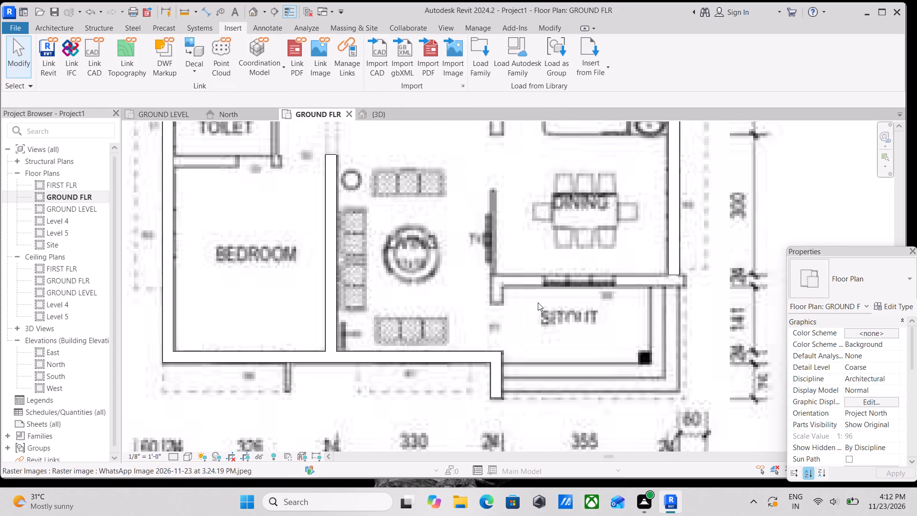
scroll(538, 302, "up", 2)
scroll(538, 302, "down", 2)
middle_click_drag(522, 341, 537, 361)
scroll(518, 365, "up", 1)
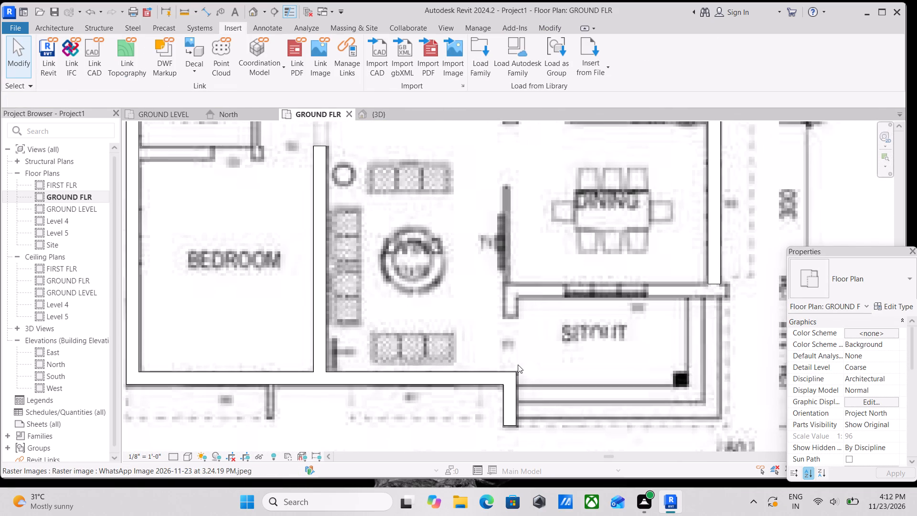
scroll(518, 365, "up", 1)
key("w")
key("a")
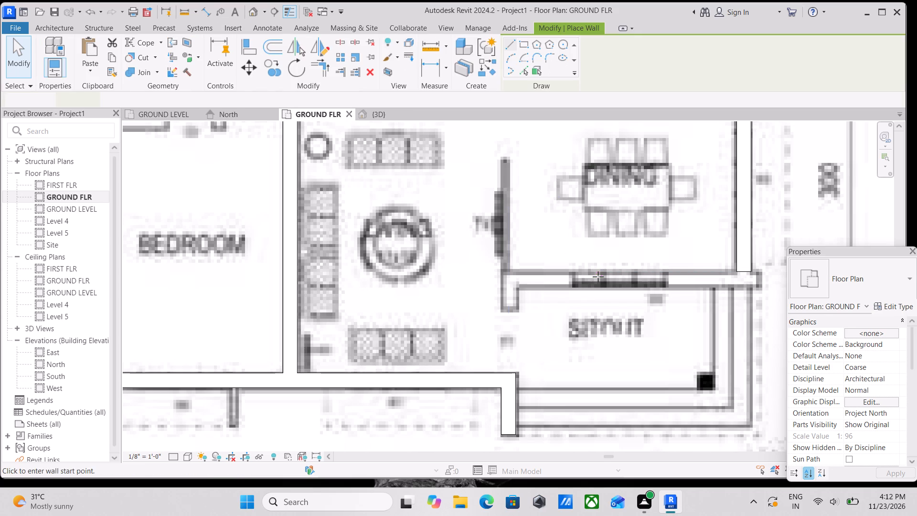
scroll(554, 353, "down", 5)
middle_click_drag(549, 358, 547, 392)
scroll(639, 301, "down", 1)
middle_click_drag(637, 303, 625, 375)
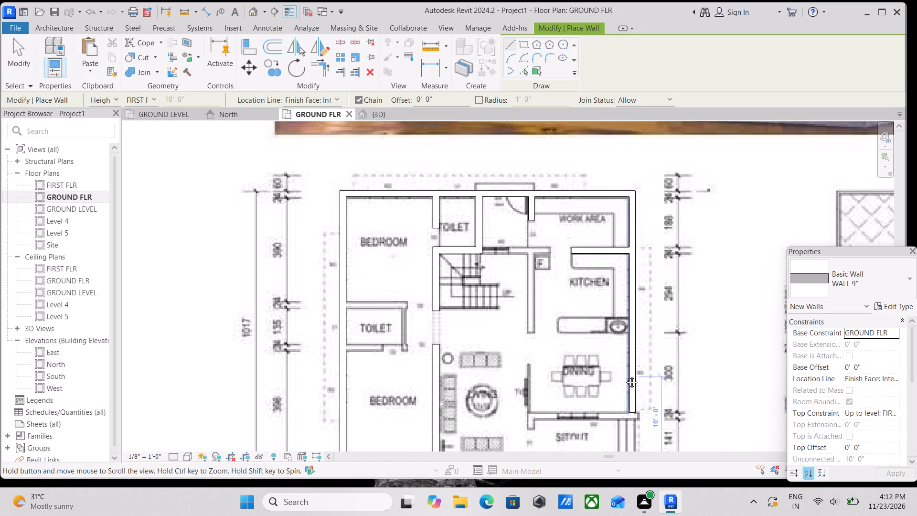
middle_click_drag(625, 375, 622, 277)
scroll(638, 309, "up", 7)
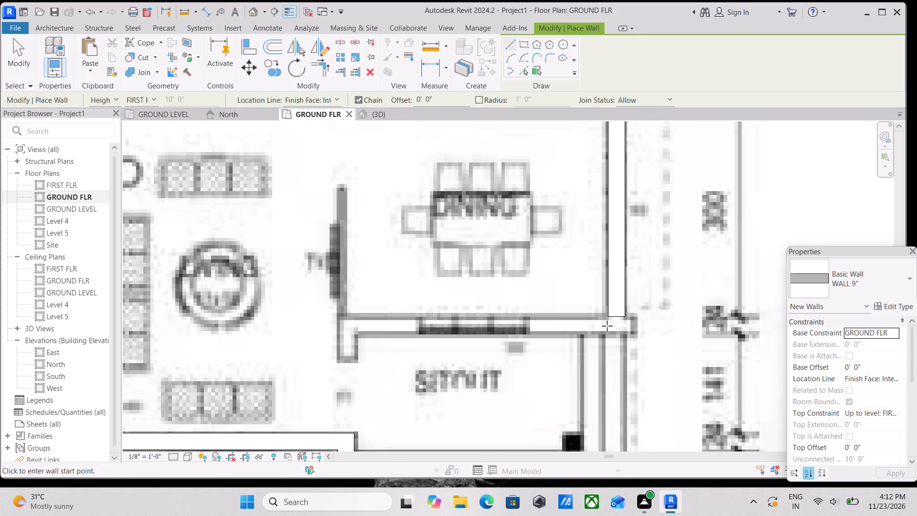
left_click(625, 318)
middle_click_drag(501, 317, 566, 314)
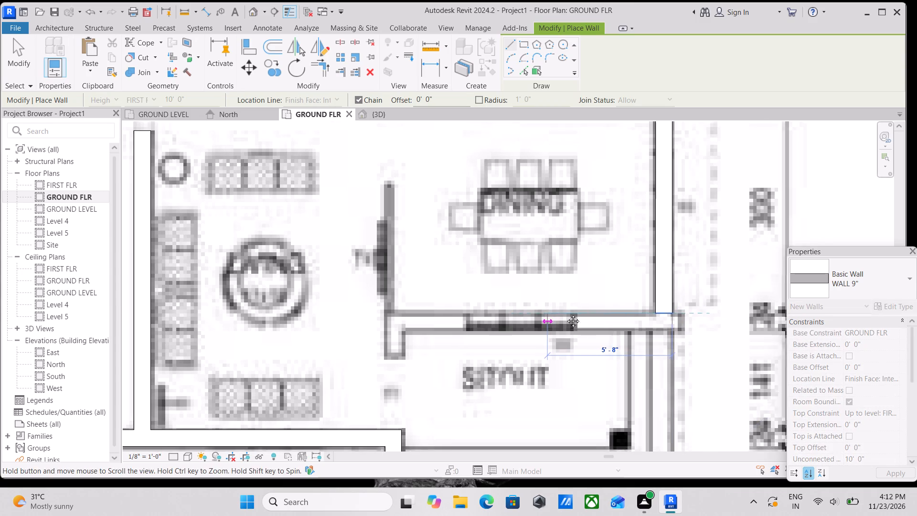
middle_click_drag(566, 314, 566, 314)
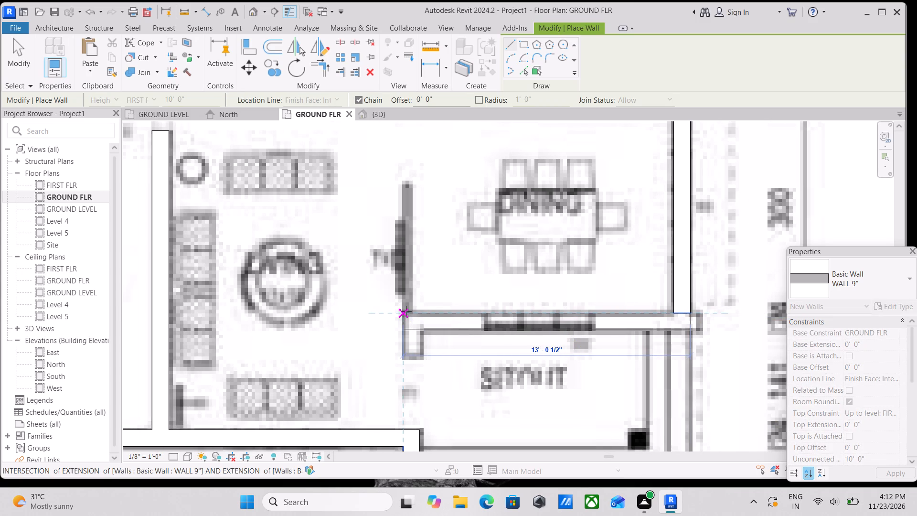
left_click(406, 313)
key("Escape")
Draw the WALL 9" wall between living room and sitout, from the lower outer wall's corner up to the dining-sitout partition.
scroll(412, 312, "down", 3)
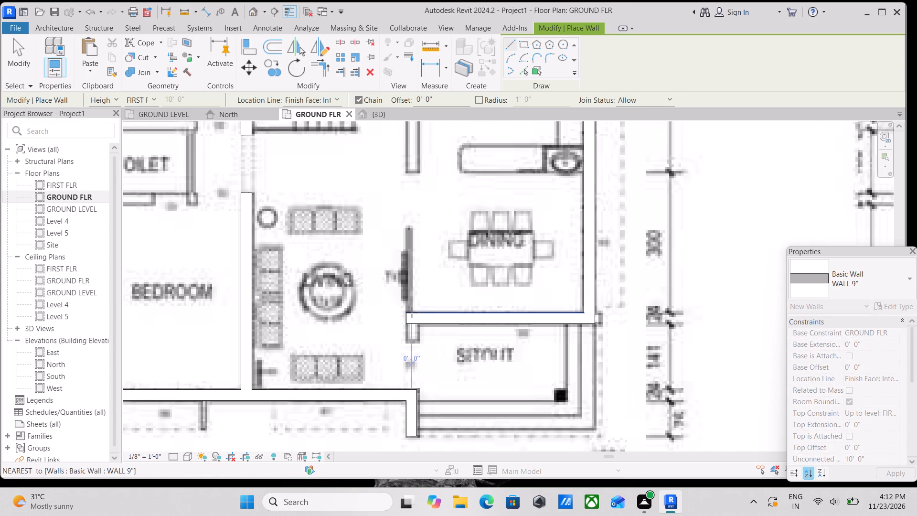
middle_click_drag(412, 312, 427, 272)
left_click(432, 352)
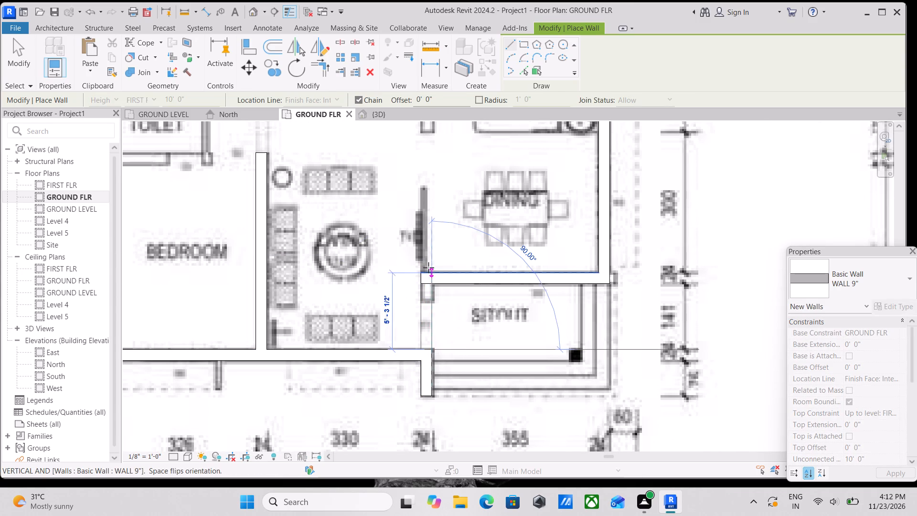
left_click(429, 283)
key("Escape")
Continue the toilet-staircase partition with a WALL 9" wall about 8'-4" long, ending at the kitchen-work area opening.
scroll(440, 250, "down", 2)
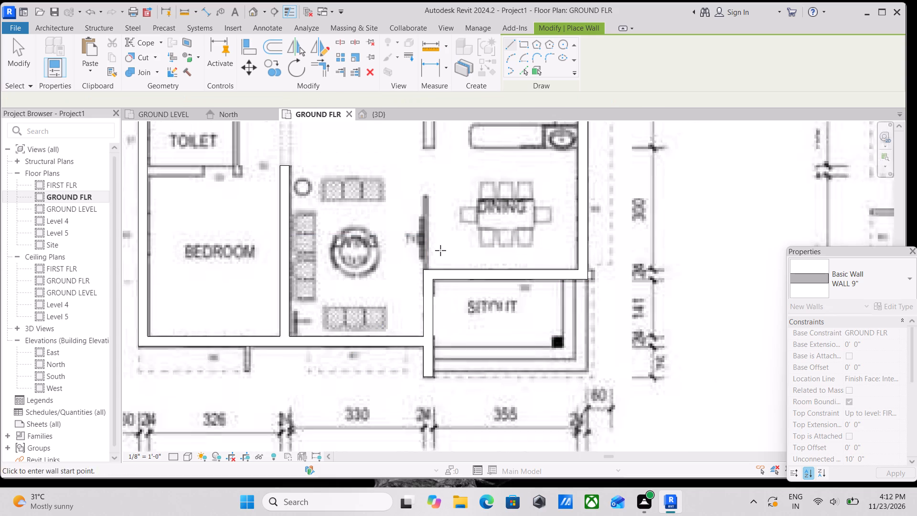
scroll(440, 250, "down", 1)
middle_click_drag(440, 250, 445, 305)
scroll(444, 230, "down", 2)
middle_click_drag(444, 230, 455, 304)
scroll(428, 228, "up", 3)
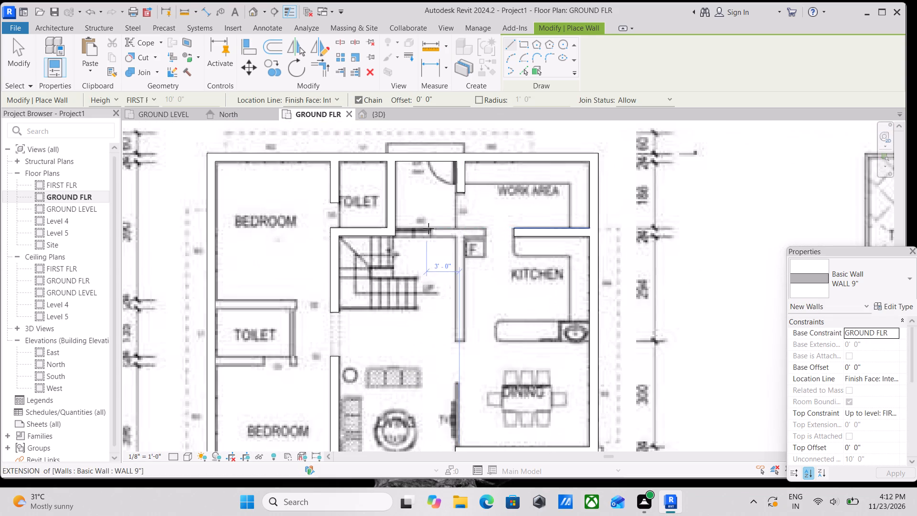
scroll(410, 209, "up", 4)
scroll(388, 265, "up", 3)
left_click(392, 249)
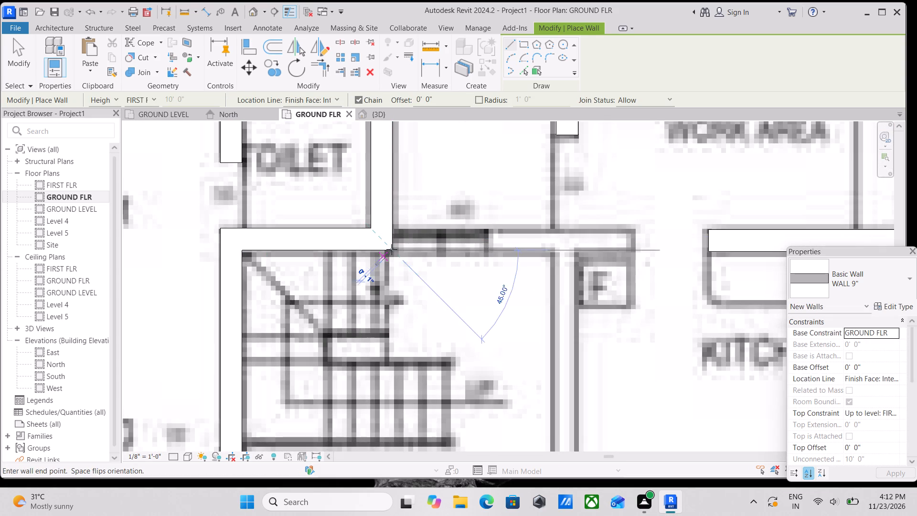
middle_click_drag(597, 247, 522, 250)
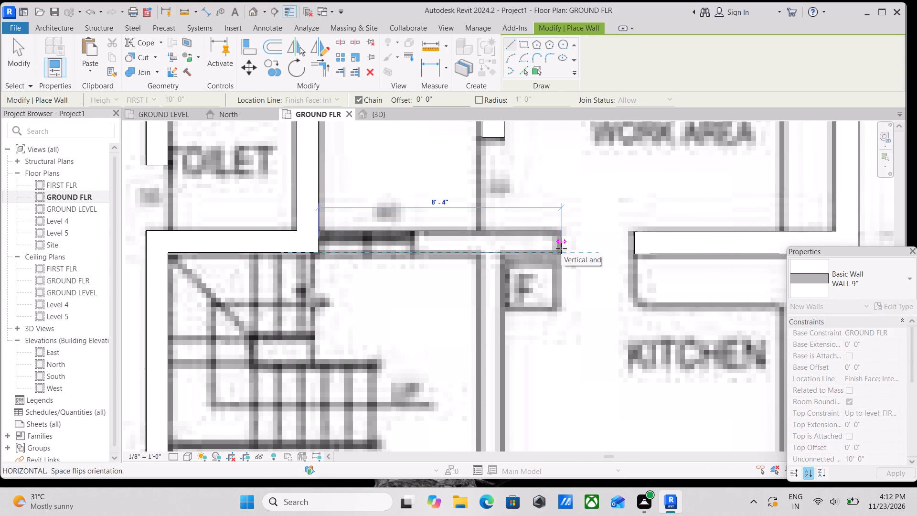
left_click(561, 248)
scroll(561, 248, "down", 4)
key("Escape")
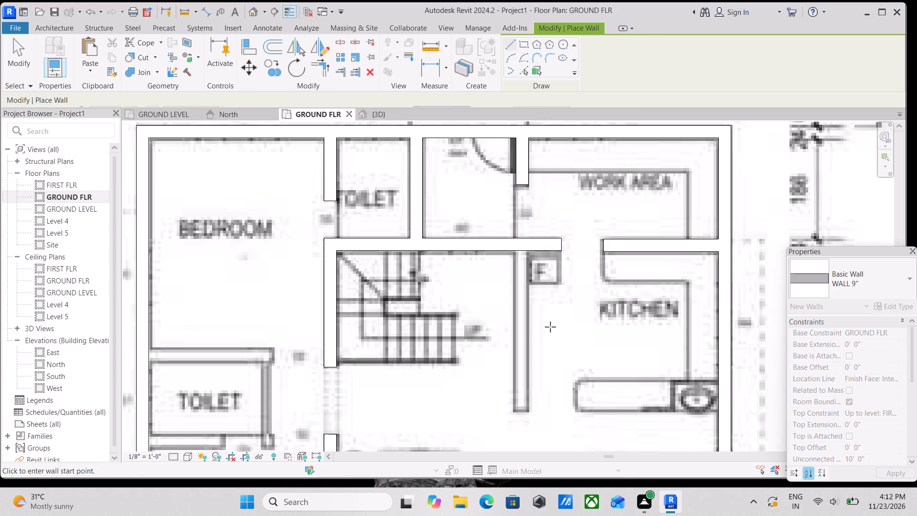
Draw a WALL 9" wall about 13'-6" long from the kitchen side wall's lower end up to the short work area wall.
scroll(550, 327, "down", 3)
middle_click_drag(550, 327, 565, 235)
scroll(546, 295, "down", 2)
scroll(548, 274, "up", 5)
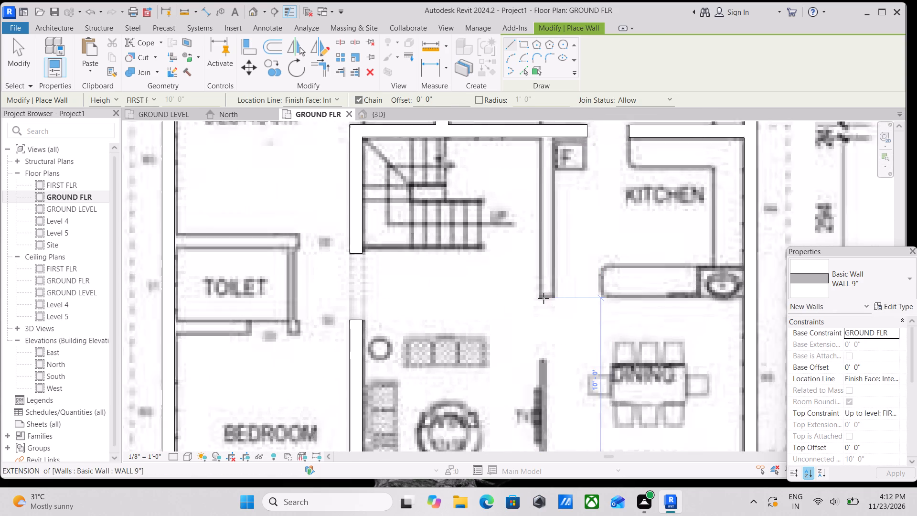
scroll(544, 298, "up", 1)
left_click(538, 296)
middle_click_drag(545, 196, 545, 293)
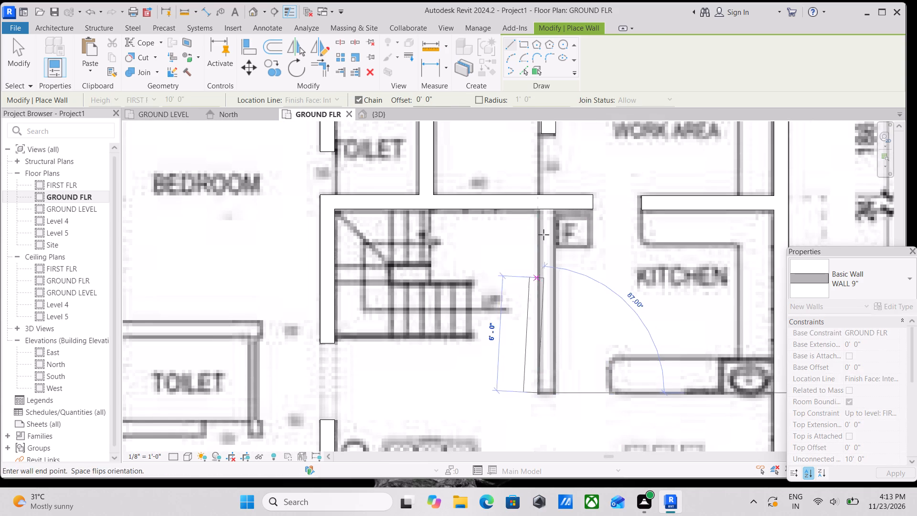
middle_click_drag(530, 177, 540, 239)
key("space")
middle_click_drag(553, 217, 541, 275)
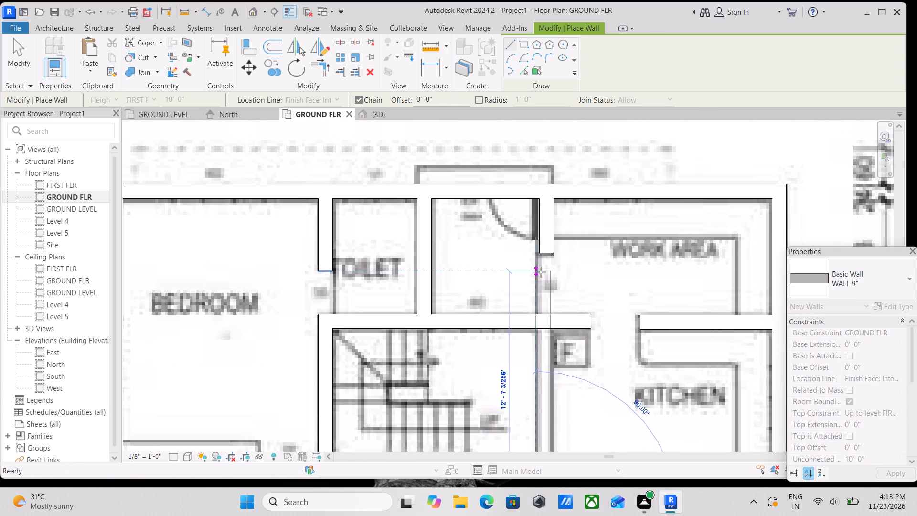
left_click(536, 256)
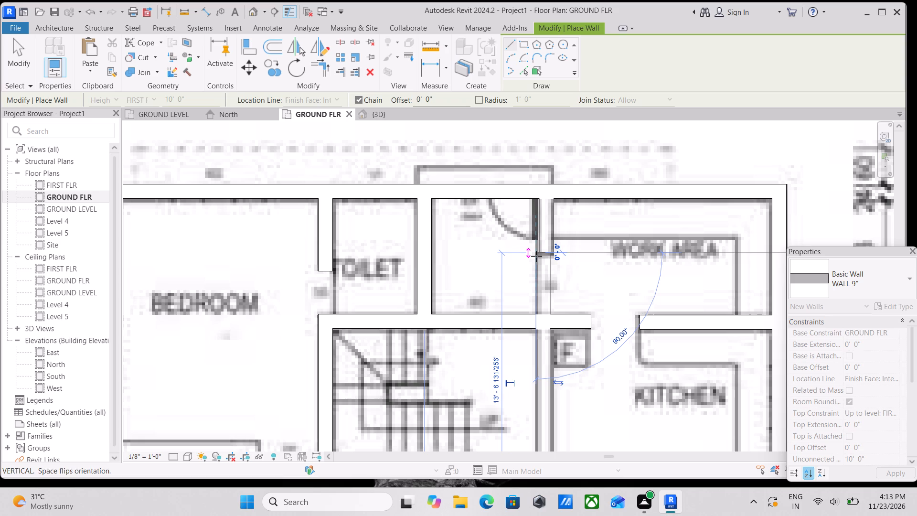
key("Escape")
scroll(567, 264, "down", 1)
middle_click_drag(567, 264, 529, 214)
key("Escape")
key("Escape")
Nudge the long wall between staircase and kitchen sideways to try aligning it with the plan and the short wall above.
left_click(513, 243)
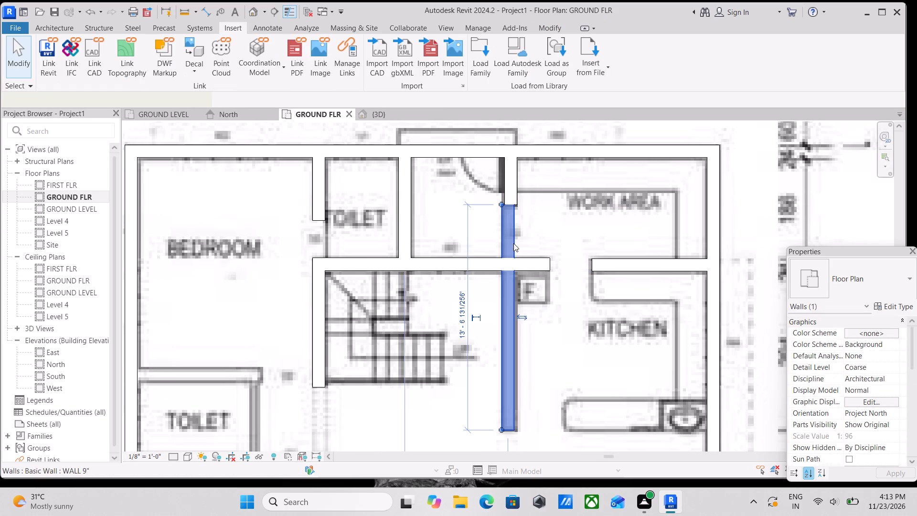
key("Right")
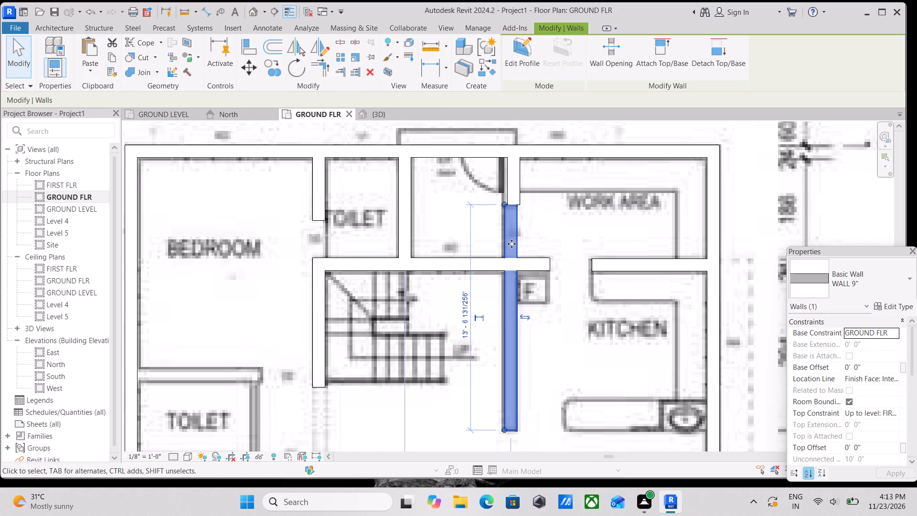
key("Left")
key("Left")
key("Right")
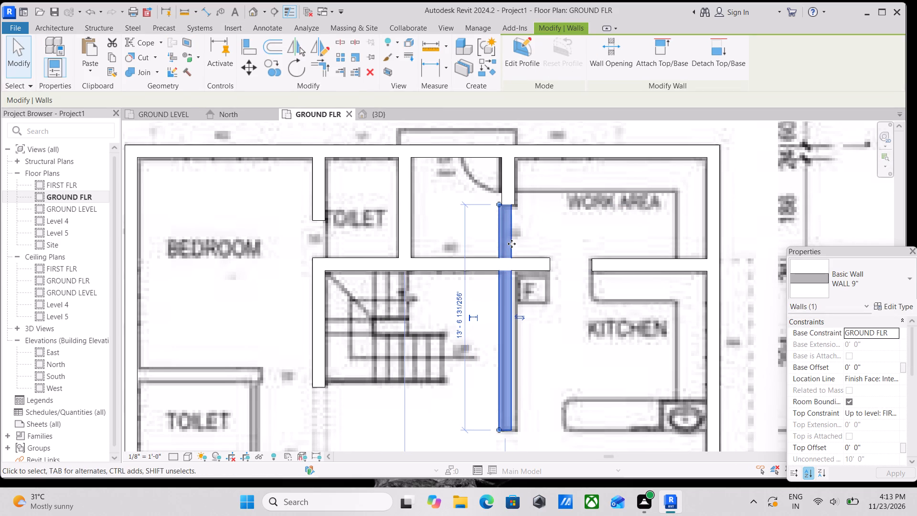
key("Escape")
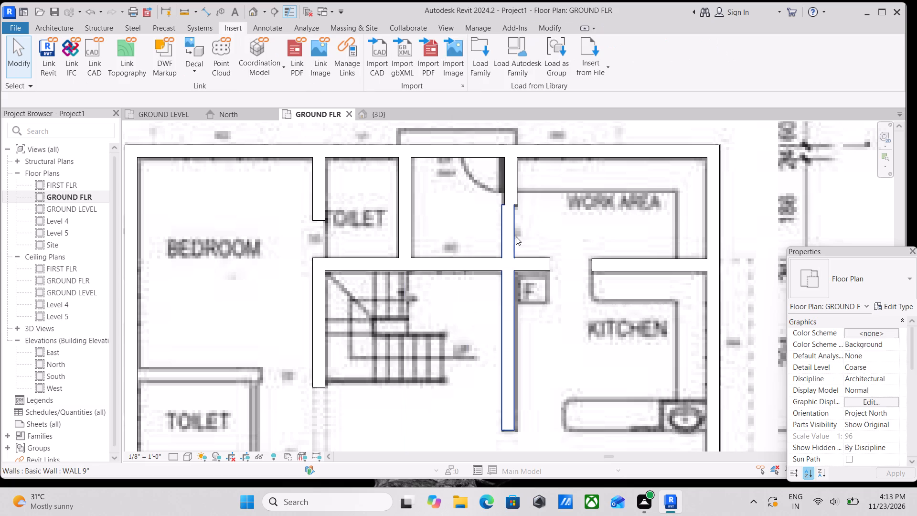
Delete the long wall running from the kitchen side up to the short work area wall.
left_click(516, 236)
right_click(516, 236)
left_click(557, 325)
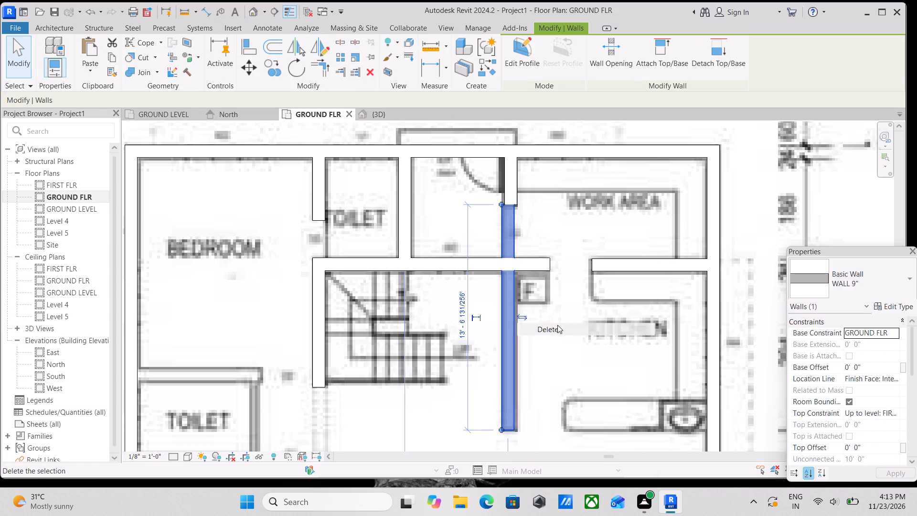
Nudge the short wall between the entrance door and work area slightly toward the toilet side to align it with the plan.
left_click(512, 185)
scroll(509, 251, "up", 1)
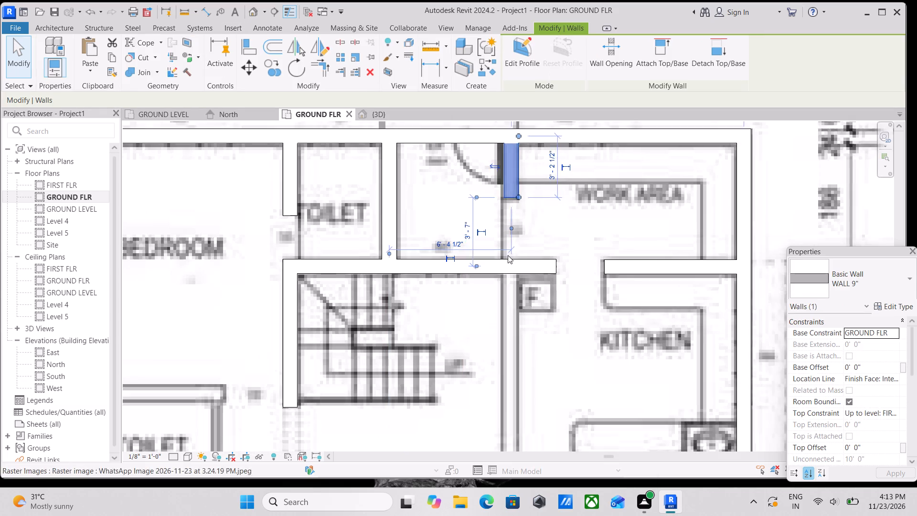
scroll(508, 255, "up", 1)
key("Escape")
left_click(508, 173)
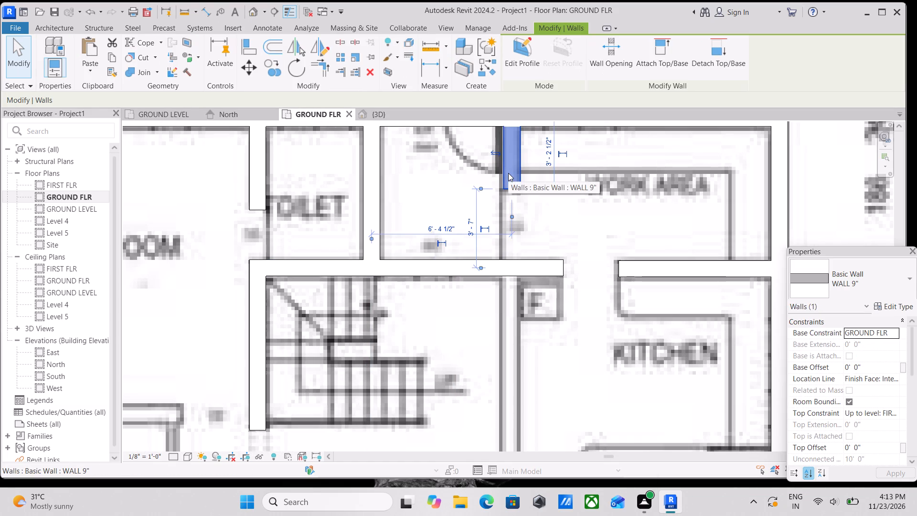
key("Left")
key("Escape")
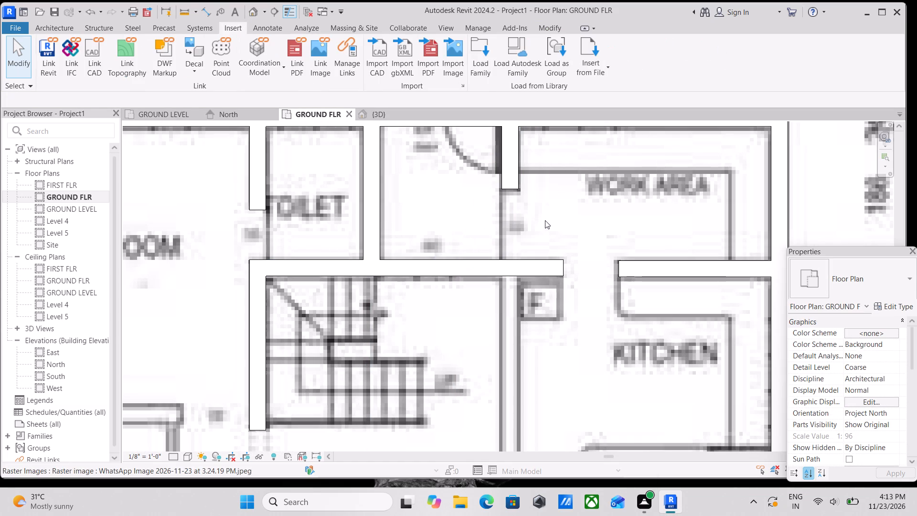
Draw a WALL 9" wall about 13'-6" long from the short work area wall's lower end down between staircase and kitchen.
key("w")
key("a")
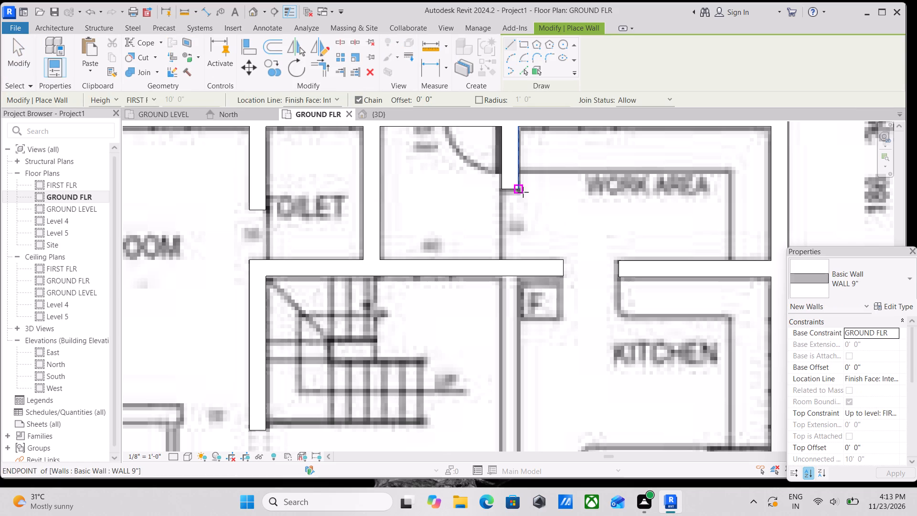
left_click(522, 191)
middle_click_drag(516, 301, 529, 206)
key("space")
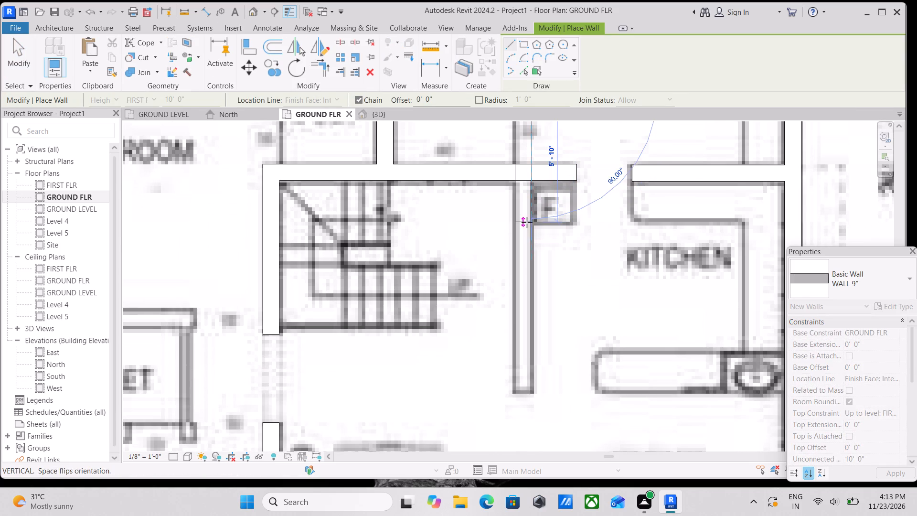
scroll(522, 262, "down", 1)
middle_click_drag(522, 262, 538, 205)
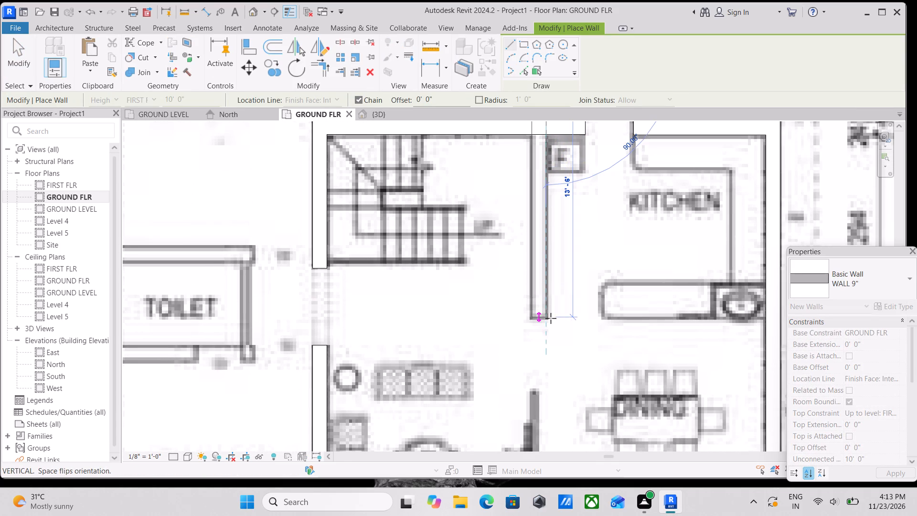
left_click(551, 319)
key("Escape")
scroll(542, 274, "down", 3)
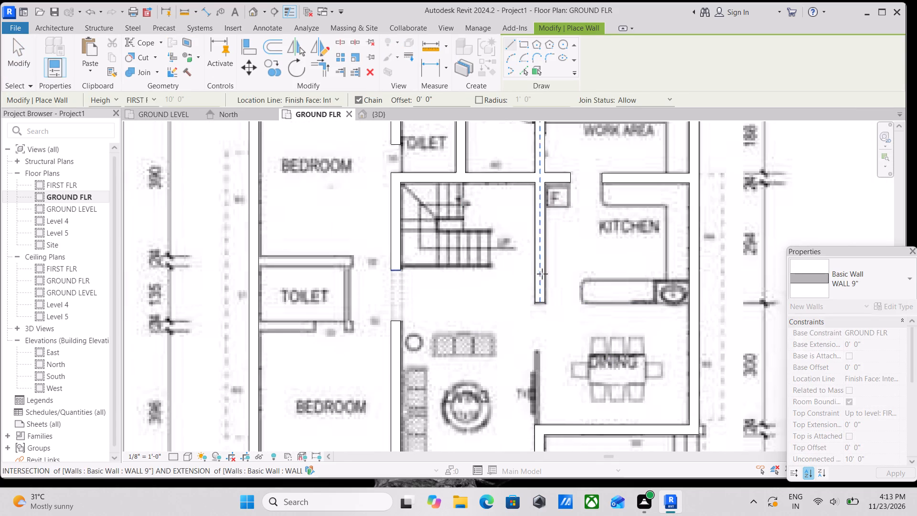
scroll(504, 272, "down", 3)
middle_click_drag(504, 272, 547, 313)
key("Escape")
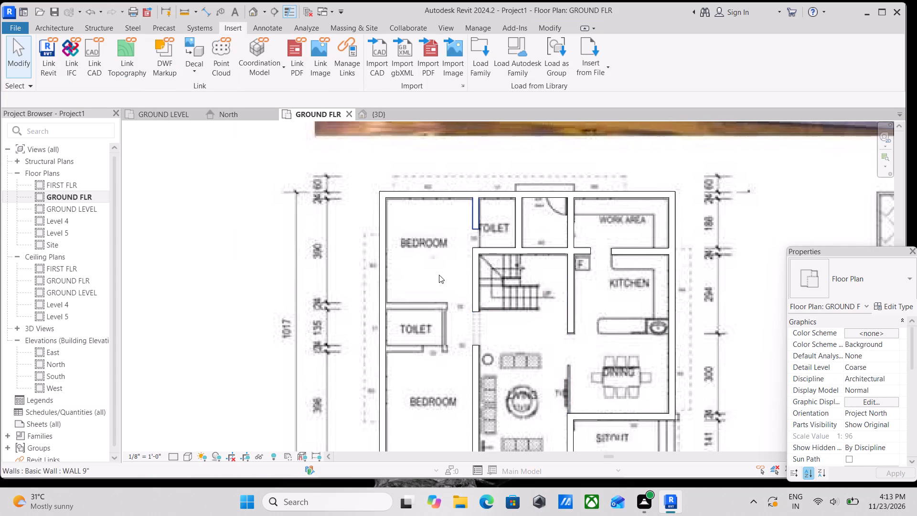
Extend the wall between the upper bedroom and toilet down to meet the toilet-staircase partition.
scroll(433, 324, "up", 2)
middle_click_drag(465, 230, 464, 273)
key("Escape")
scroll(495, 220, "up", 2)
key("Escape")
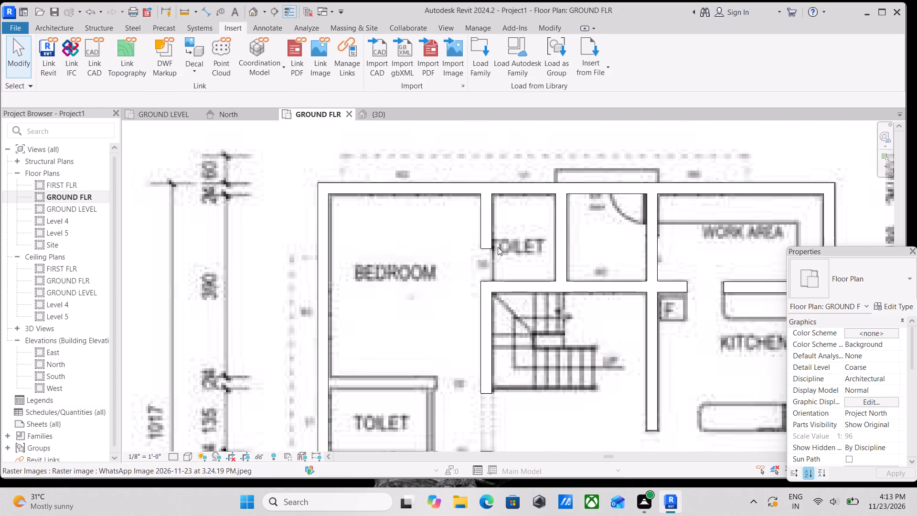
left_click(487, 237)
left_click_drag(478, 251, 478, 267)
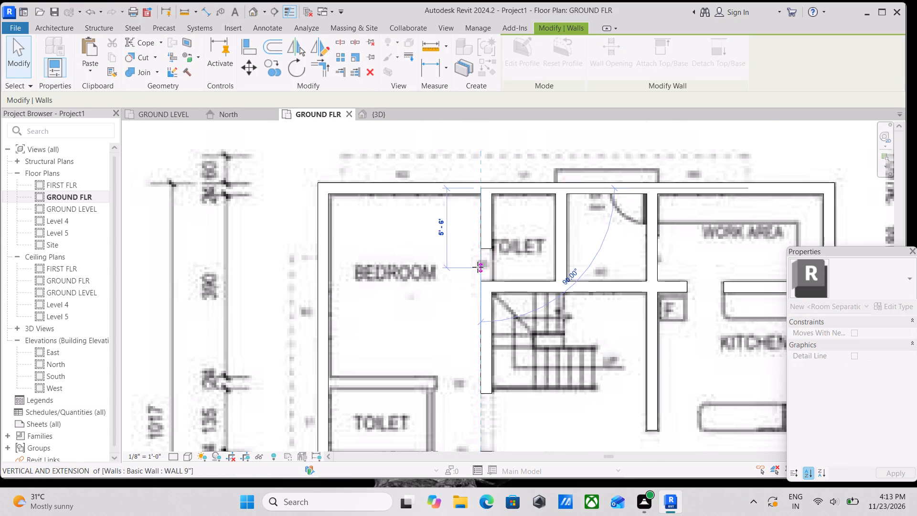
left_click_drag(478, 267, 482, 281)
key("Escape")
Draw a WALL 9" wall about 7'-6" long from the outer wall along the upper side of the toilet between the bedrooms.
scroll(546, 250, "down", 2)
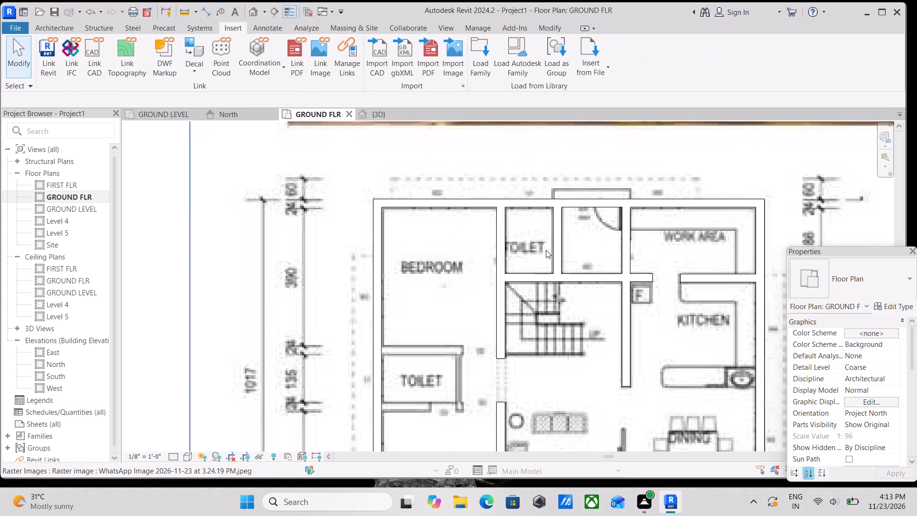
scroll(546, 250, "down", 2)
middle_click_drag(550, 255, 549, 234)
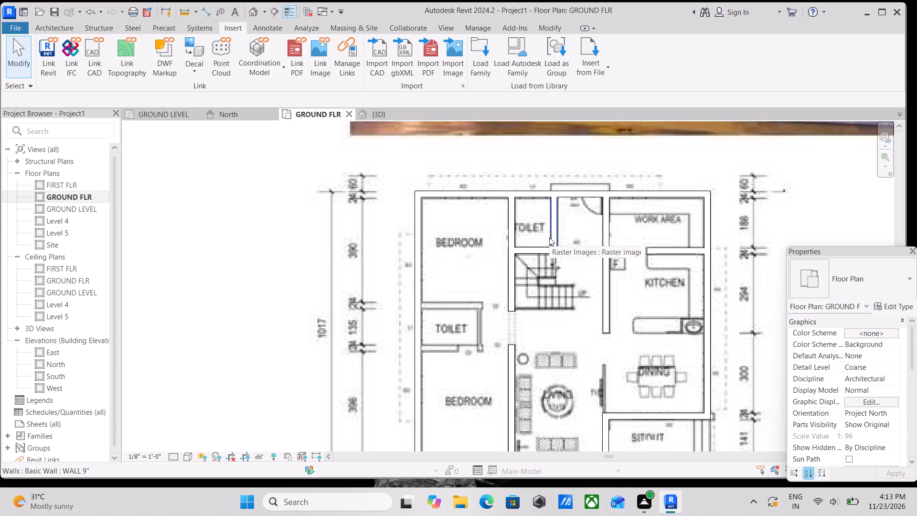
scroll(472, 362, "up", 3)
scroll(426, 286, "up", 2)
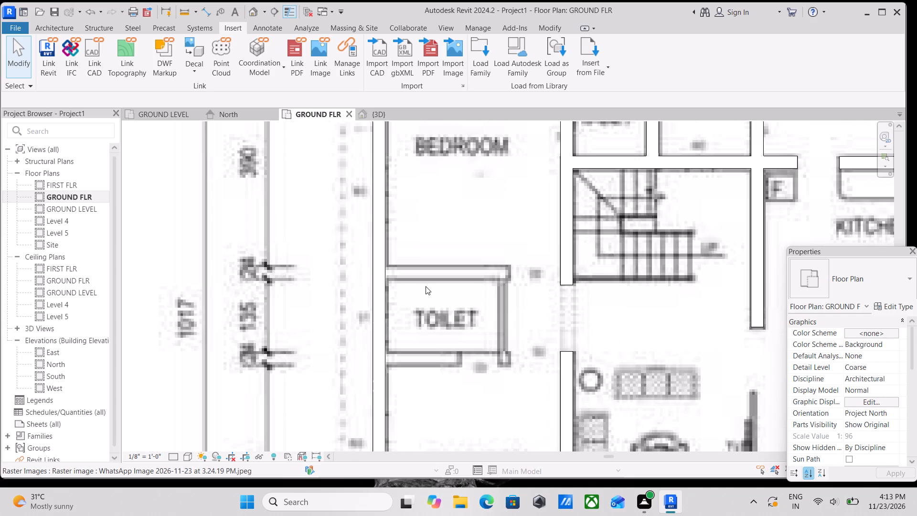
type("WA")
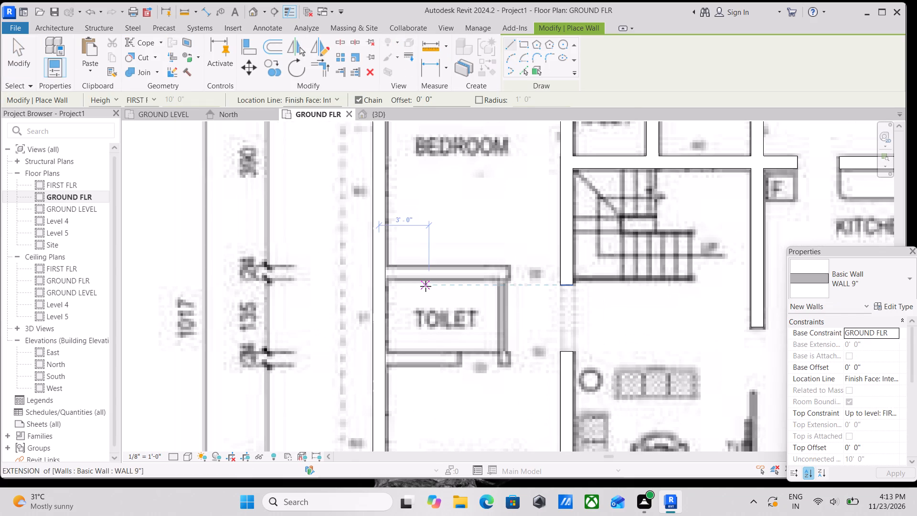
scroll(390, 253, "up", 3)
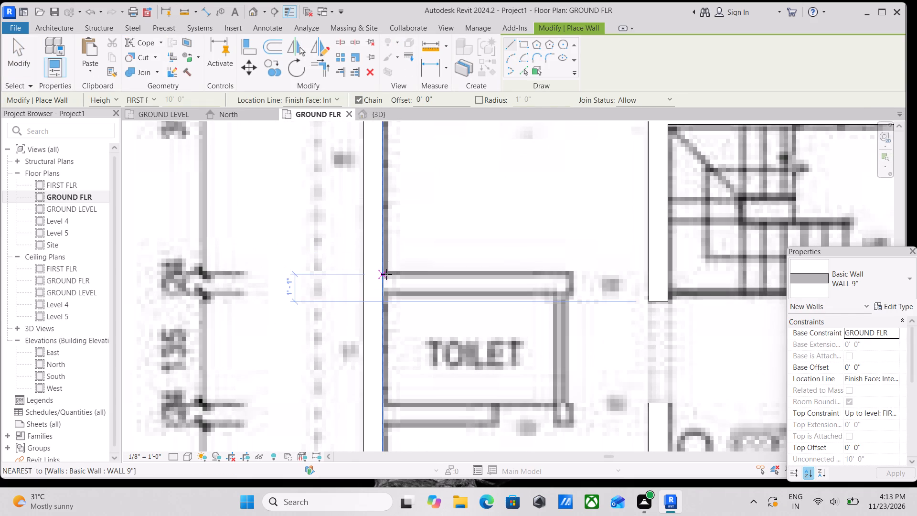
left_click(386, 273)
middle_click_drag(564, 279, 534, 268)
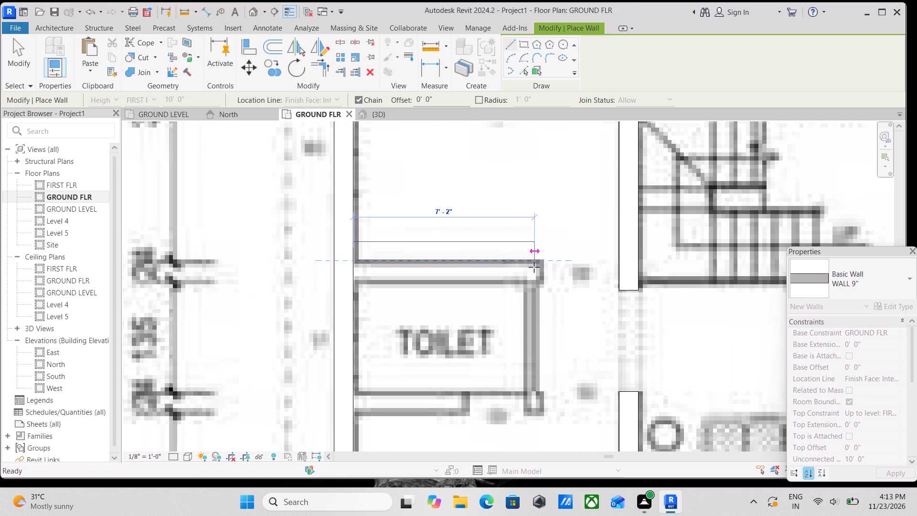
key("space")
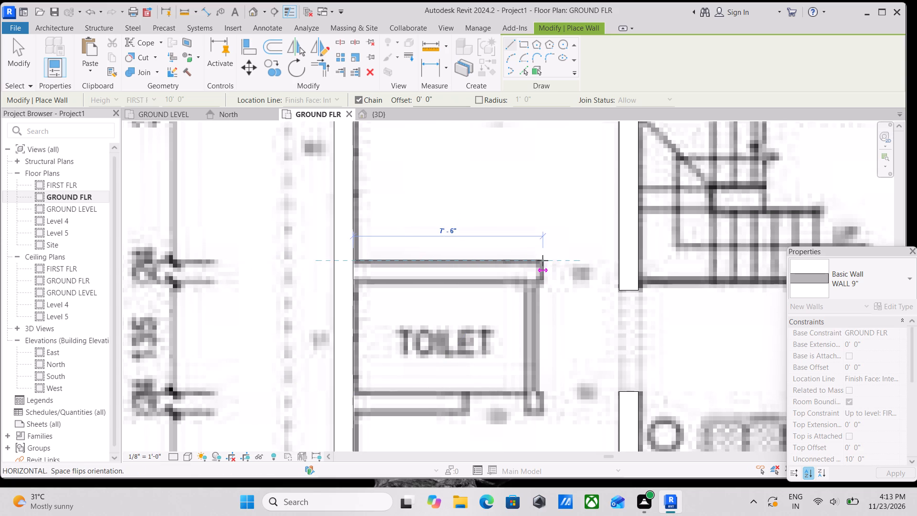
left_click(543, 260)
key("Escape")
Draw a WALL 9" wall about 7'-6" long from the outer wall along the lower side of the same toilet.
scroll(491, 352, "down", 2)
middle_click_drag(500, 338, 550, 295)
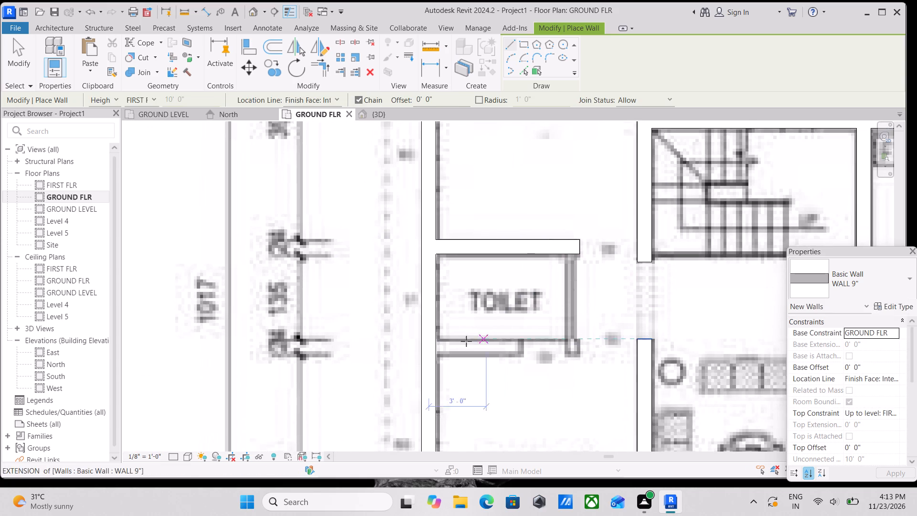
scroll(452, 337, "up", 3)
left_click(432, 346)
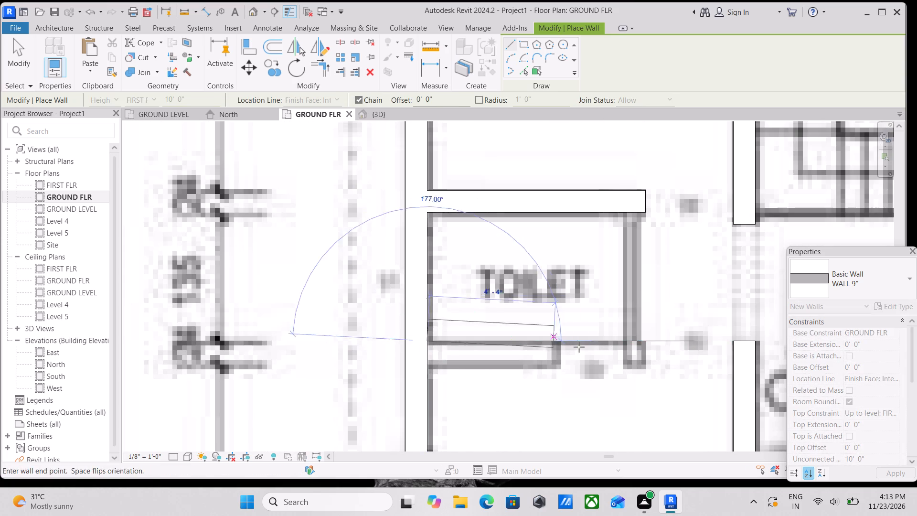
middle_click_drag(579, 347, 539, 329)
key("space")
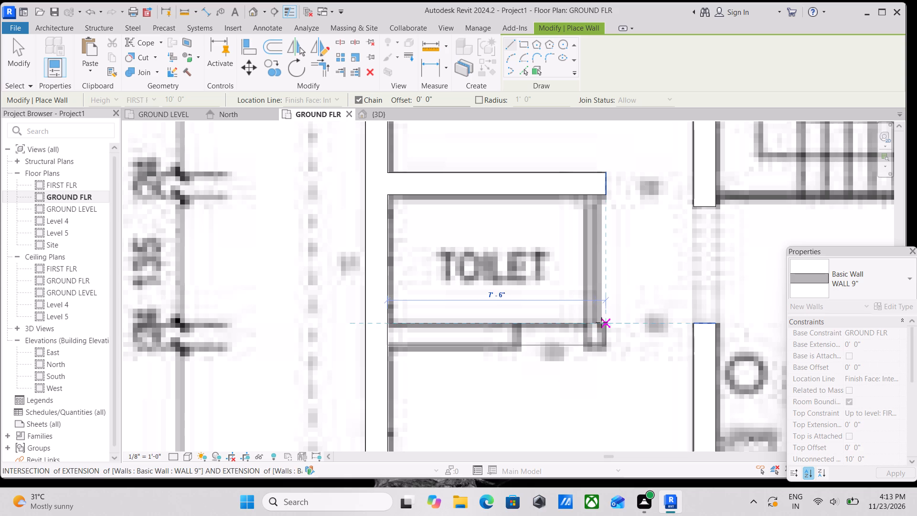
left_click(603, 322)
key("Escape")
Change the type for new walls to INTERIOR WALL 5".
scroll(603, 276, "down", 1)
middle_click_drag(603, 277, 597, 322)
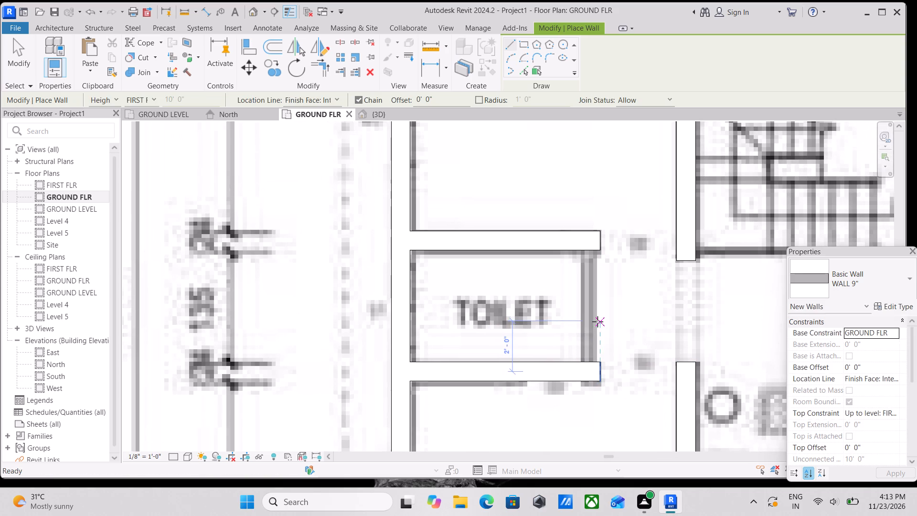
left_click(869, 279)
scroll(814, 88, "up", 2)
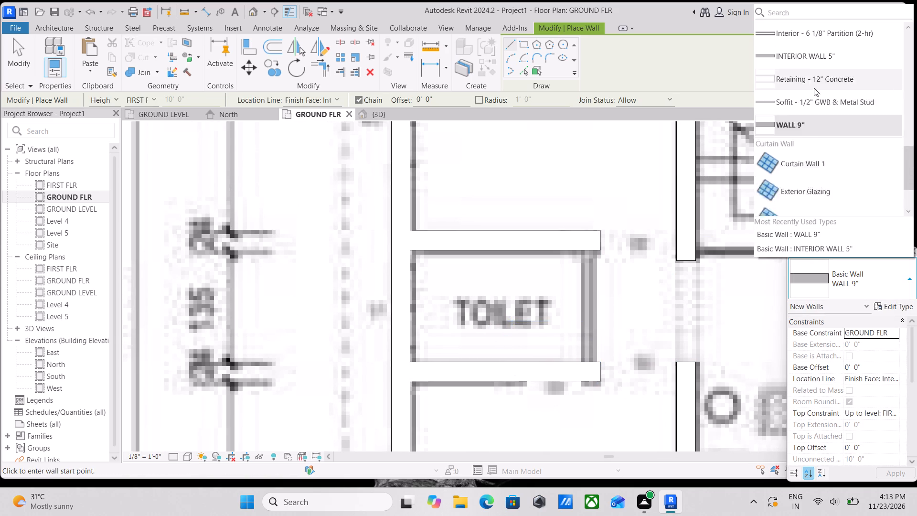
scroll(810, 142, "up", 1)
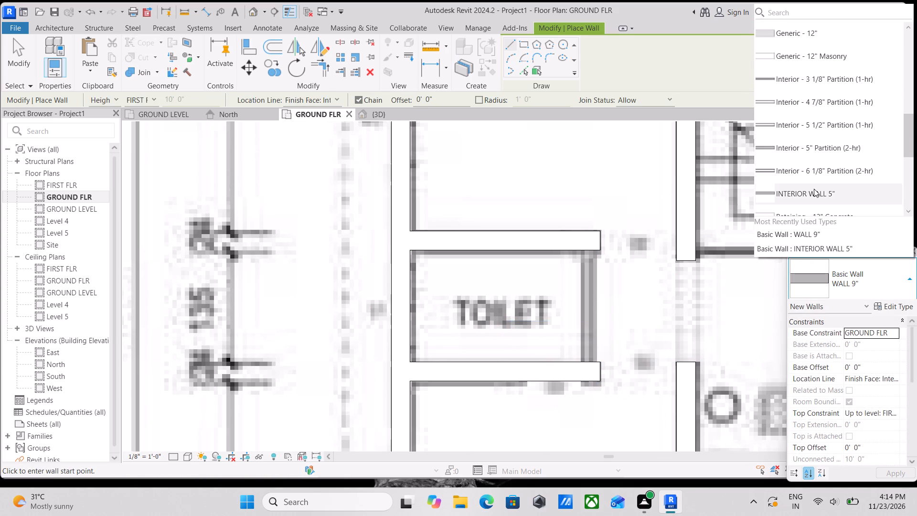
left_click(814, 189)
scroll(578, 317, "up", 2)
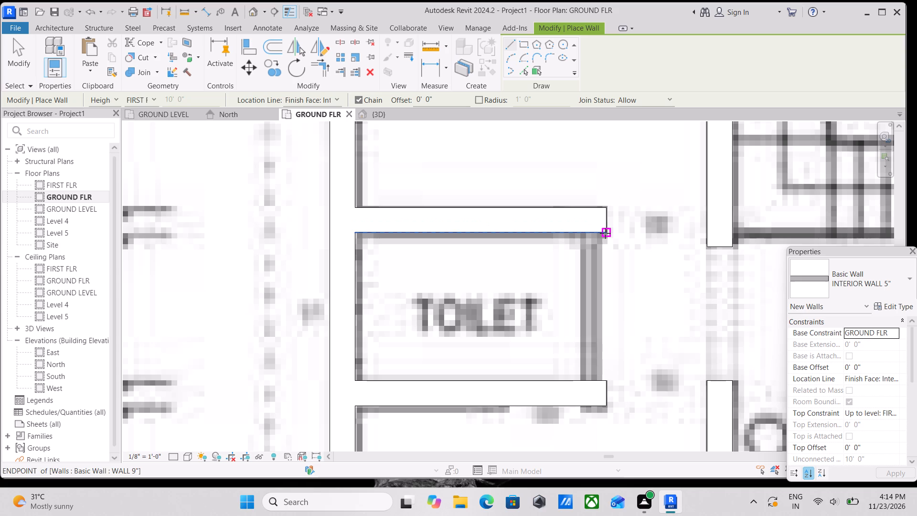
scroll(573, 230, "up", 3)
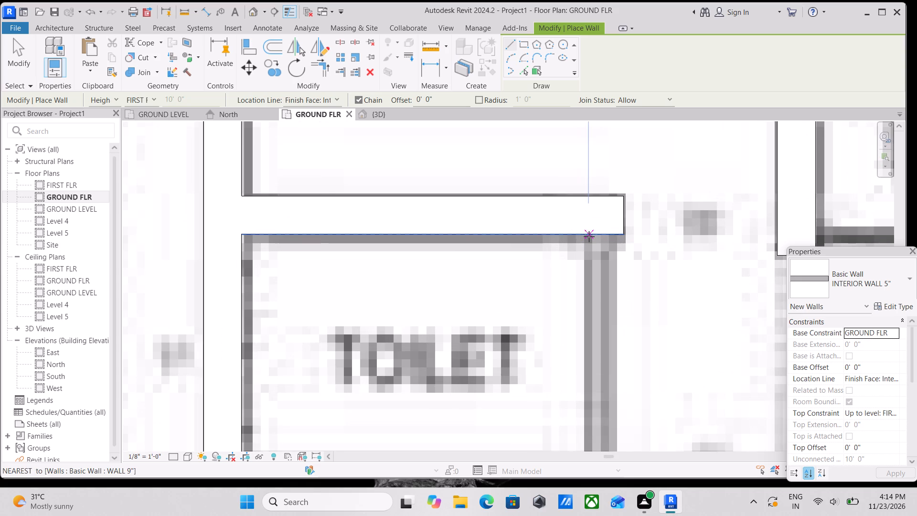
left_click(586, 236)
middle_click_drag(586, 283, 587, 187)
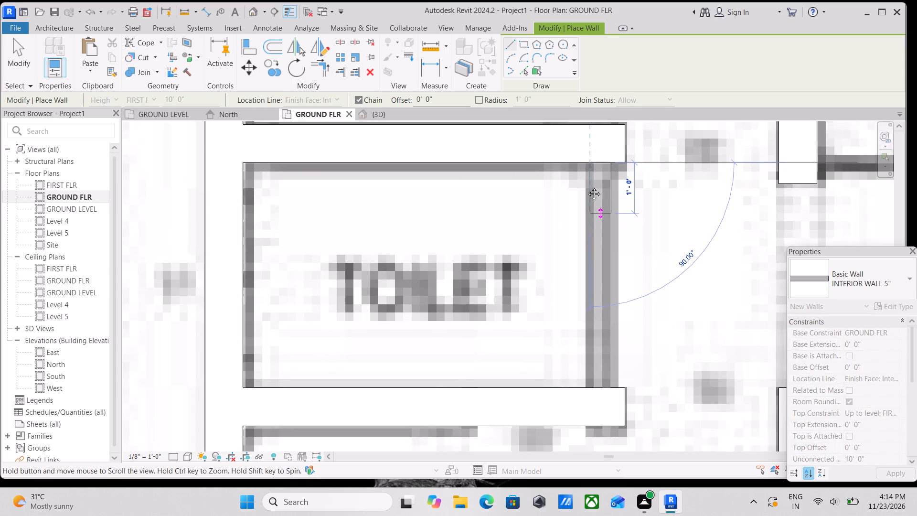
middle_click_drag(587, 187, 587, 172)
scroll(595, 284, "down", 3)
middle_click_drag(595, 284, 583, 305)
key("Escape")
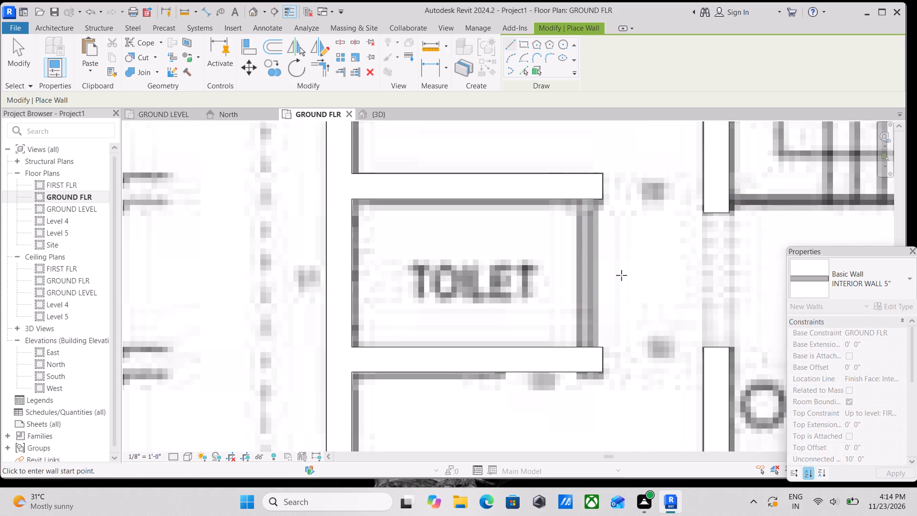
Draw an INTERIOR WALL 5" wall closing the toilet between the free ends of its upper and lower walls.
scroll(619, 276, "down", 3)
middle_click_drag(612, 283, 596, 318)
left_click_drag(594, 356, 594, 352)
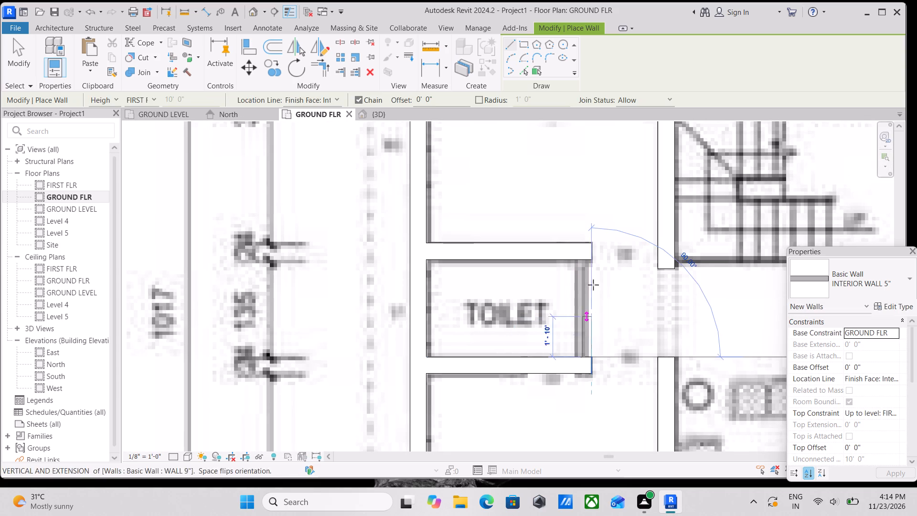
left_click(595, 259)
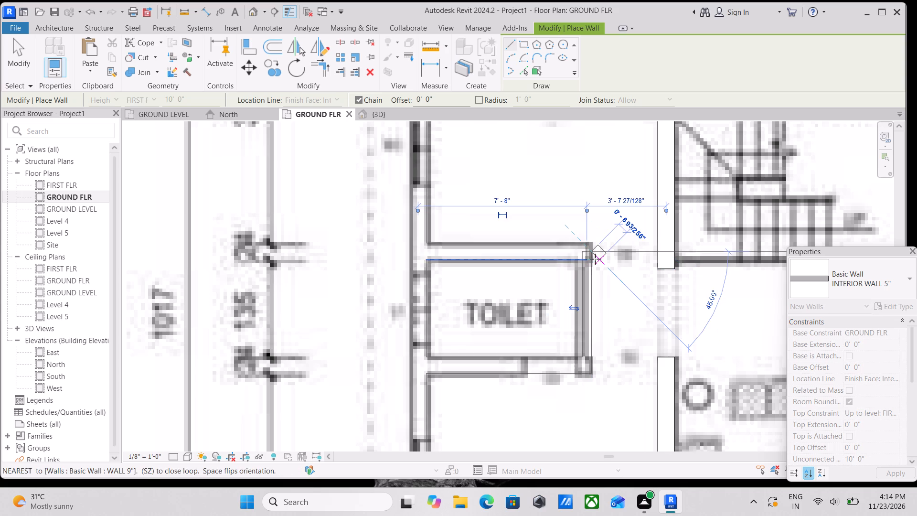
key("Escape")
Examine the traced walls around the bedrooms, toilet, staircase, living, kitchen and dining areas against the plan image.
scroll(601, 312, "down", 7)
middle_click_drag(601, 312, 544, 200)
scroll(544, 270, "down", 1)
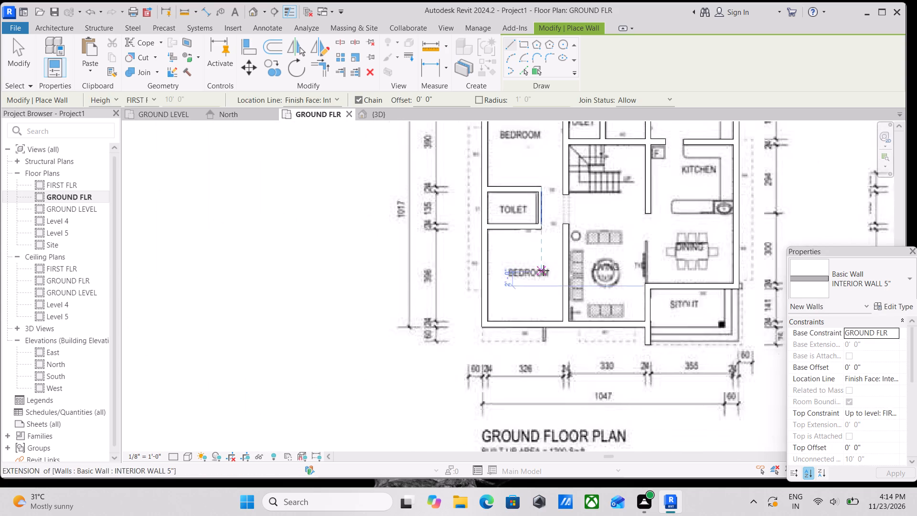
scroll(544, 270, "down", 1)
middle_click_drag(539, 277, 514, 316)
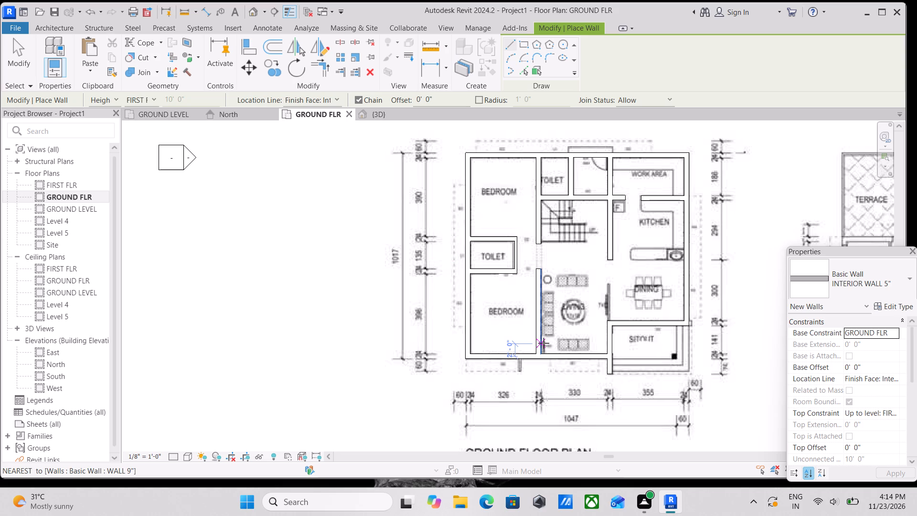
scroll(626, 296, "up", 4)
scroll(455, 230, "up", 3)
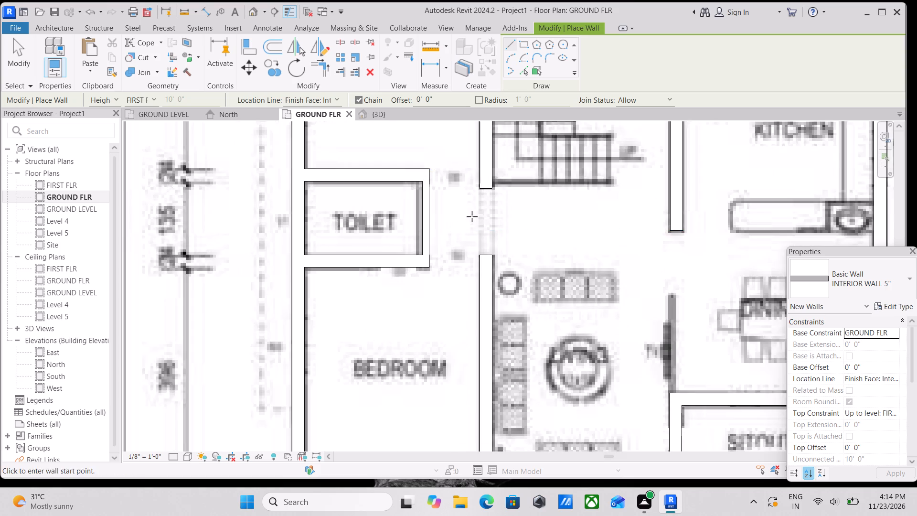
scroll(472, 216, "down", 3)
middle_click_drag(467, 230, 492, 333)
middle_click_drag(494, 284, 466, 231)
scroll(474, 287, "up", 3)
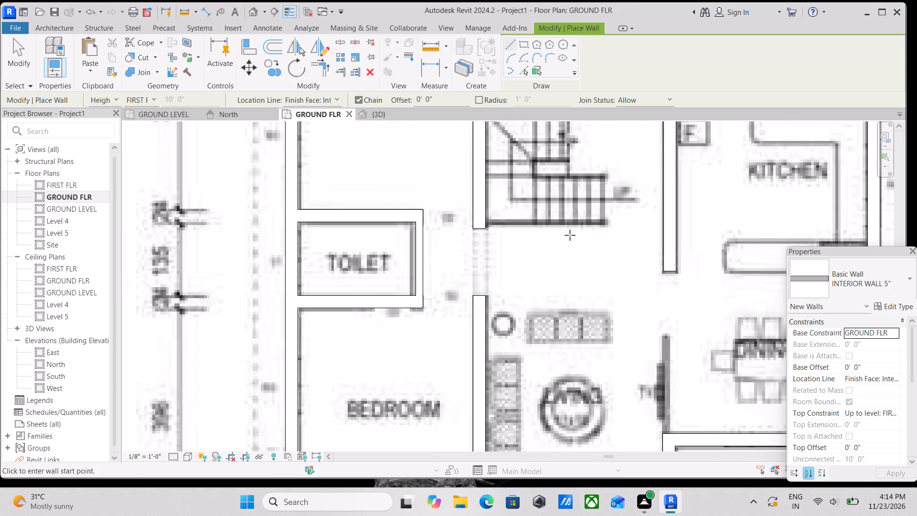
scroll(580, 233, "down", 1)
middle_click_drag(575, 233, 433, 259)
middle_click_drag(576, 263, 592, 325)
middle_click_drag(599, 303, 664, 238)
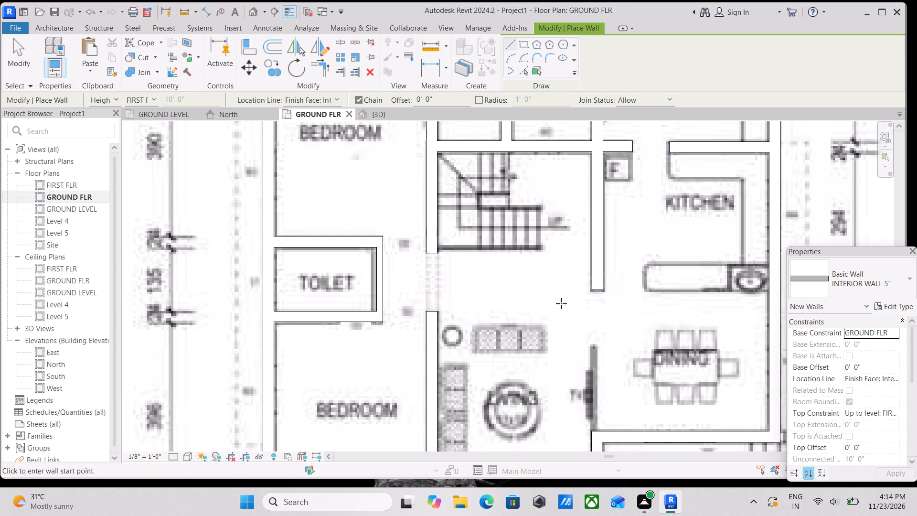
scroll(558, 303, "down", 2)
middle_click_drag(558, 303, 641, 245)
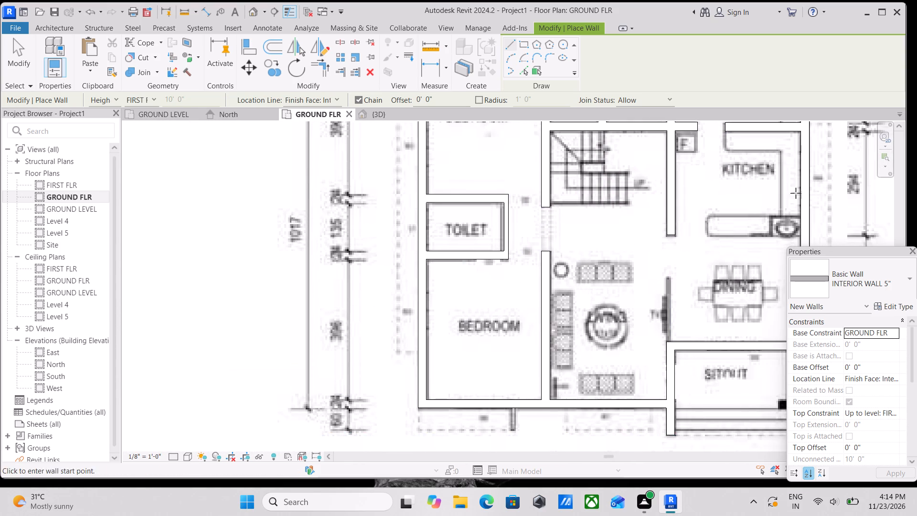
Examine the traced walls of the bedrooms, living, dining, sitout and kitchen against the plan image, and end wall placement.
scroll(481, 301, "up", 2)
scroll(517, 284, "down", 2)
middle_click_drag(519, 285, 550, 337)
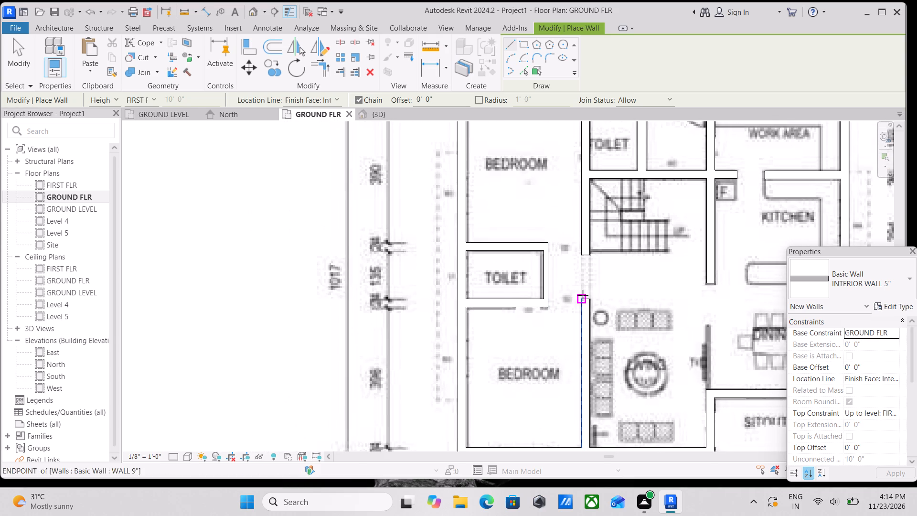
middle_click_drag(583, 293, 551, 319)
scroll(579, 276, "up", 2)
scroll(581, 275, "down", 3)
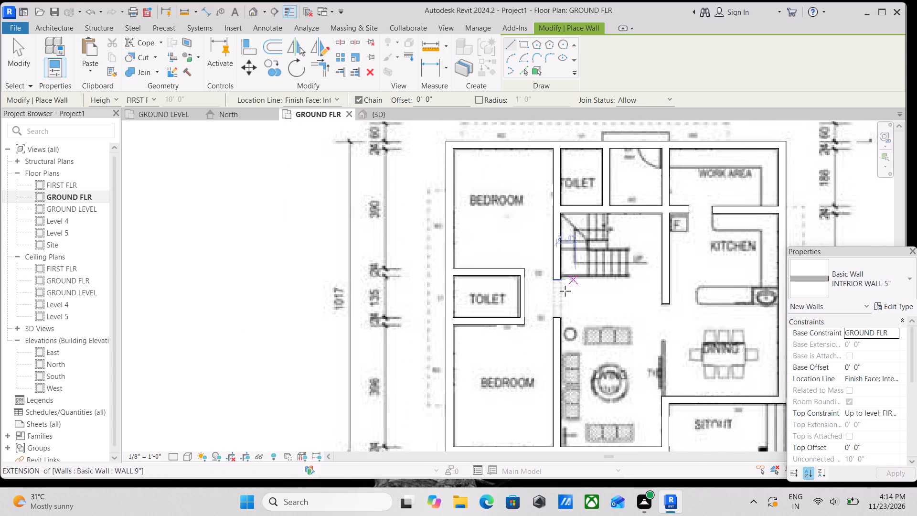
scroll(538, 316, "up", 1)
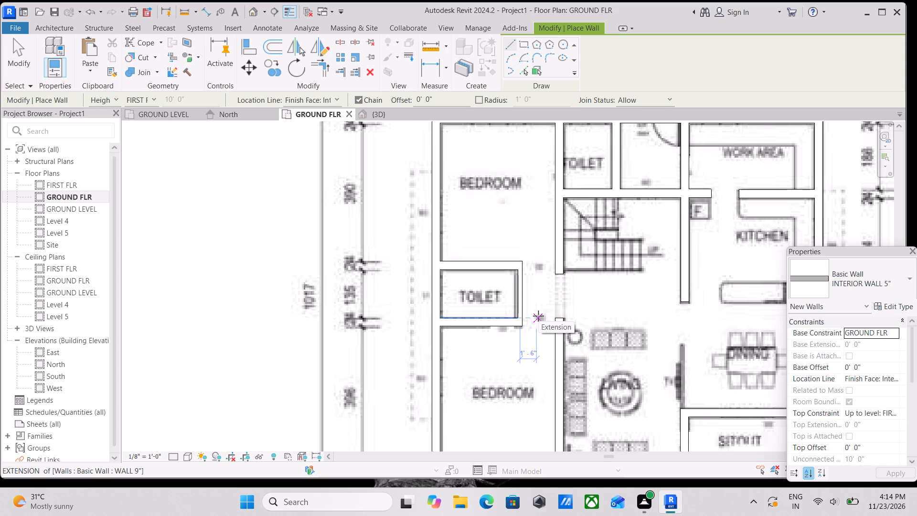
scroll(605, 295, "down", 1)
middle_click_drag(591, 309, 597, 255)
scroll(650, 332, "down", 2)
middle_click_drag(649, 332, 643, 327)
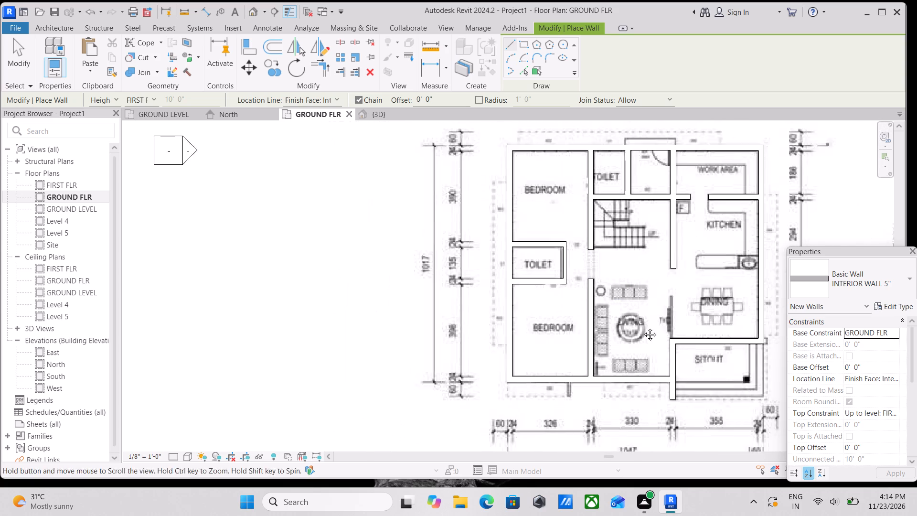
middle_click_drag(643, 327, 610, 281)
scroll(668, 354, "up", 2)
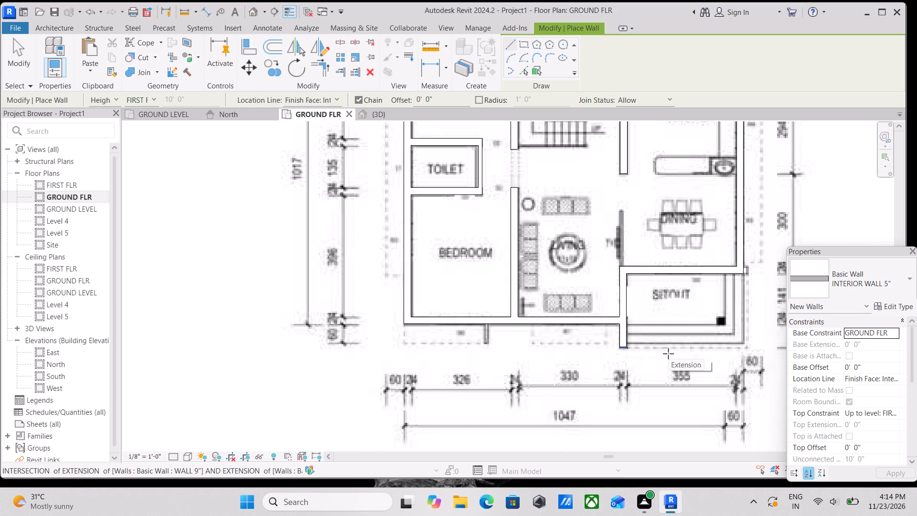
scroll(668, 354, "up", 4)
middle_click_drag(614, 298, 614, 320)
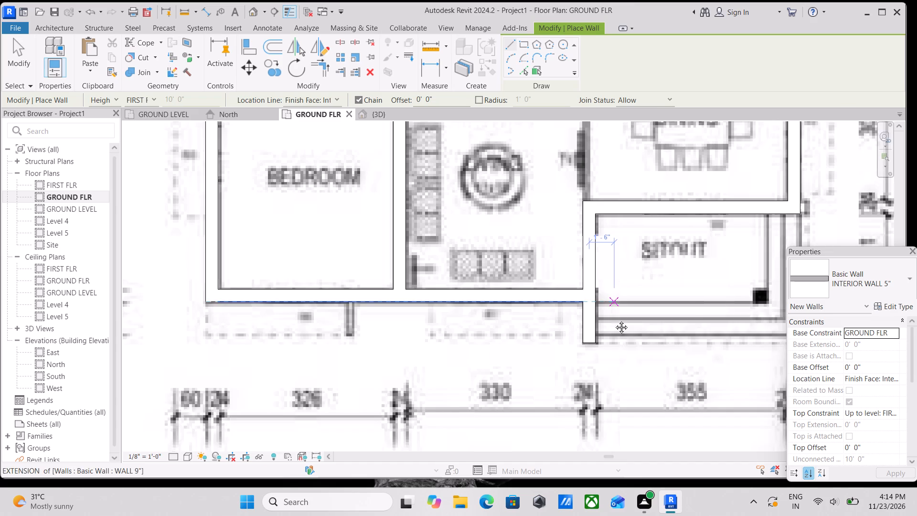
middle_click_drag(614, 320, 612, 444)
scroll(549, 287, "down", 1)
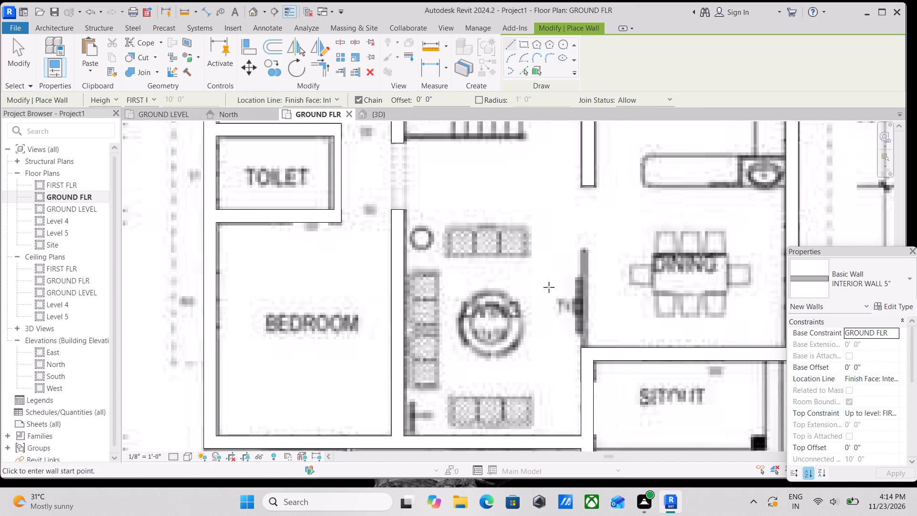
scroll(549, 287, "down", 1)
middle_click_drag(549, 287, 576, 290)
scroll(576, 290, "down", 2)
middle_click_drag(576, 290, 593, 343)
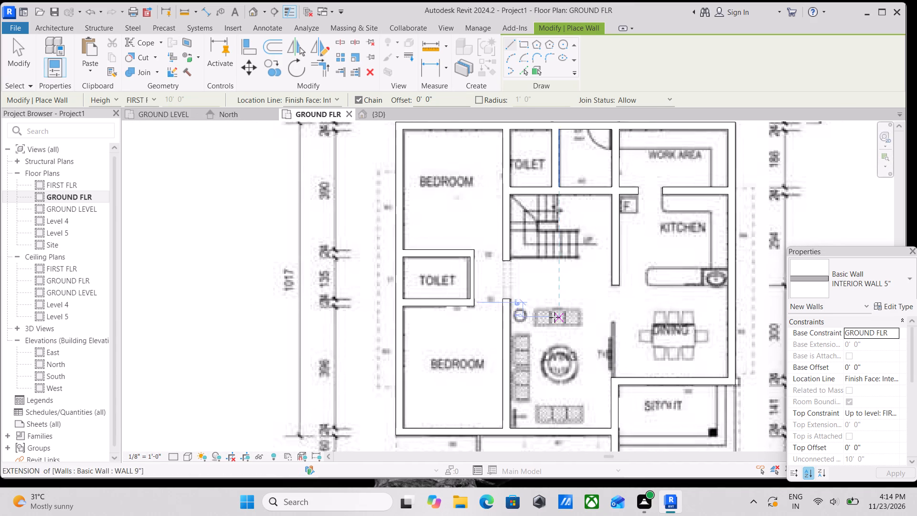
scroll(554, 317, "down", 2)
middle_click_drag(554, 317, 556, 352)
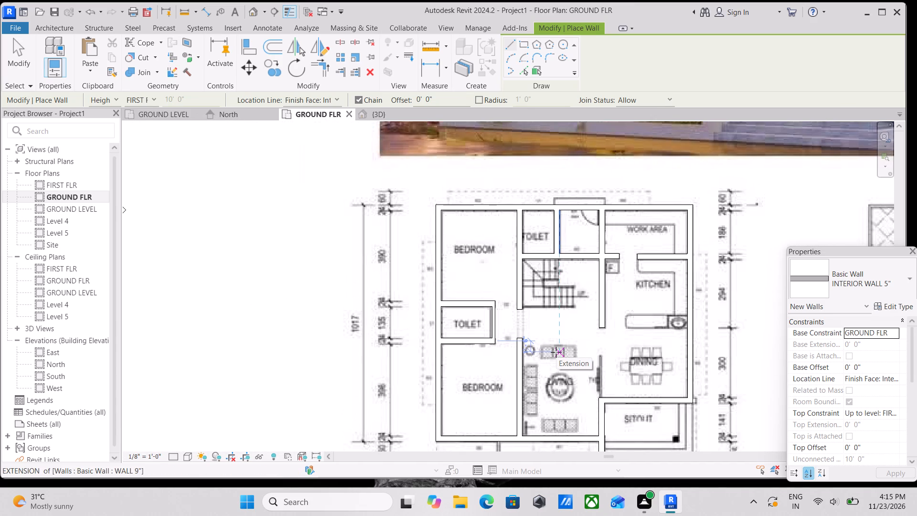
middle_click_drag(556, 352, 554, 415)
scroll(645, 289, "up", 3)
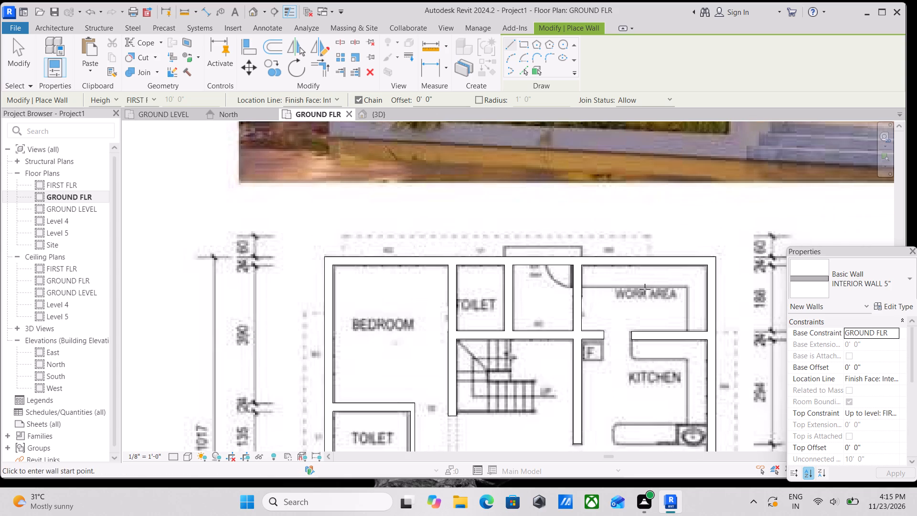
scroll(616, 339, "up", 6)
key("Escape")
scroll(592, 321, "up", 2)
key("Escape")
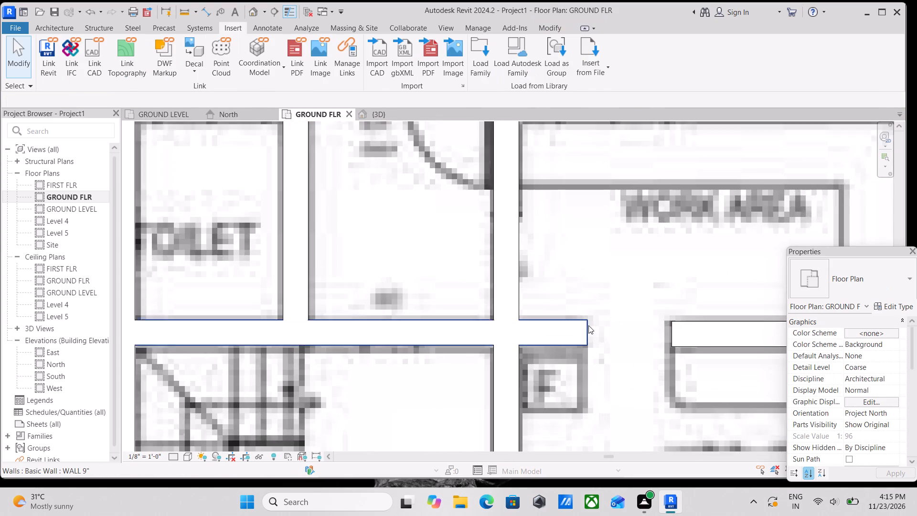
Measure the opening between the two wall ends separating the work area and the kitchen.
scroll(588, 325, "up", 1)
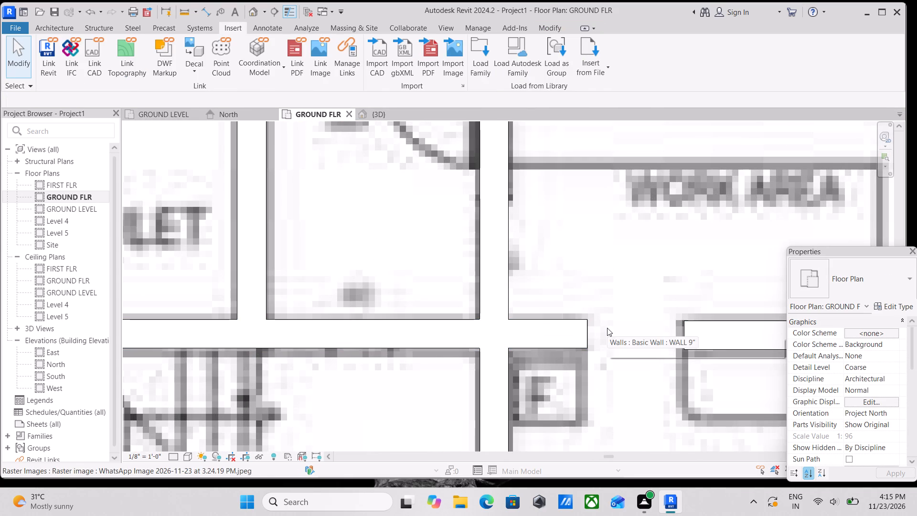
key("d")
key("i")
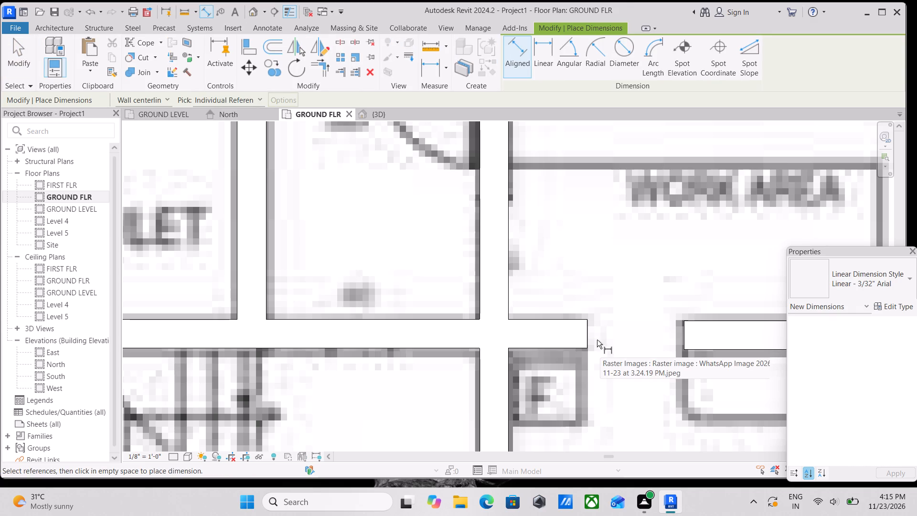
left_click(590, 335)
left_click(683, 338)
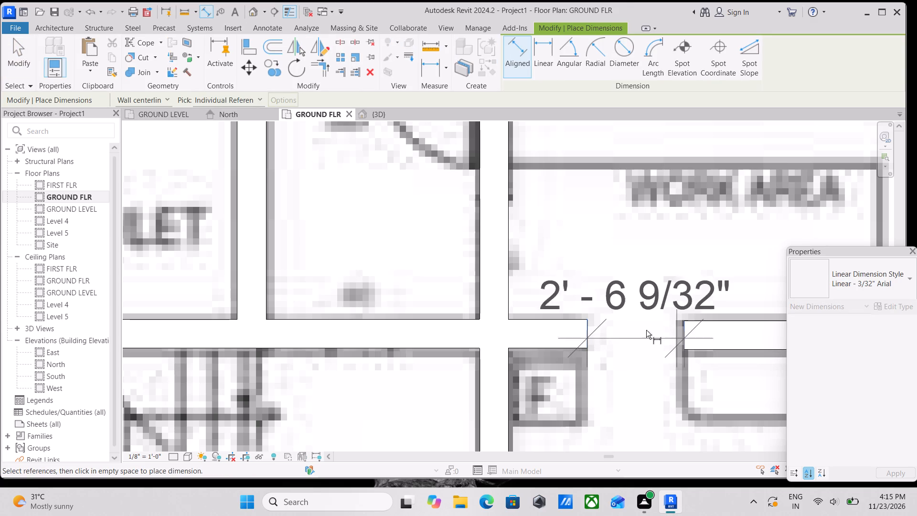
scroll(644, 329, "down", 5)
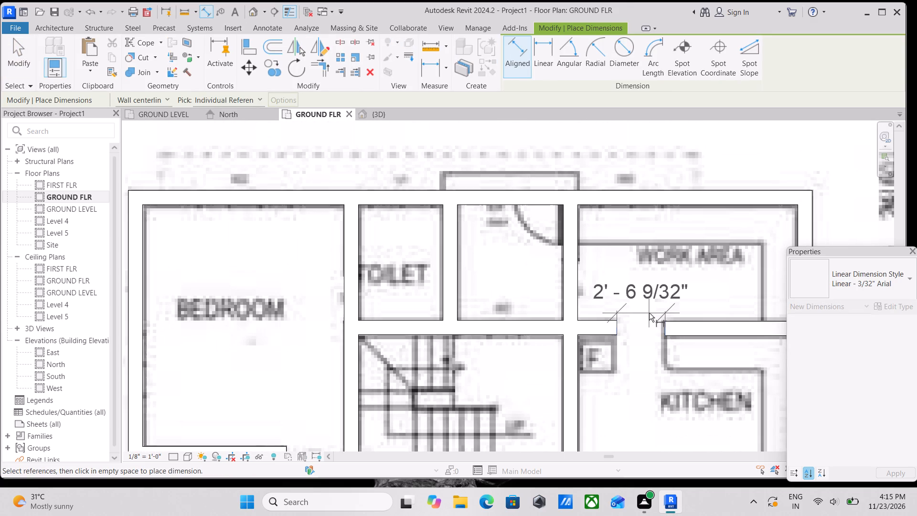
scroll(649, 299, "down", 3)
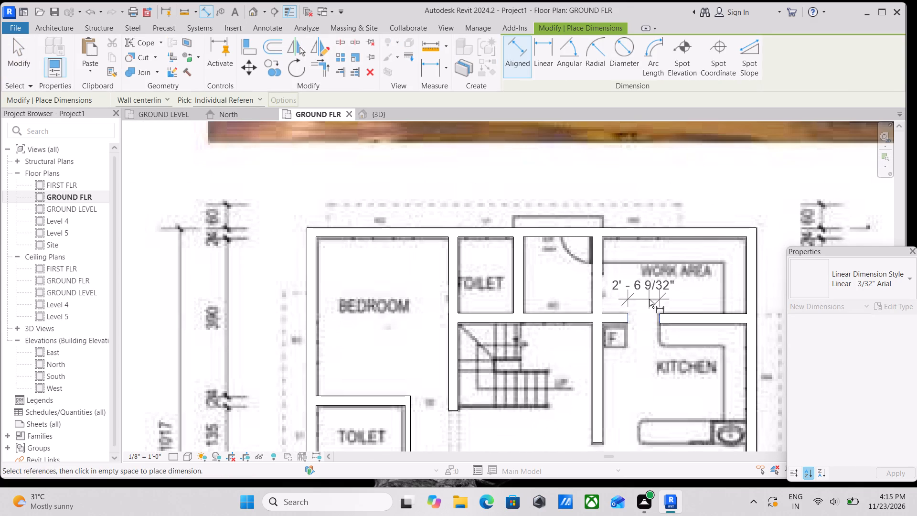
key("Escape")
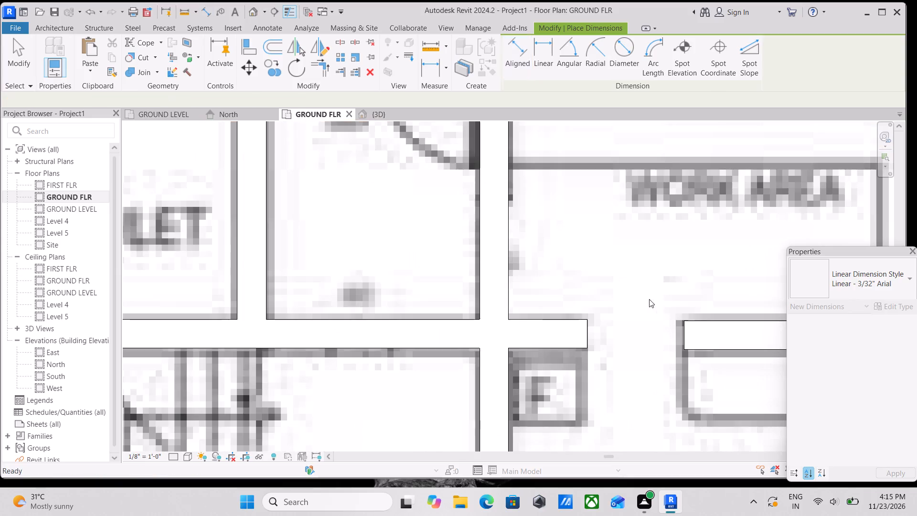
scroll(631, 315, "down", 4)
key("Escape")
Examine the traced ground floor layout for remaining gaps between the bedroom, staircase and living area walls.
scroll(631, 315, "down", 7)
middle_click_drag(600, 326, 601, 309)
scroll(602, 309, "up", 1)
scroll(602, 309, "down", 3)
middle_click_drag(559, 320, 584, 290)
scroll(557, 296, "down", 2)
middle_click_drag(557, 296, 566, 286)
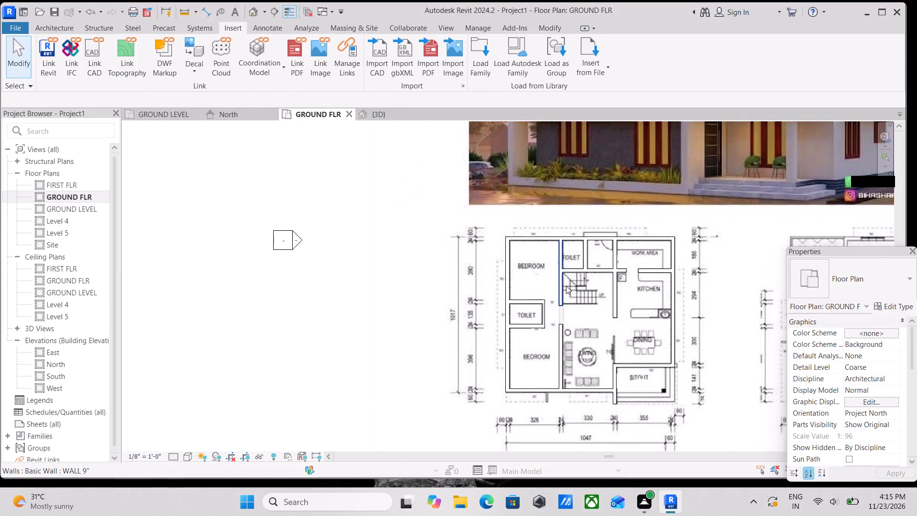
scroll(524, 261, "up", 2)
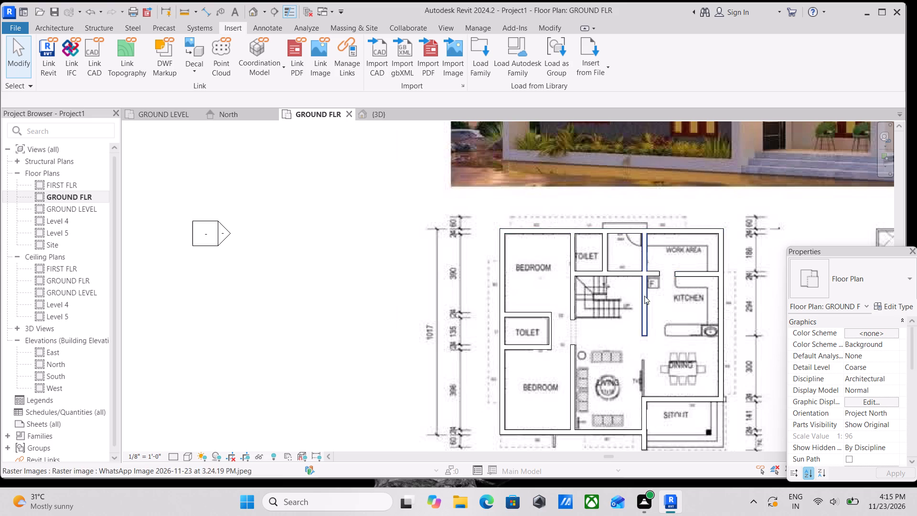
scroll(622, 302, "up", 2)
middle_click_drag(620, 300, 542, 278)
scroll(482, 250, "down", 2)
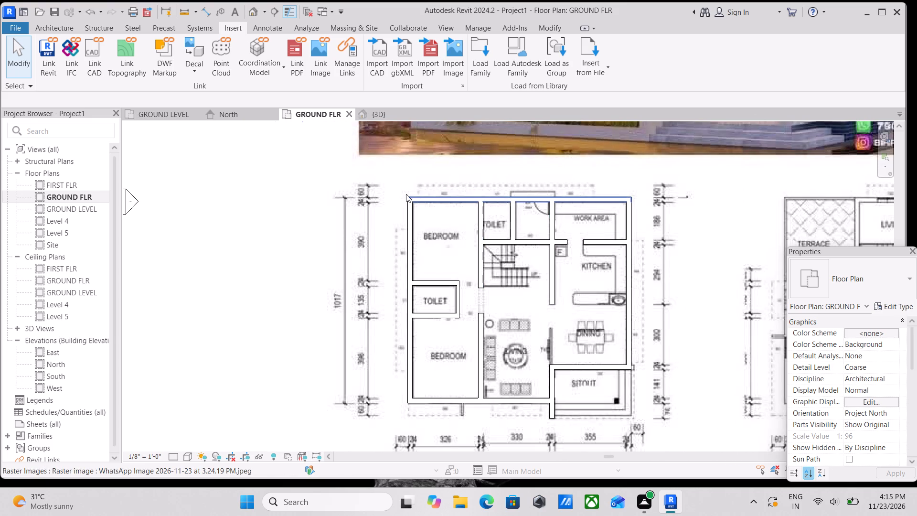
scroll(589, 324, "up", 2)
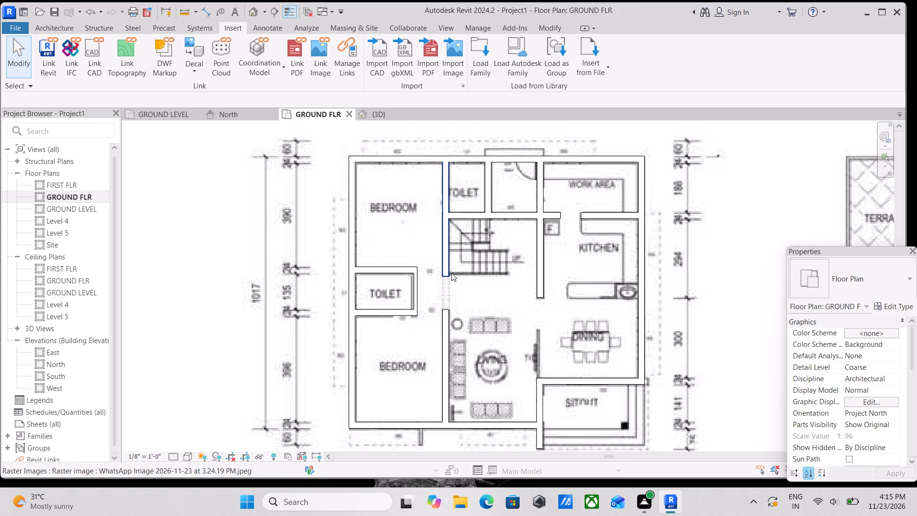
scroll(561, 337, "down", 2)
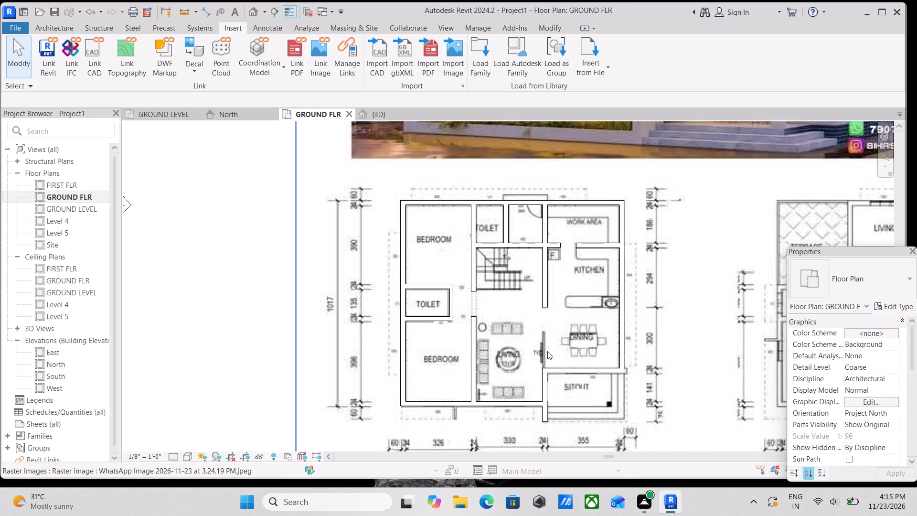
Extend the WALL 9" wall beside the staircase down to the bedroom-living wall, closing the gap opposite the toilet.
scroll(481, 290, "up", 2)
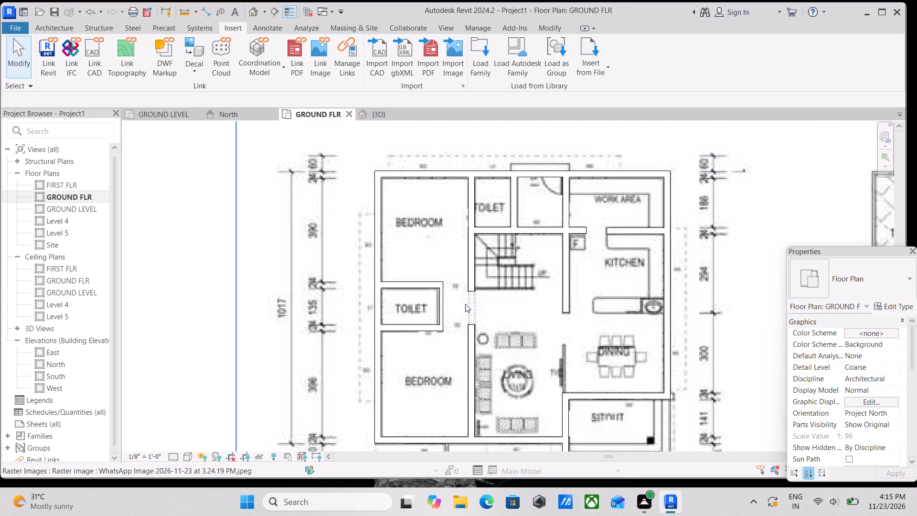
scroll(465, 304, "up", 4)
scroll(546, 312, "down", 3)
middle_click_drag(631, 332, 639, 289)
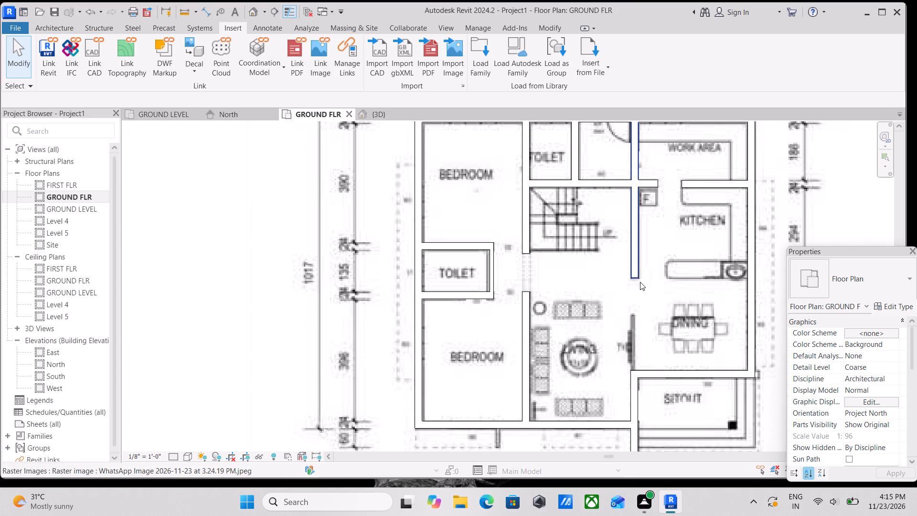
left_click(527, 258)
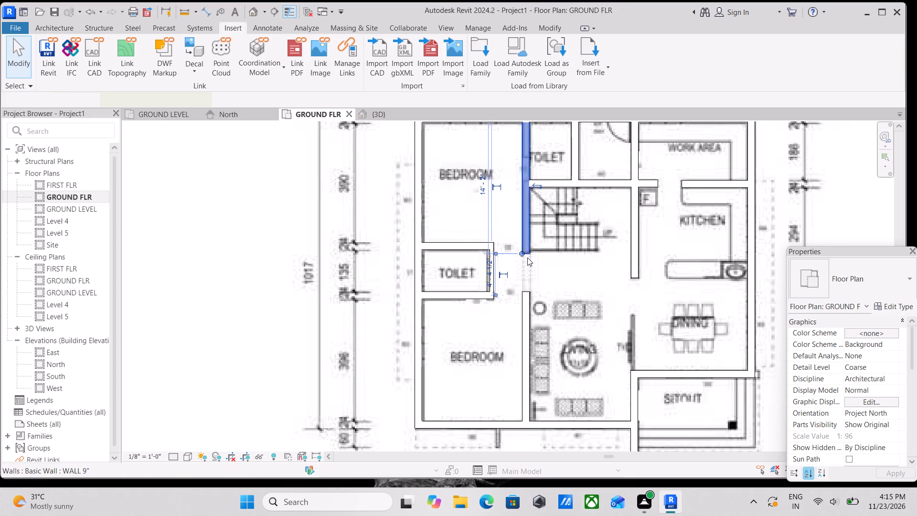
left_click_drag(520, 252, 517, 280)
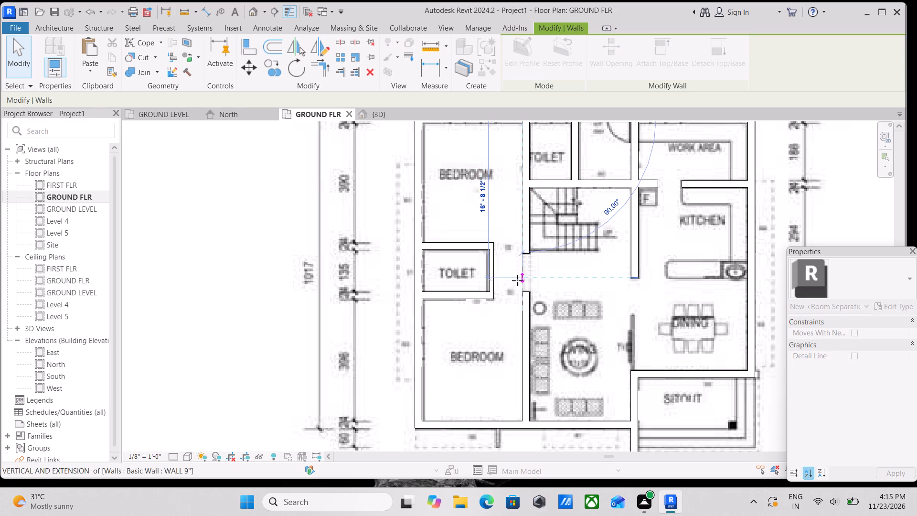
left_click_drag(517, 280, 521, 293)
scroll(563, 279, "down", 2)
middle_click(563, 279)
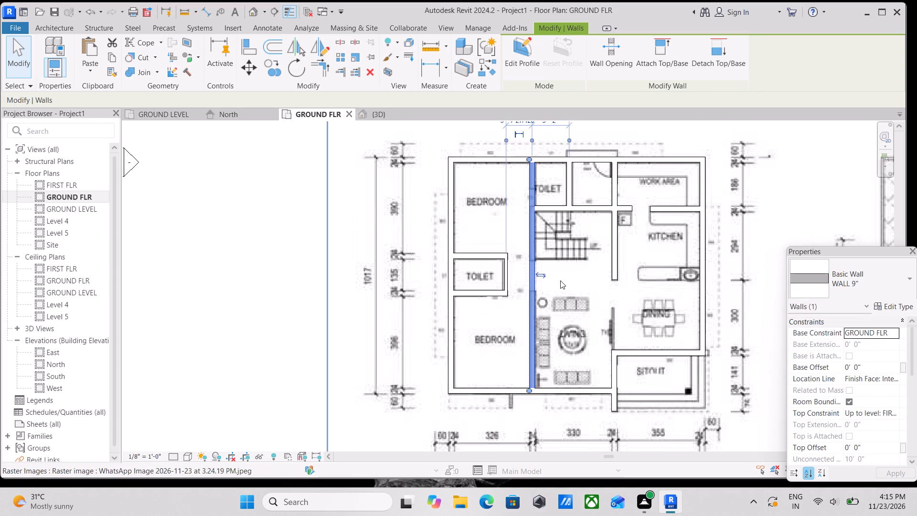
key("Escape")
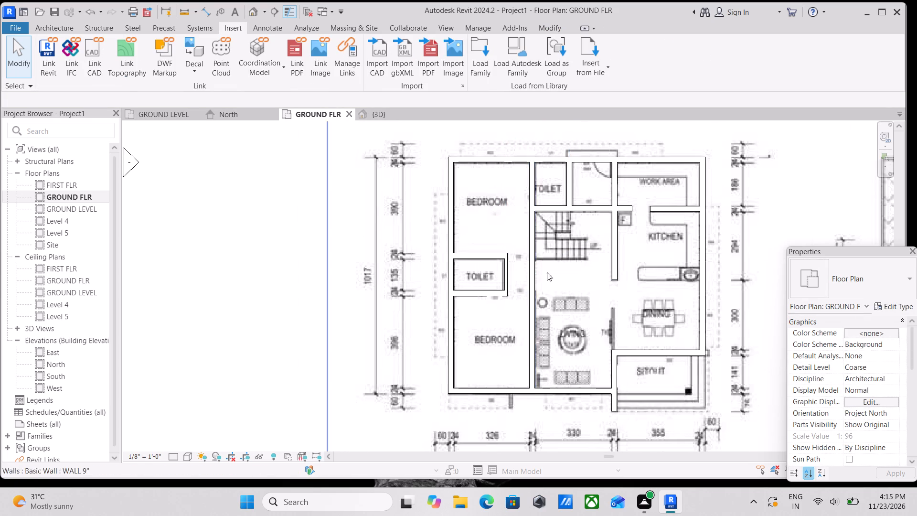
Inspect the modelled walls from several angles in the 3D view and return to the GROUND FLR plan.
scroll(563, 265, "down", 2)
middle_click_drag(564, 265, 564, 271)
scroll(541, 275, "up", 3)
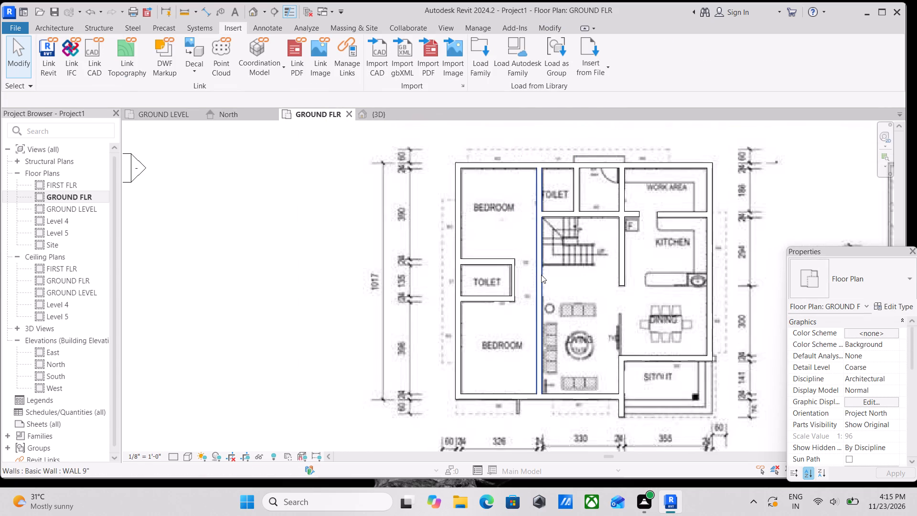
scroll(541, 275, "down", 2)
middle_click_drag(541, 275, 540, 289)
left_click(385, 116)
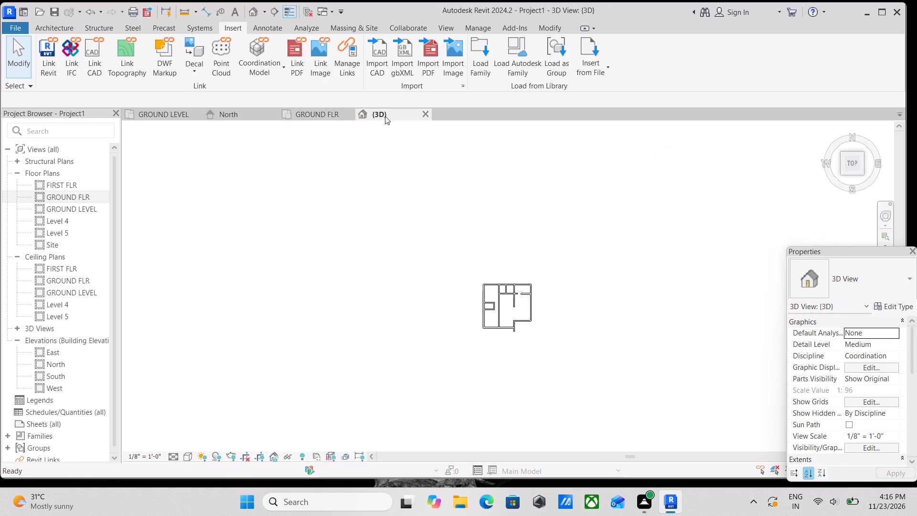
scroll(542, 320, "up", 3)
scroll(542, 320, "down", 2)
middle_click_drag(542, 320, 606, 181, "shift")
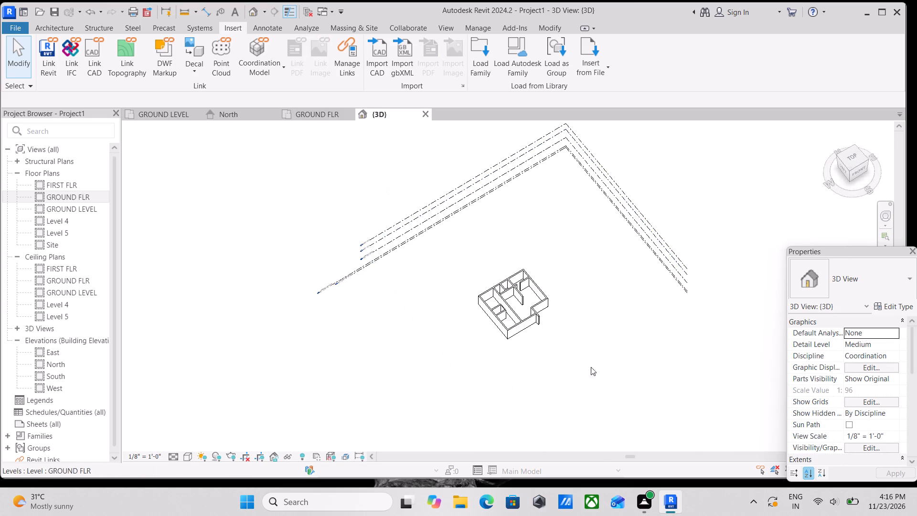
middle_click_drag(582, 382, 668, 198, "shift")
middle_click_drag(662, 286, 449, 323, "shift")
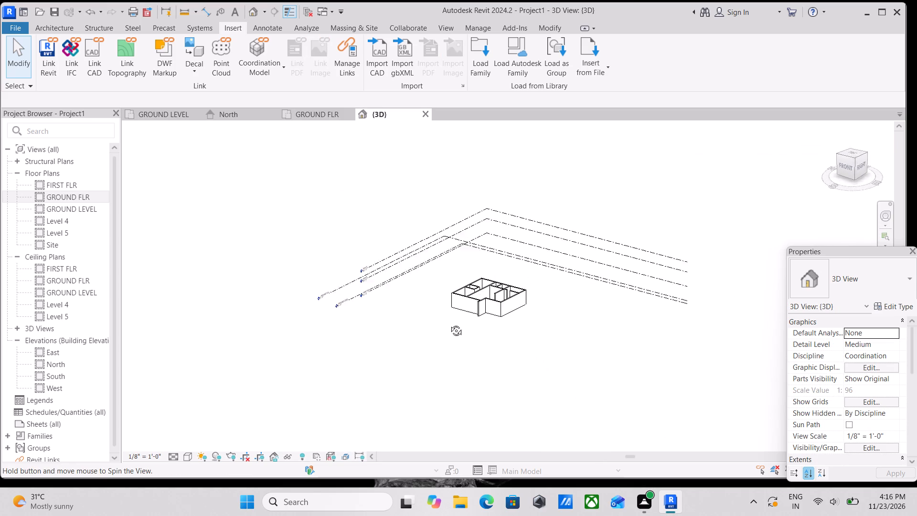
middle_click_drag(449, 323, 466, 363, "shift")
middle_click_drag(494, 299, 469, 334)
middle_click_drag(471, 312, 511, 372)
scroll(503, 318, "up", 6)
middle_click_drag(455, 320, 472, 346)
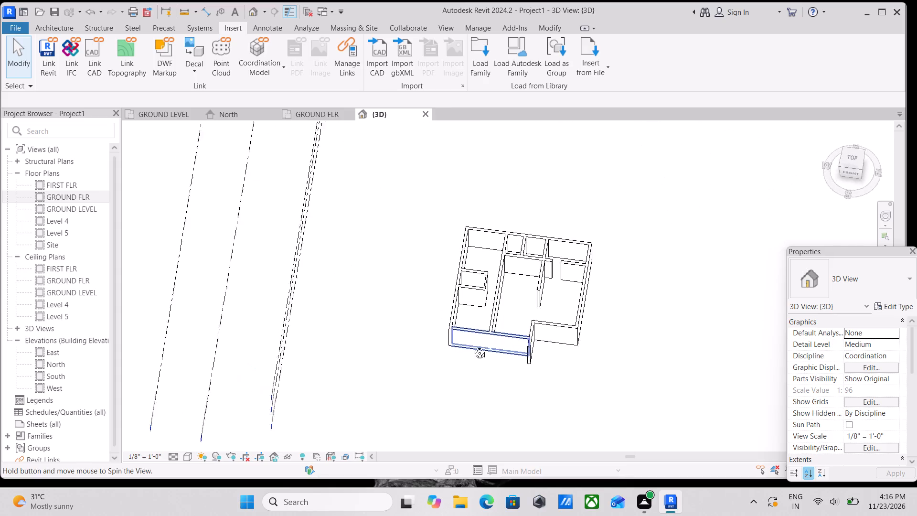
middle_click_drag(472, 346, 583, 241)
middle_click_drag(584, 326, 457, 243)
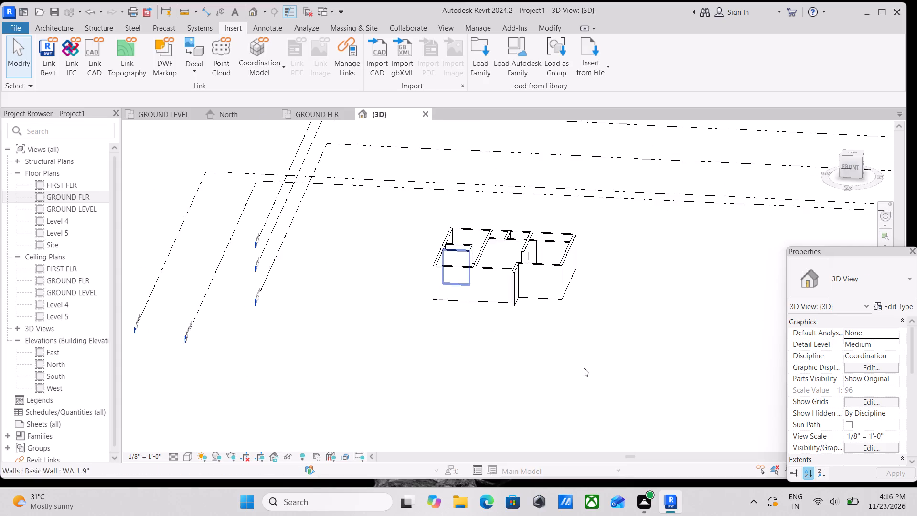
middle_click_drag(578, 362, 586, 366, "shift")
middle_click_drag(586, 366, 597, 399, "shift")
left_click(321, 114)
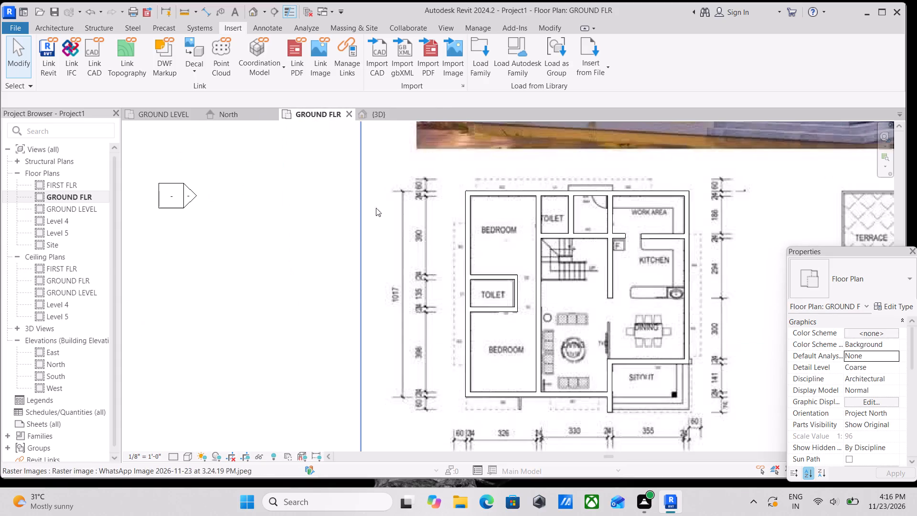
Examine the traced ground floor walls against the pinned plan image in the GROUND FLR view.
scroll(524, 278, "down", 2)
middle_click_drag(524, 278, 517, 219)
scroll(637, 300, "up", 6)
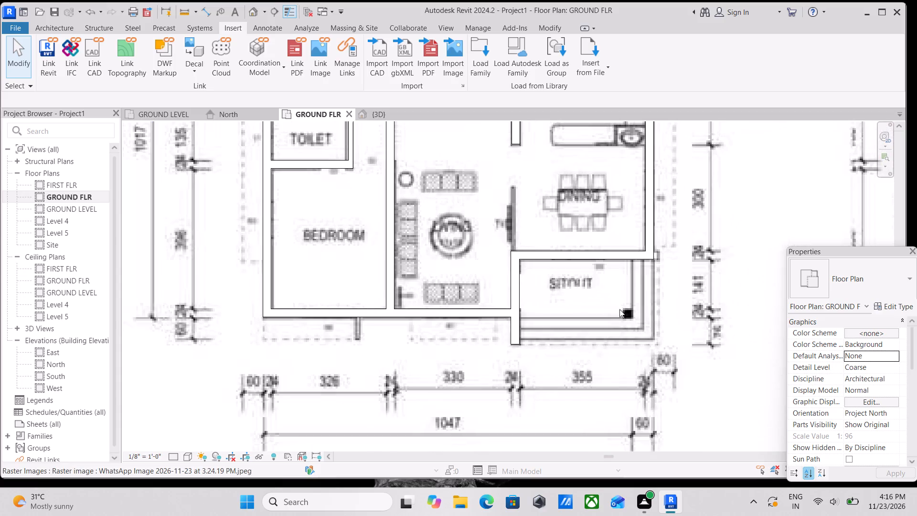
scroll(453, 274, "down", 11)
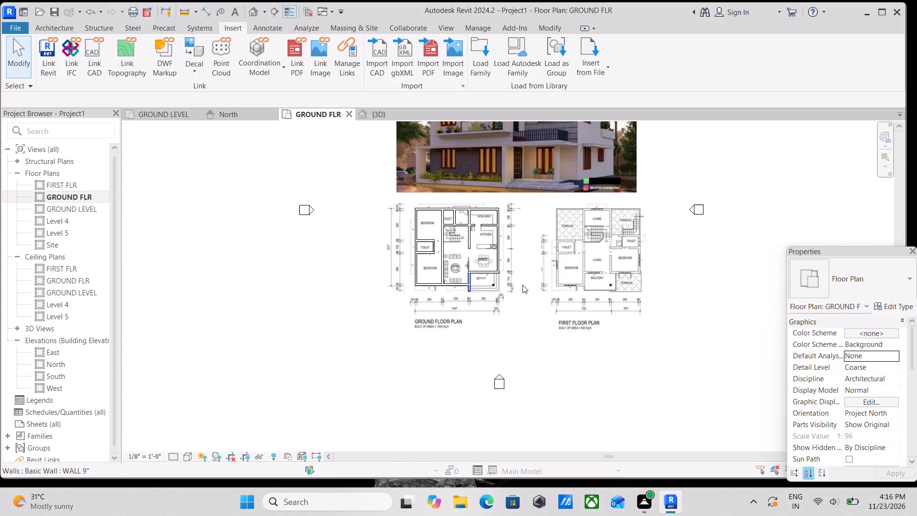
left_click(659, 243)
scroll(659, 243, "down", 2)
middle_click_drag(659, 243, 660, 270)
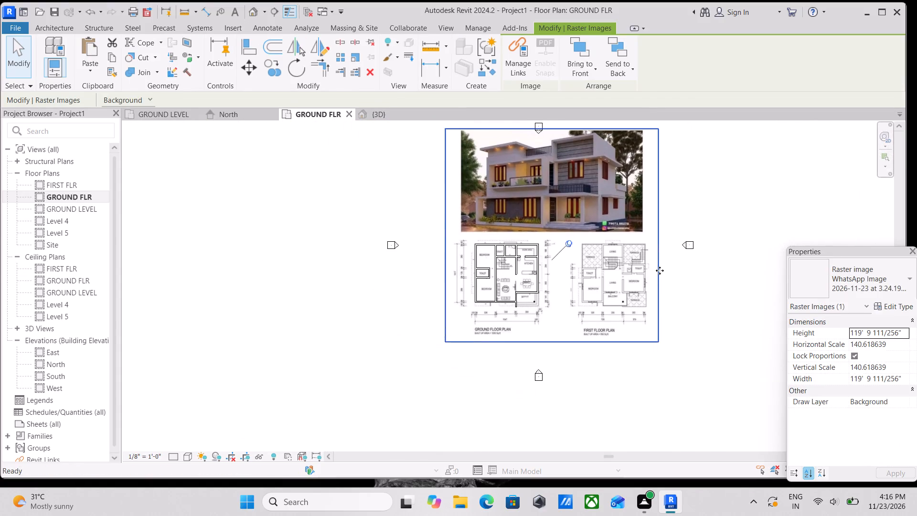
scroll(568, 255, "up", 6)
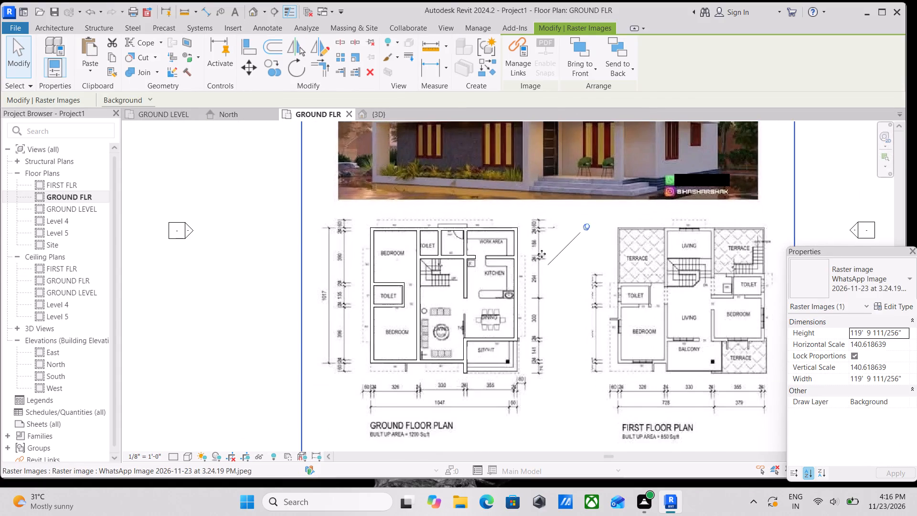
key("Escape")
scroll(587, 256, "down", 3)
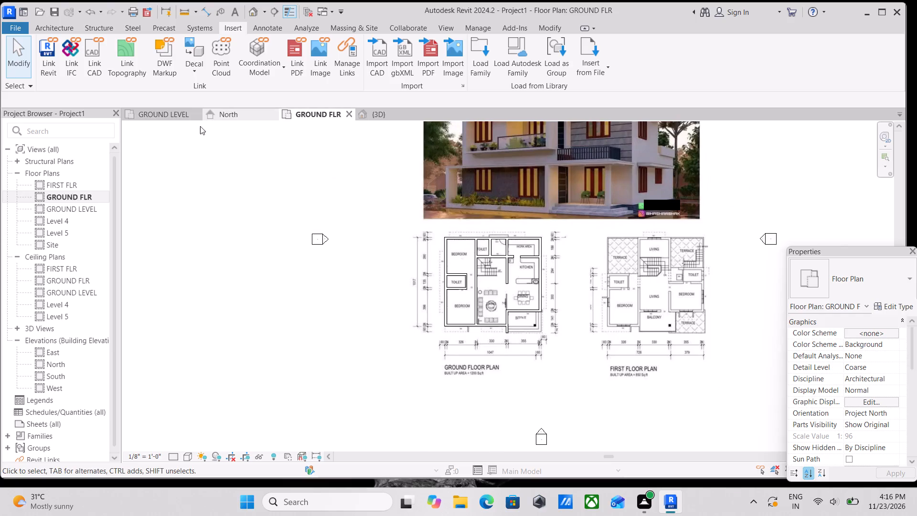
Remove the misaligned WhatsApp house plan image from the GROUND LEVEL floor plan, leaving only the walls in that view.
left_click(152, 112)
scroll(320, 246, "down", 10)
scroll(370, 256, "down", 4)
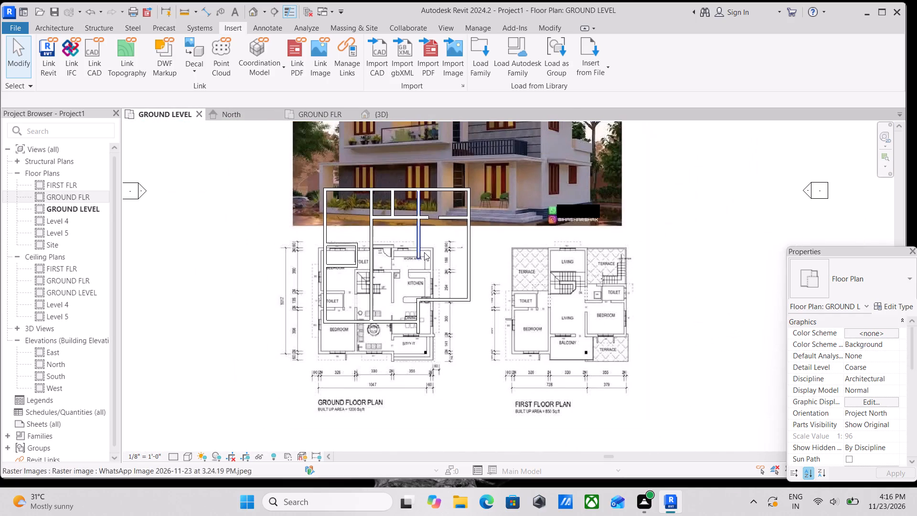
left_click(643, 210)
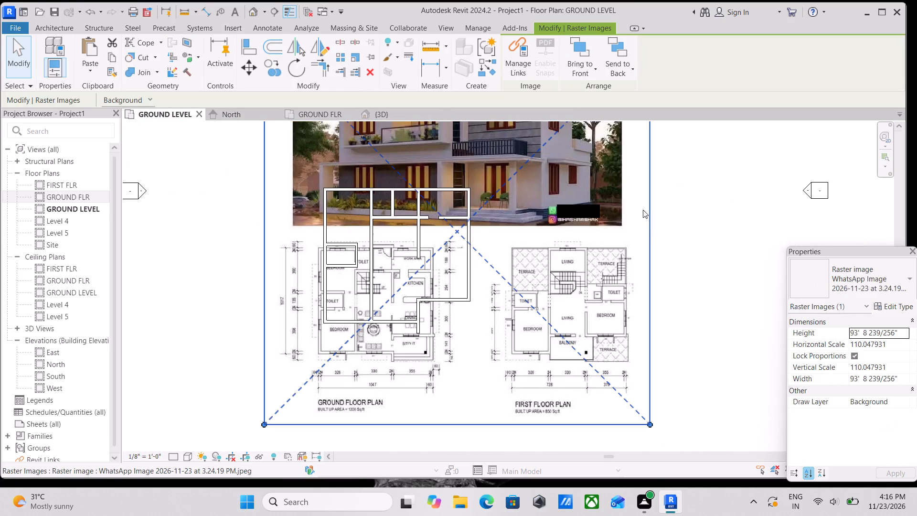
middle_click_drag(543, 260, 610, 261)
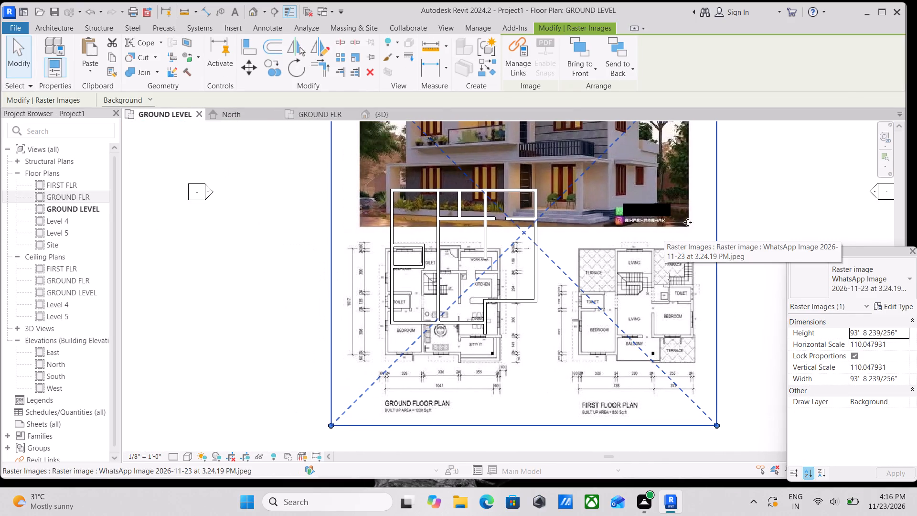
right_click(693, 218)
left_click(736, 328)
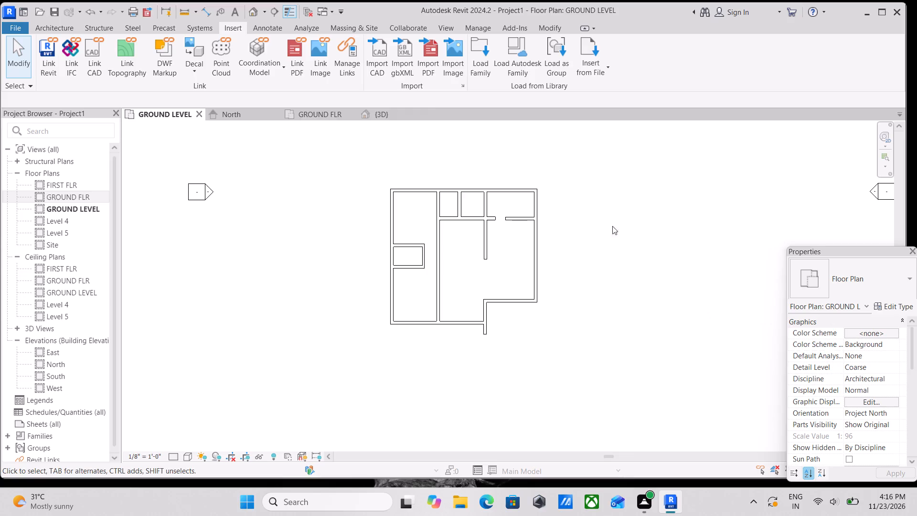
Return to the GROUND FLR plan and examine the walls around the sitout, living area, bedrooms and attached toilet.
left_click(389, 115)
left_click(313, 111)
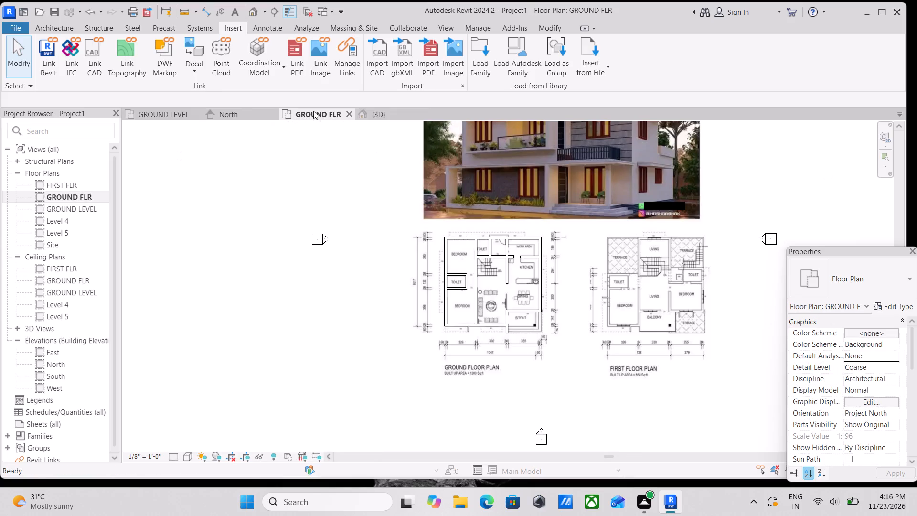
scroll(516, 312, "up", 4)
scroll(554, 313, "up", 3)
scroll(483, 355, "up", 3)
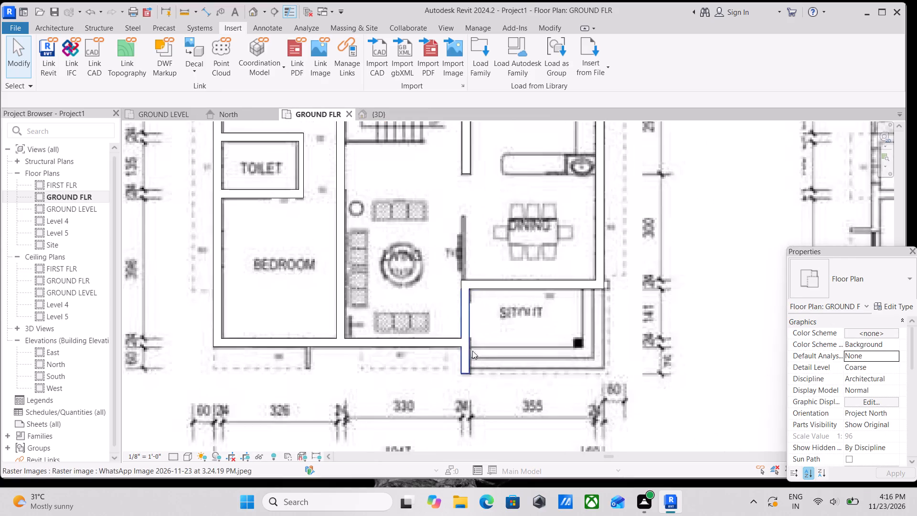
scroll(467, 341, "up", 5)
scroll(467, 341, "down", 9)
middle_click_drag(467, 341, 521, 350)
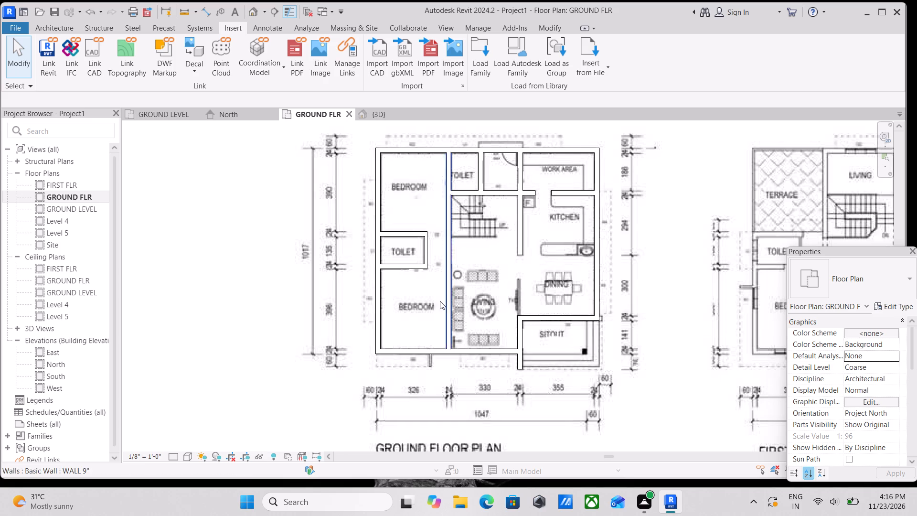
scroll(450, 289, "up", 2)
scroll(486, 259, "down", 2)
middle_click_drag(486, 272, 487, 312)
scroll(452, 273, "up", 3)
scroll(452, 272, "down", 1)
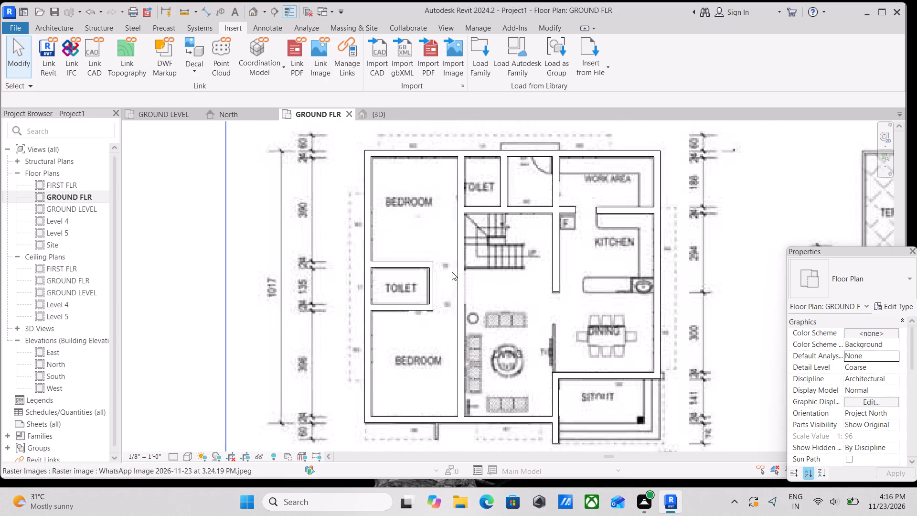
scroll(452, 272, "down", 1)
Inspect the modelled walls in the 3D view from several angles, focusing on the long wall between the bedrooms and living area.
left_click(372, 110)
scroll(488, 280, "up", 3)
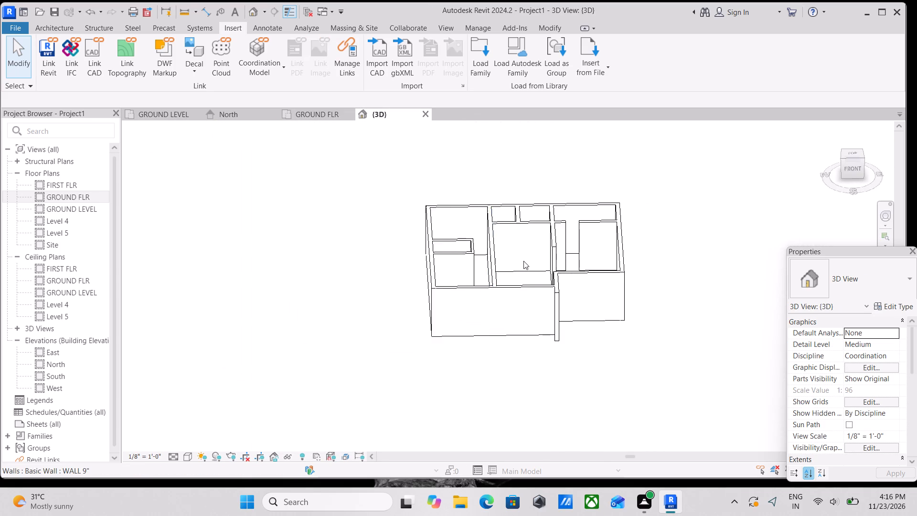
scroll(524, 260, "down", 4)
middle_click_drag(525, 260, 402, 312, "shift")
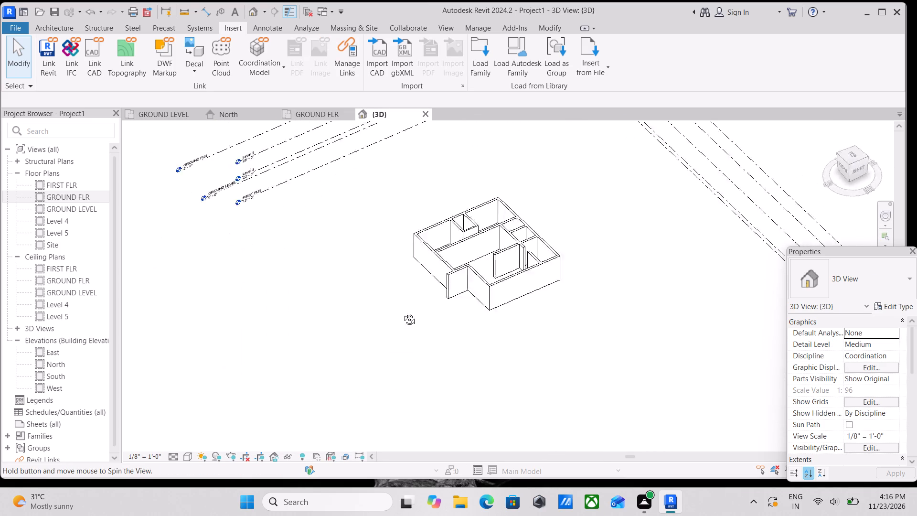
middle_click_drag(402, 312, 378, 363, "shift")
middle_click_drag(503, 232, 612, 265, "shift")
middle_click_drag(528, 265, 640, 229)
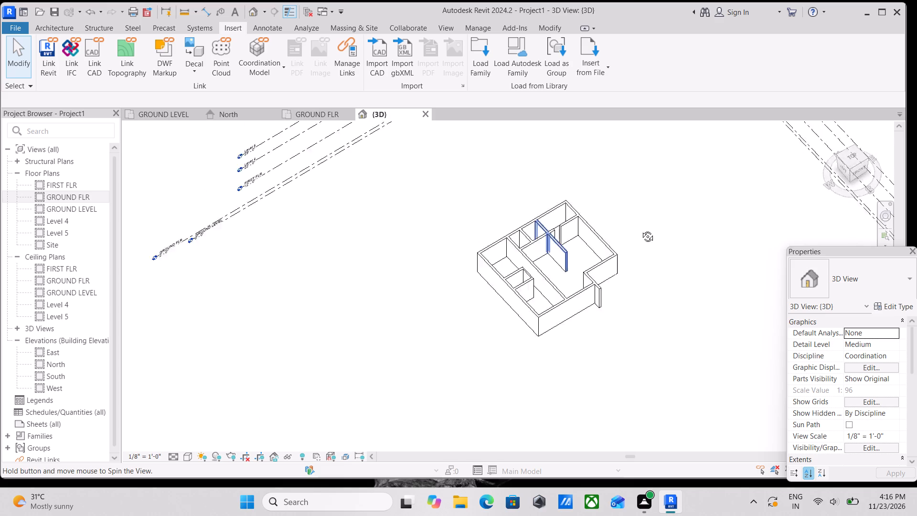
middle_click_drag(640, 229, 620, 242)
middle_click_drag(588, 263, 547, 277, "shift")
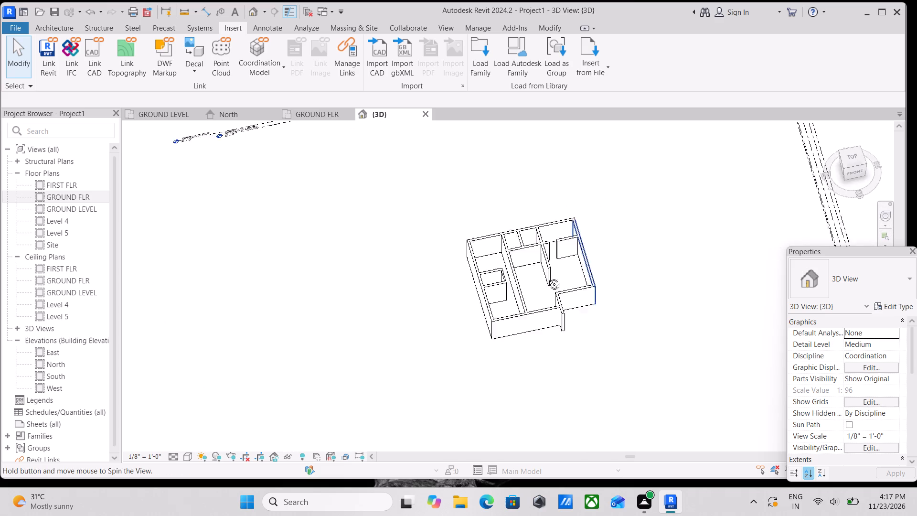
middle_click_drag(547, 277, 533, 282, "shift")
scroll(524, 281, "up", 4)
middle_click_drag(502, 298, 601, 166, "shift")
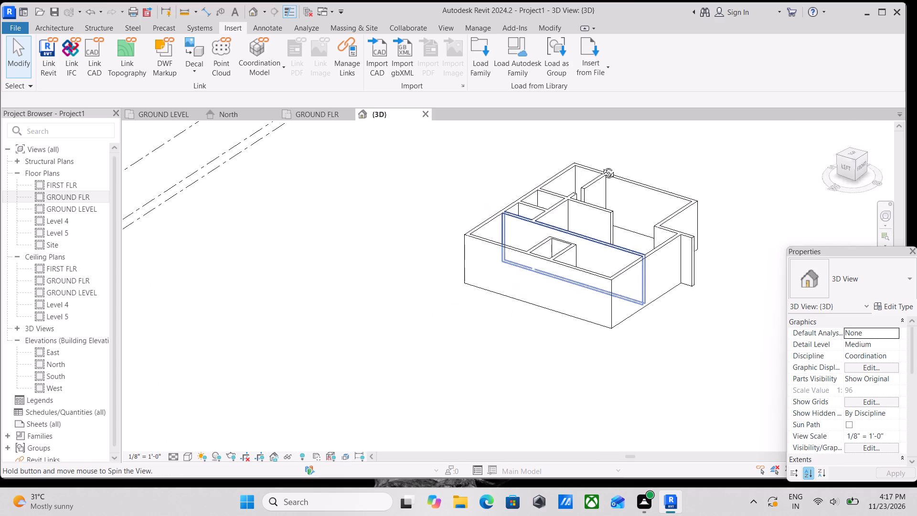
middle_click_drag(601, 166, 668, 211, "shift")
middle_click_drag(657, 214, 586, 291)
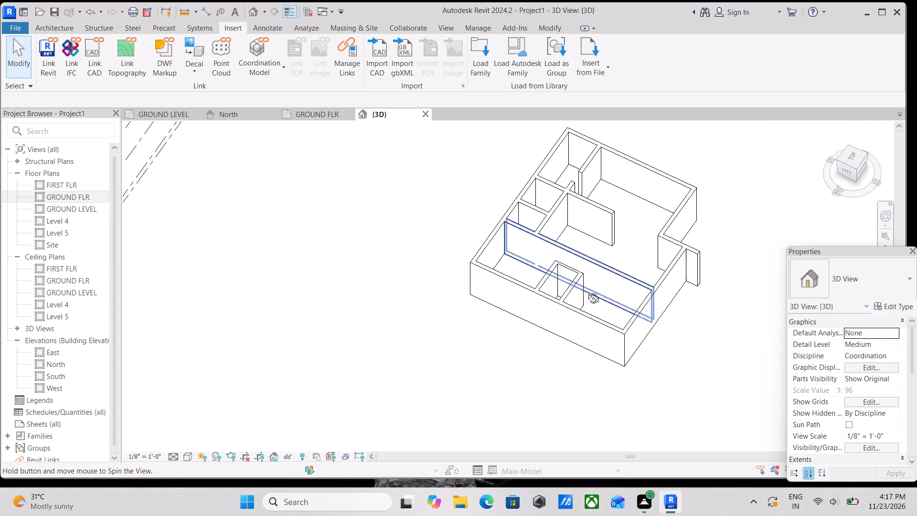
middle_click_drag(586, 291, 544, 317)
scroll(545, 263, "up", 4)
middle_click_drag(534, 279, 501, 333)
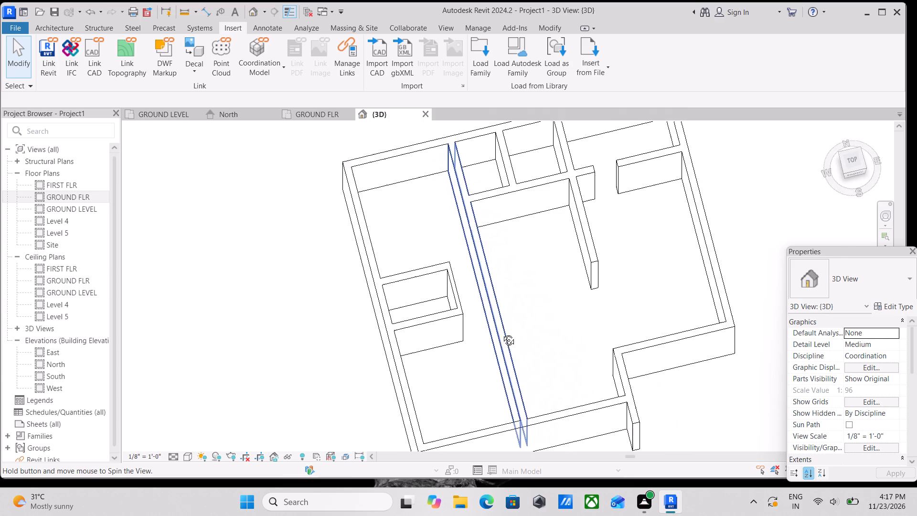
middle_click_drag(501, 333, 502, 346)
middle_click_drag(503, 342, 544, 267)
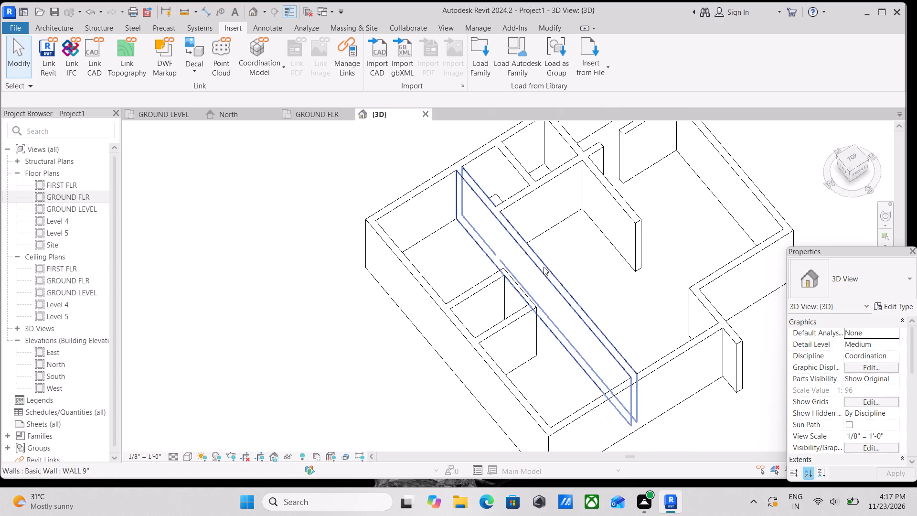
middle_click_drag(564, 278, 517, 267)
scroll(509, 271, "down", 1)
scroll(494, 276, "up", 1)
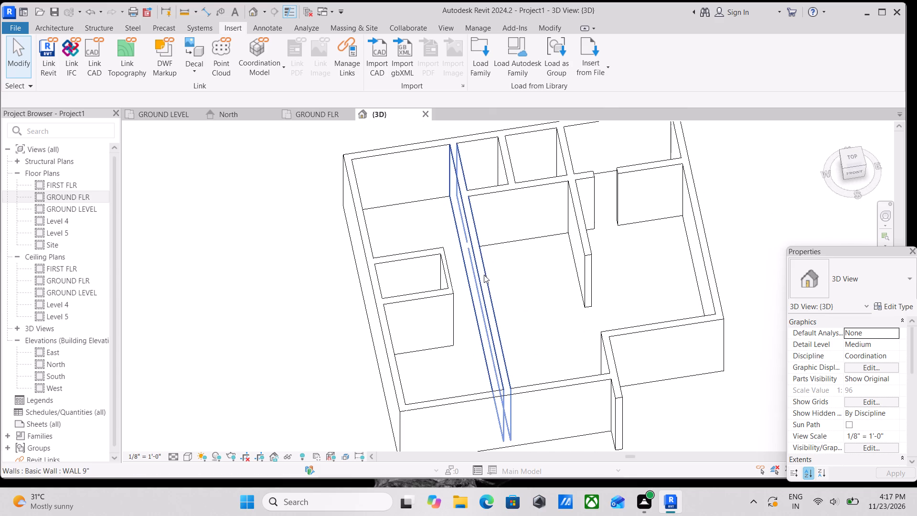
Edit the profile of the WALL 9" wall between the bedrooms and living area, drawing a 4'-0" vertical line just above its bottom edge.
left_click(486, 269)
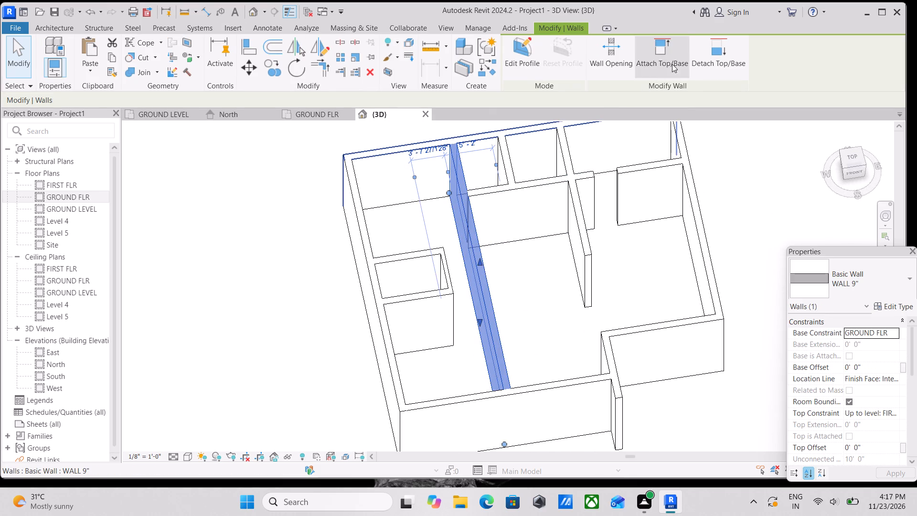
left_click(533, 59)
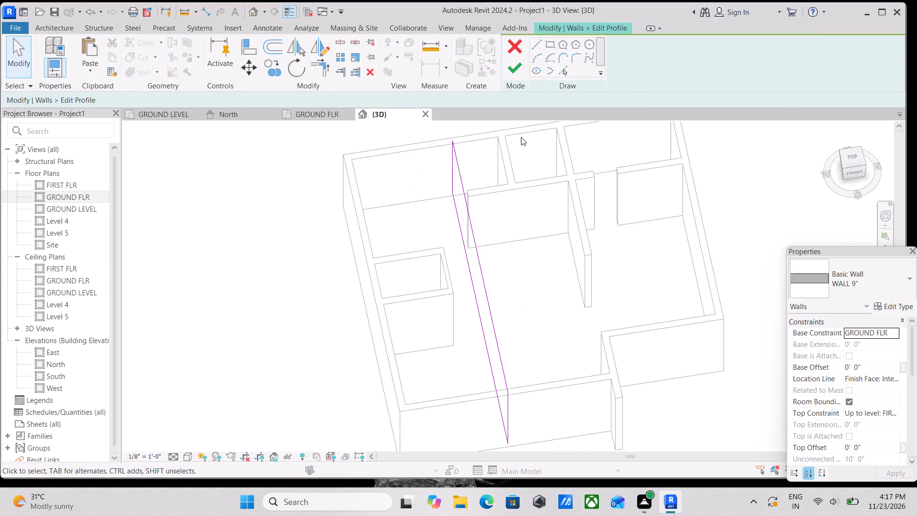
left_click(865, 164)
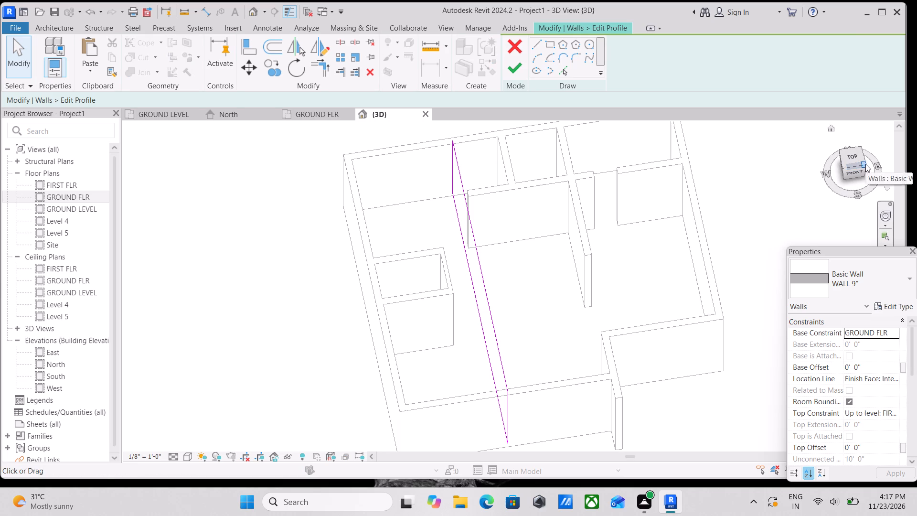
left_click(860, 166)
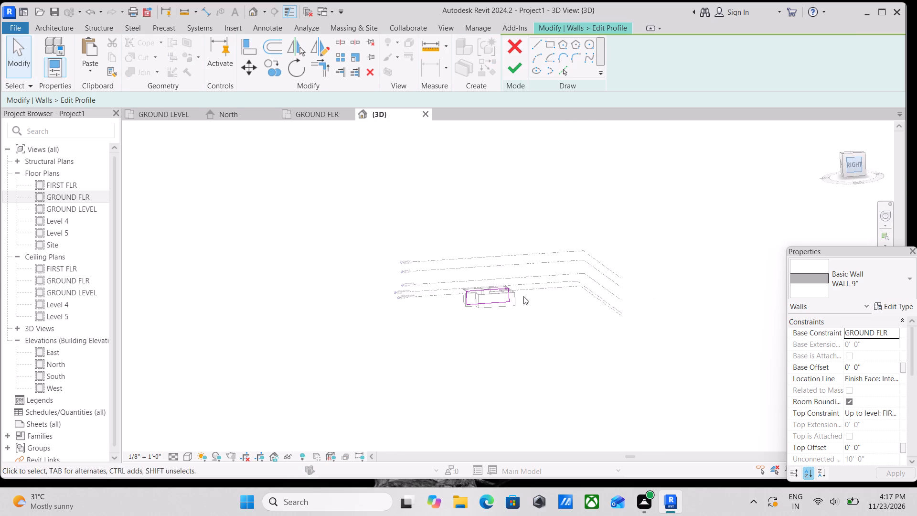
scroll(514, 295, "up", 2)
scroll(481, 288, "down", 1)
middle_click_drag(487, 280, 533, 372, "shift")
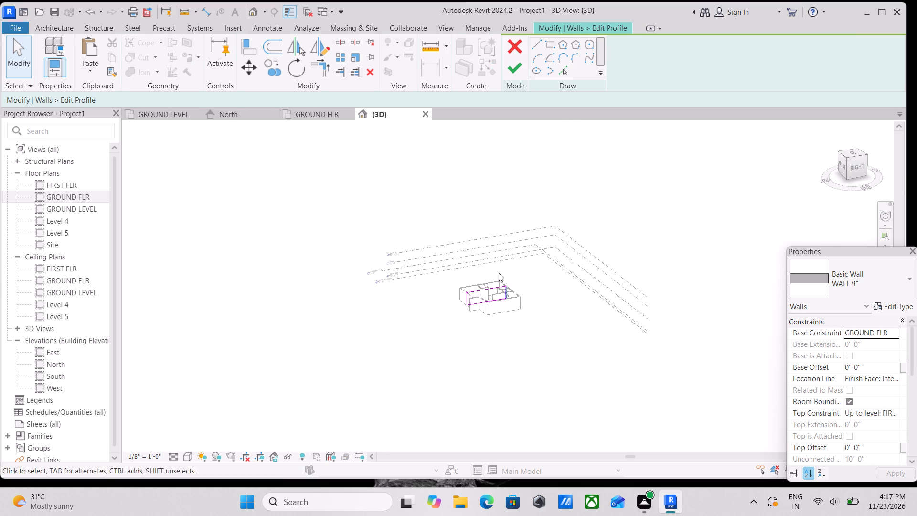
middle_click_drag(498, 273, 522, 322)
scroll(491, 291, "up", 15)
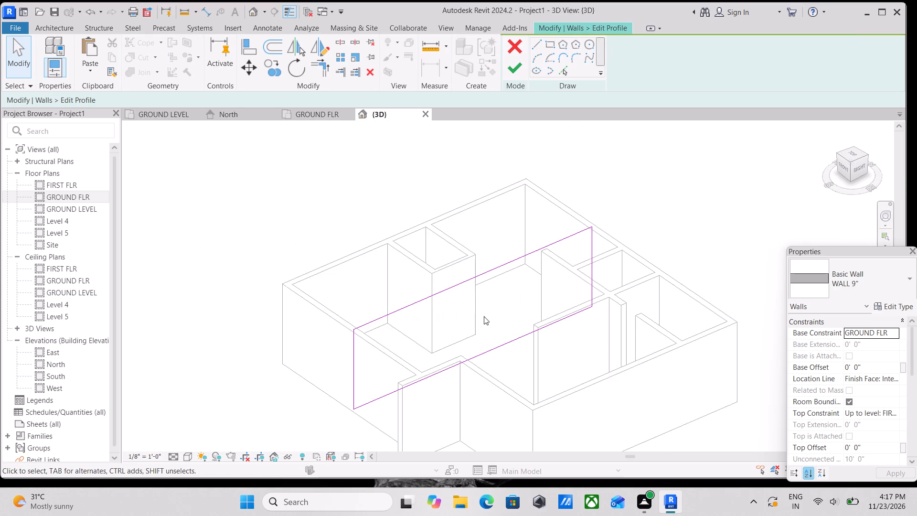
middle_click_drag(485, 316, 482, 336)
scroll(482, 336, "up", 3)
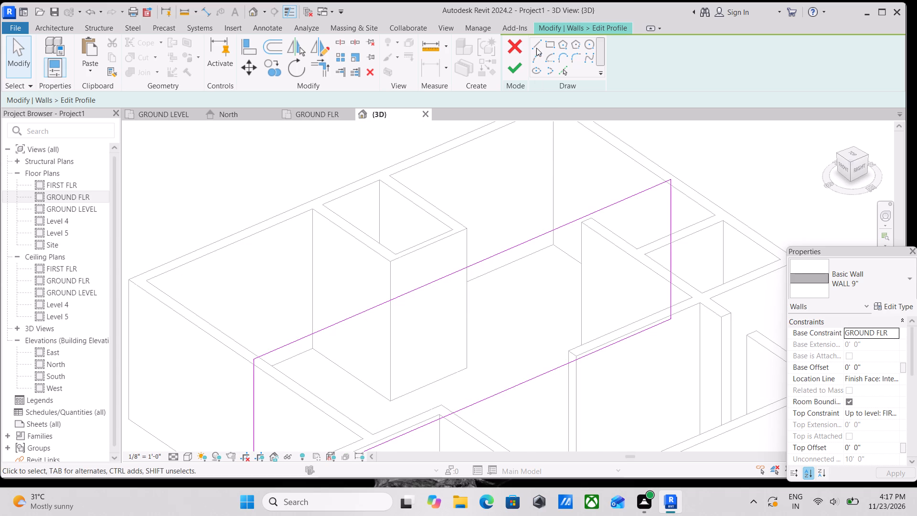
left_click(536, 45)
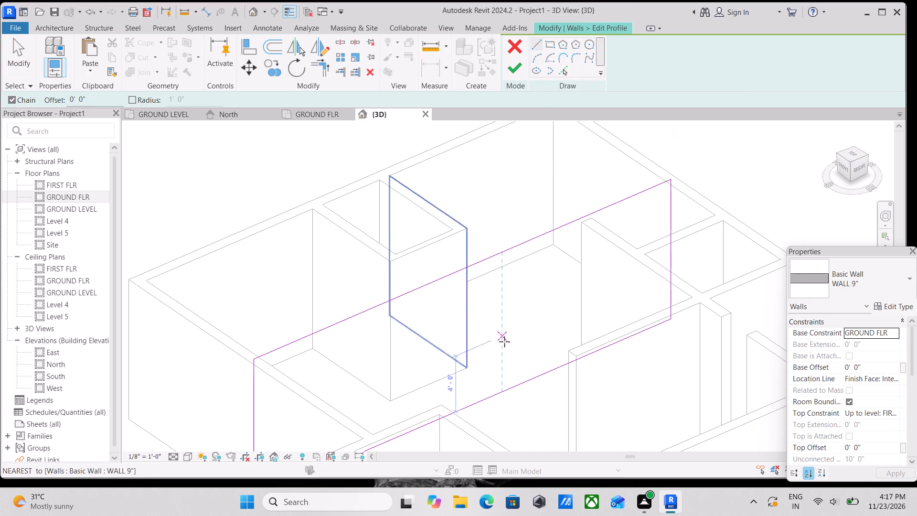
left_click(508, 369)
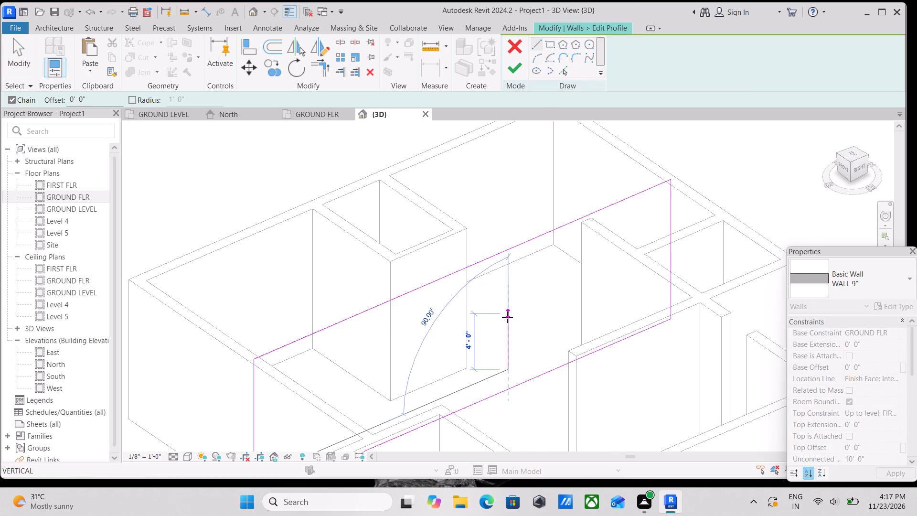
left_click(507, 317)
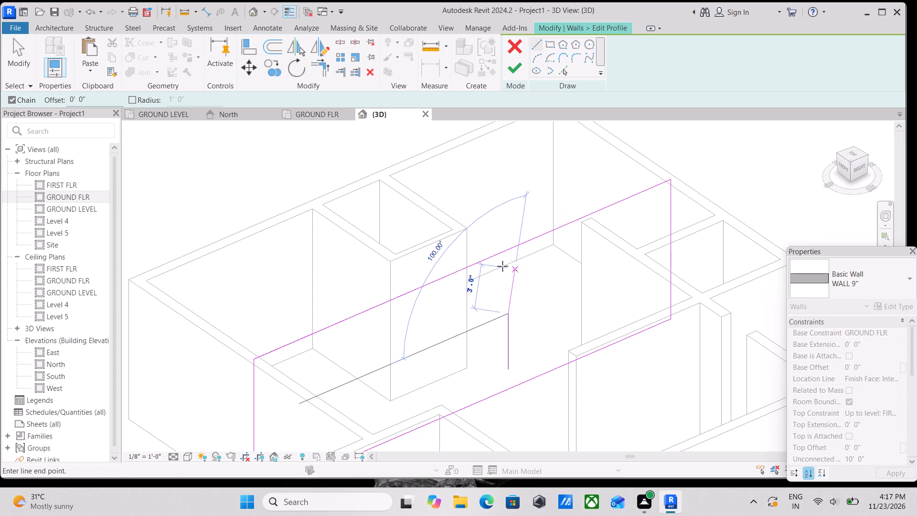
key("Escape")
key("Escape")
Stretch the vertical profile line downward toward the wall's bottom edge, to a length of about 5'-1".
left_click(510, 354)
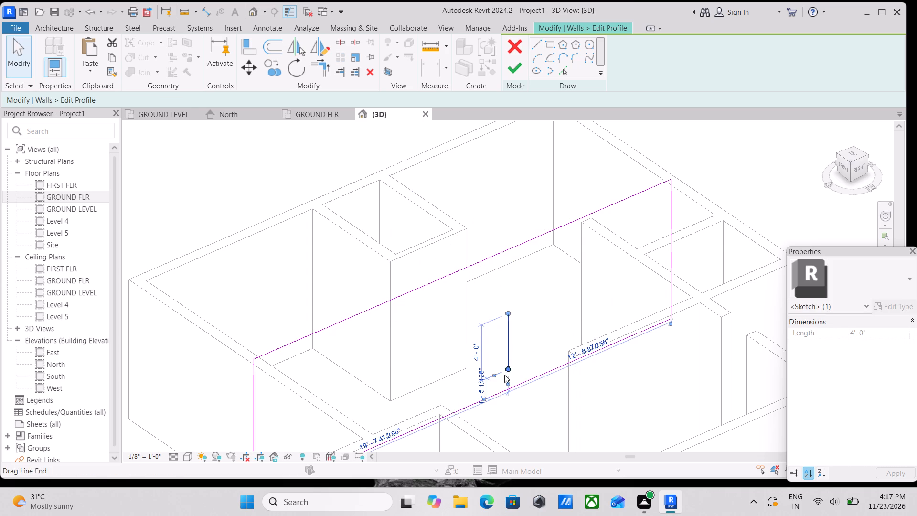
scroll(504, 378, "up", 11)
left_click_drag(506, 347, 506, 420)
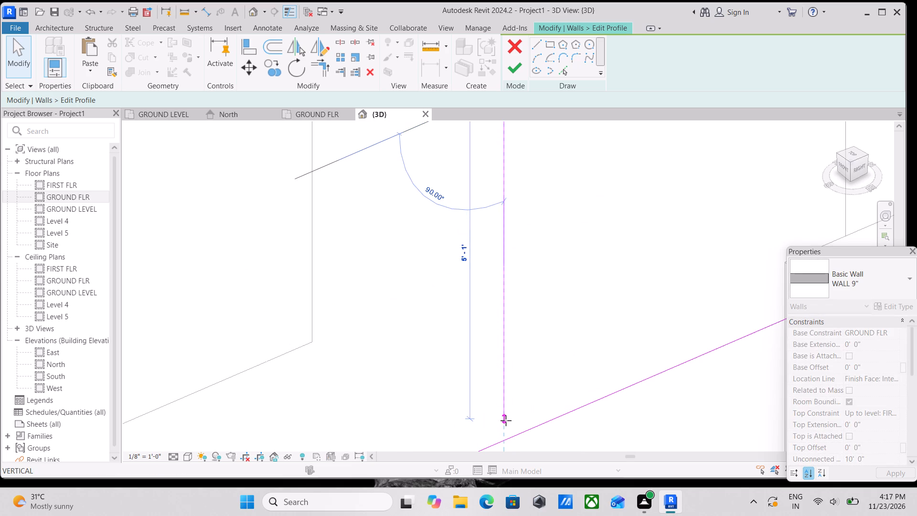
left_click_drag(506, 420, 510, 420)
key("Escape")
scroll(535, 307, "down", 5)
key("Escape")
scroll(547, 287, "down", 3)
middle_click_drag(547, 287, 533, 316)
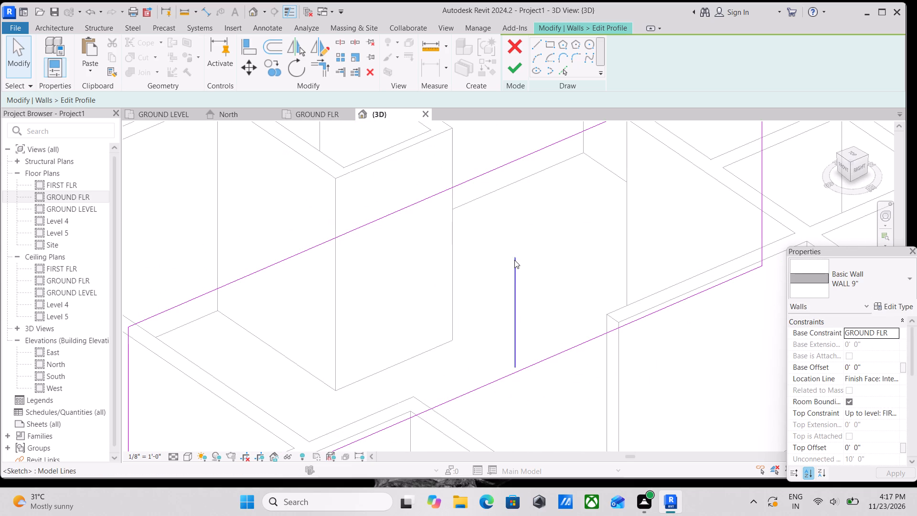
Stretch the lower end of the vertical profile line closer to the wall's bottom edge, to a length of 5'-4".
scroll(514, 260, "up", 4)
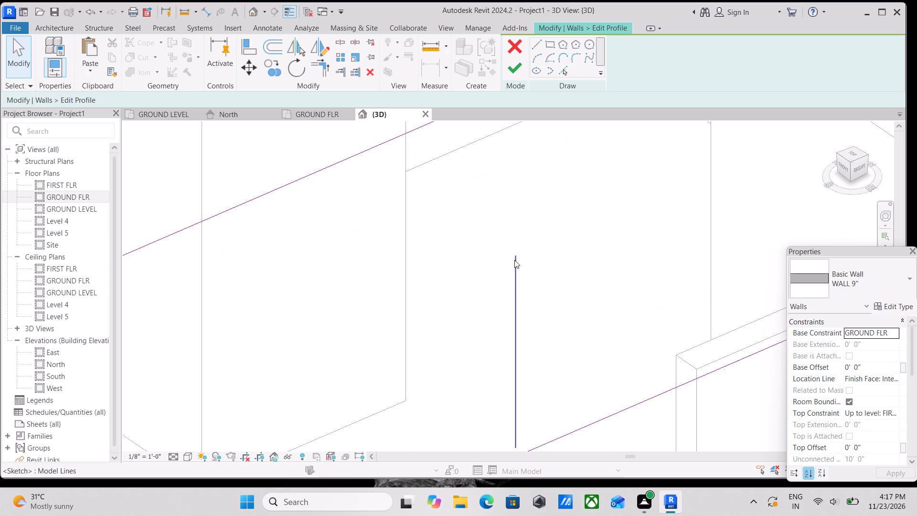
scroll(514, 260, "down", 8)
scroll(553, 232, "down", 3)
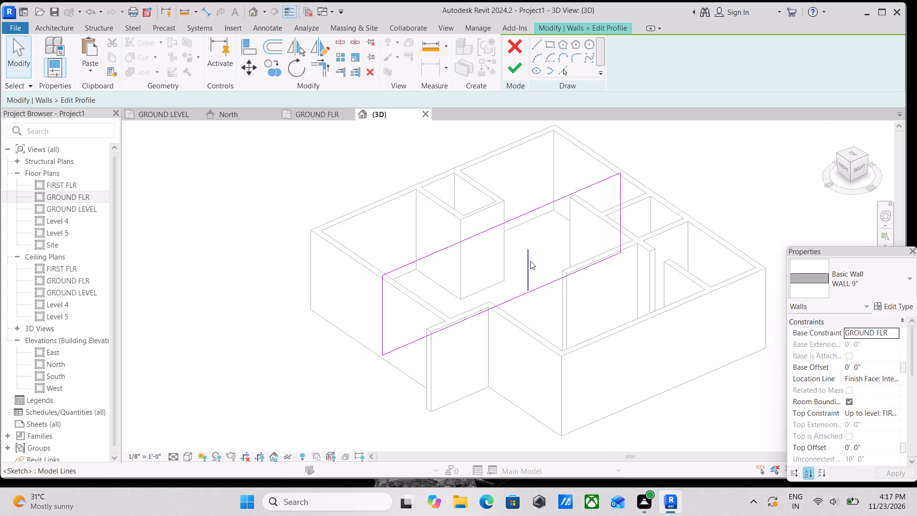
scroll(530, 261, "up", 6)
scroll(522, 312, "up", 4)
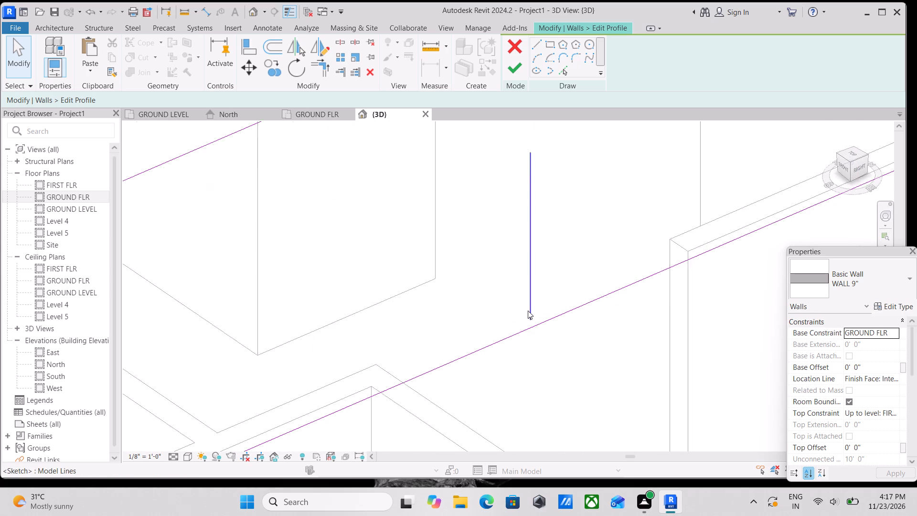
scroll(528, 311, "up", 4)
left_click(537, 299)
scroll(537, 322, "up", 2)
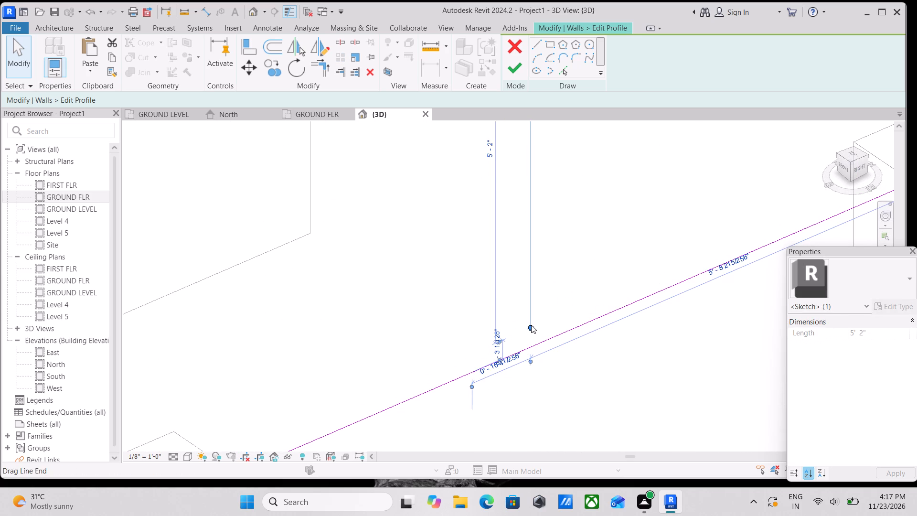
left_click_drag(533, 327, 531, 338)
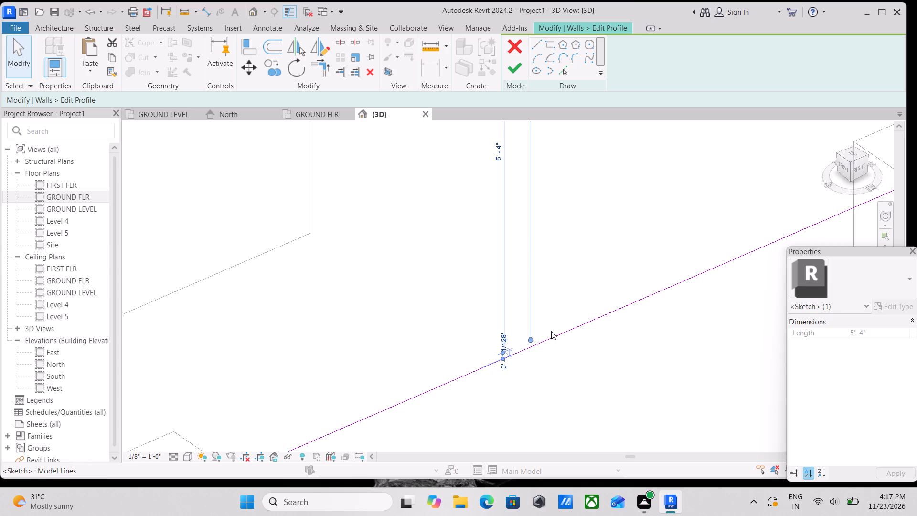
key("Escape")
Create a parallel copy of the vertical profile line at a 3'-0" offset, on the side toward the toilets.
scroll(565, 283, "down", 3)
middle_click_drag(565, 283, 555, 336)
scroll(560, 259, "down", 3)
middle_click_drag(560, 259, 546, 337)
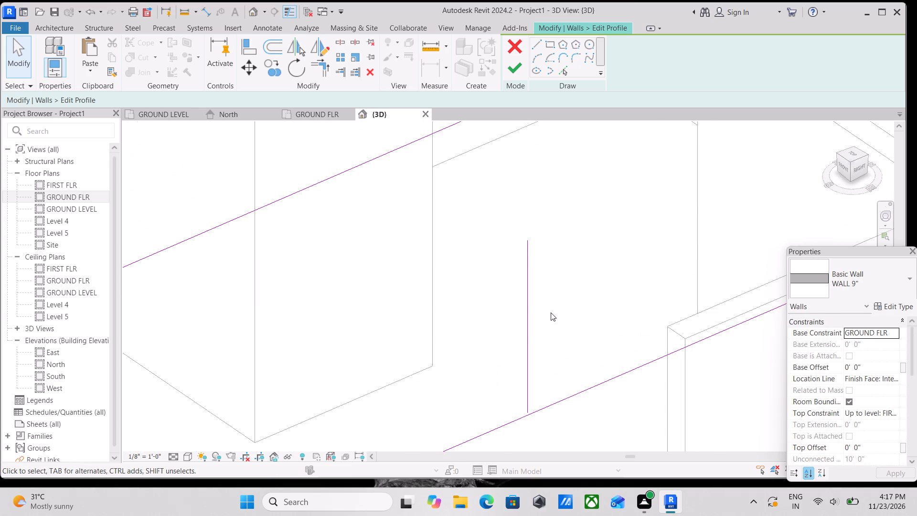
scroll(551, 312, "down", 4)
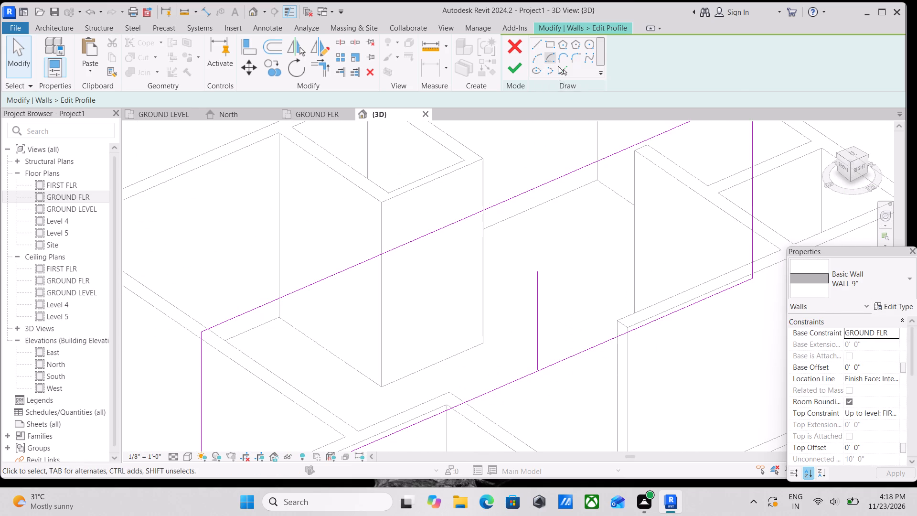
left_click(560, 68)
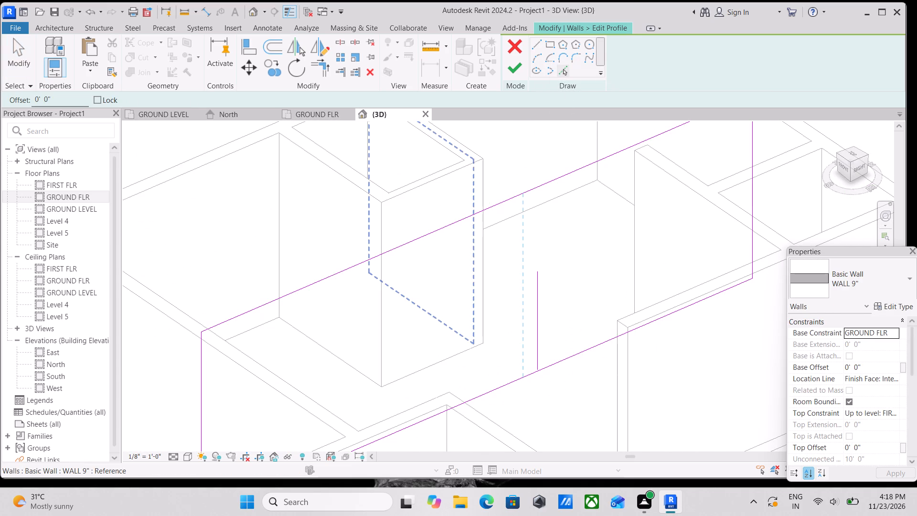
left_click_drag(70, 96, 14, 96)
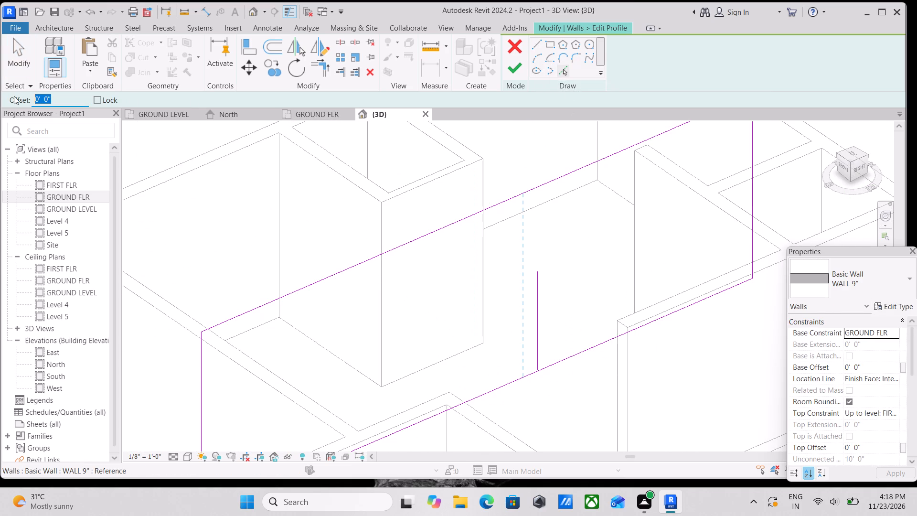
type("3'")
key("Return")
left_click(542, 314)
key("Escape")
key("Escape")
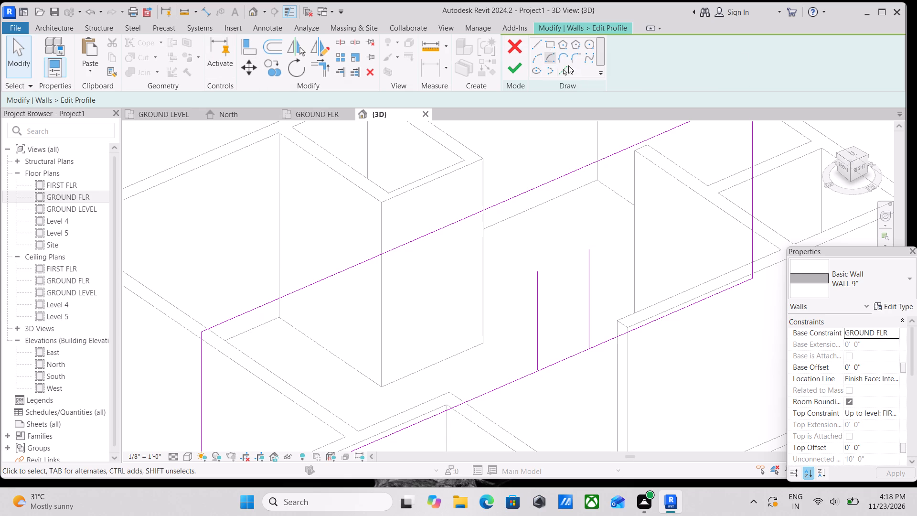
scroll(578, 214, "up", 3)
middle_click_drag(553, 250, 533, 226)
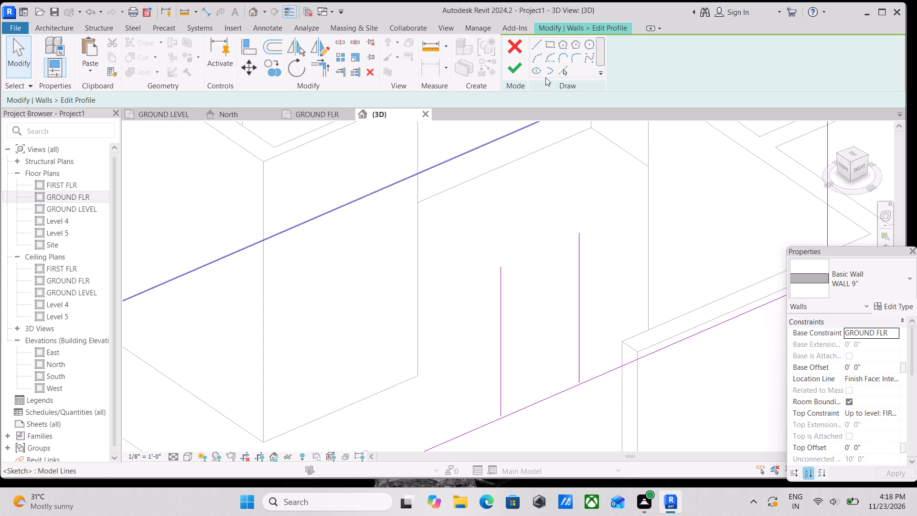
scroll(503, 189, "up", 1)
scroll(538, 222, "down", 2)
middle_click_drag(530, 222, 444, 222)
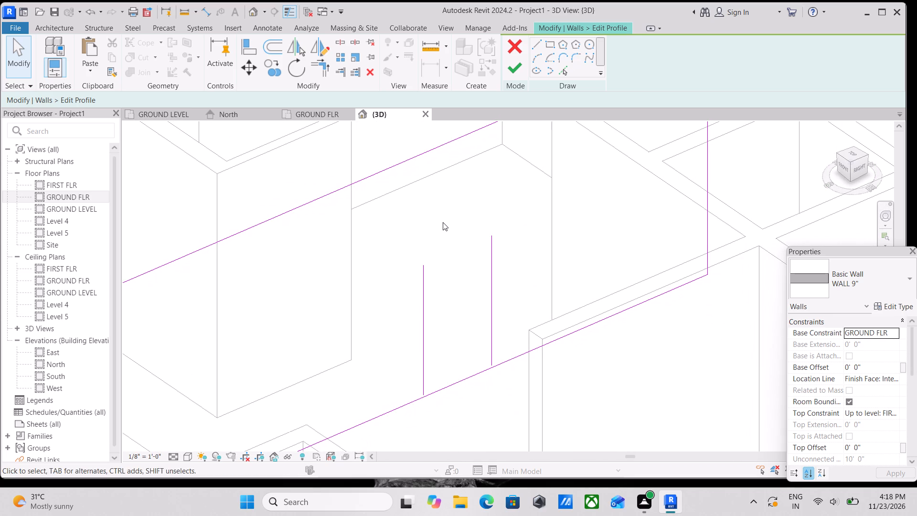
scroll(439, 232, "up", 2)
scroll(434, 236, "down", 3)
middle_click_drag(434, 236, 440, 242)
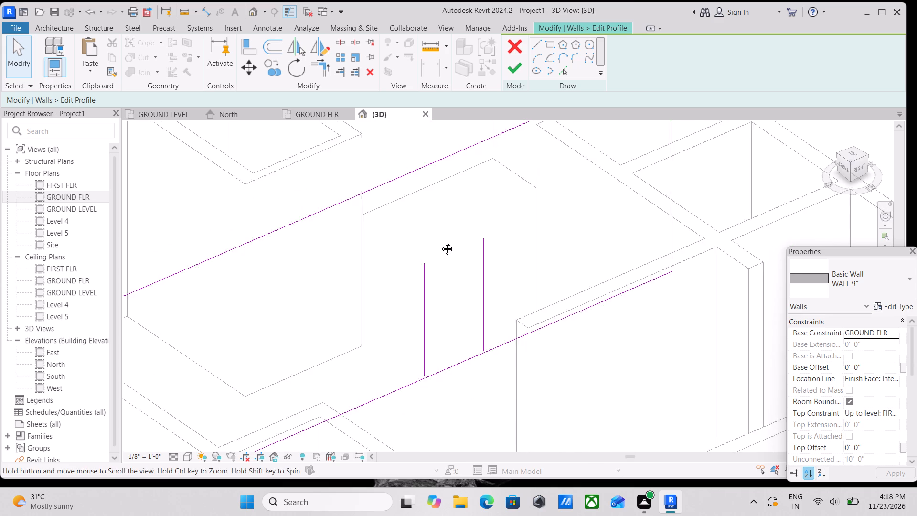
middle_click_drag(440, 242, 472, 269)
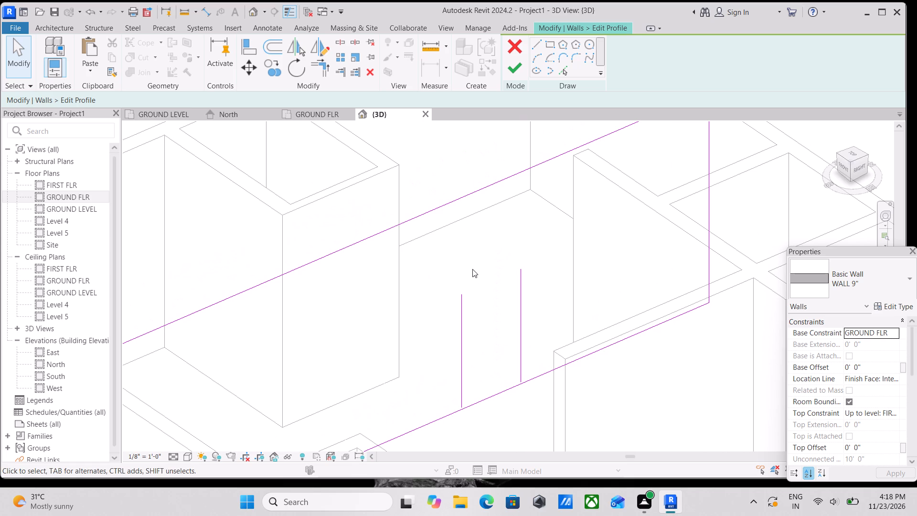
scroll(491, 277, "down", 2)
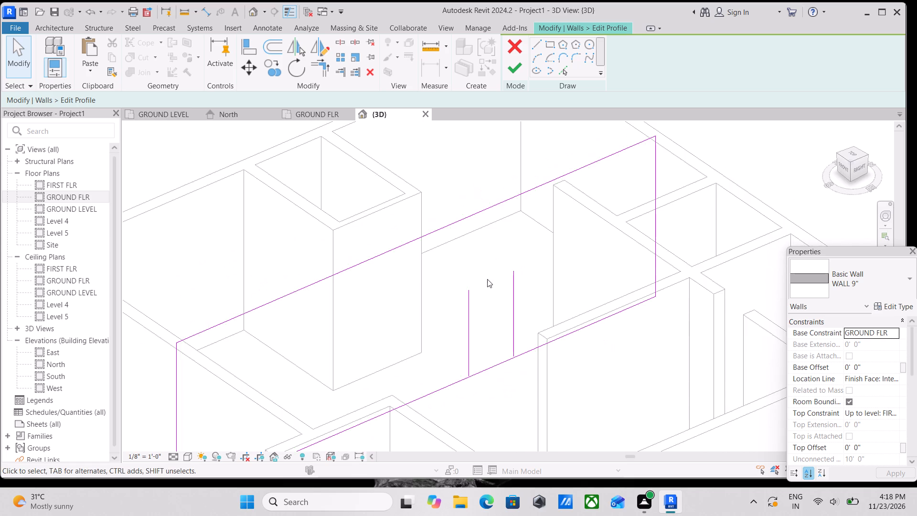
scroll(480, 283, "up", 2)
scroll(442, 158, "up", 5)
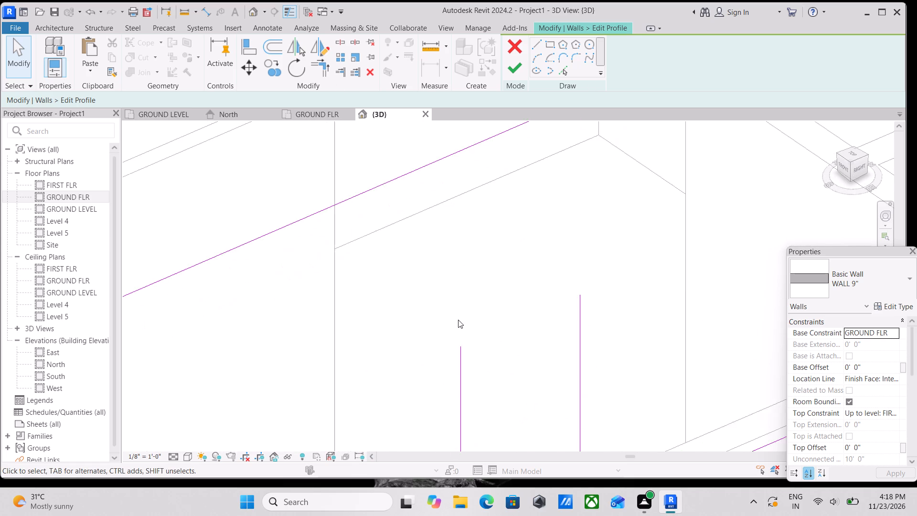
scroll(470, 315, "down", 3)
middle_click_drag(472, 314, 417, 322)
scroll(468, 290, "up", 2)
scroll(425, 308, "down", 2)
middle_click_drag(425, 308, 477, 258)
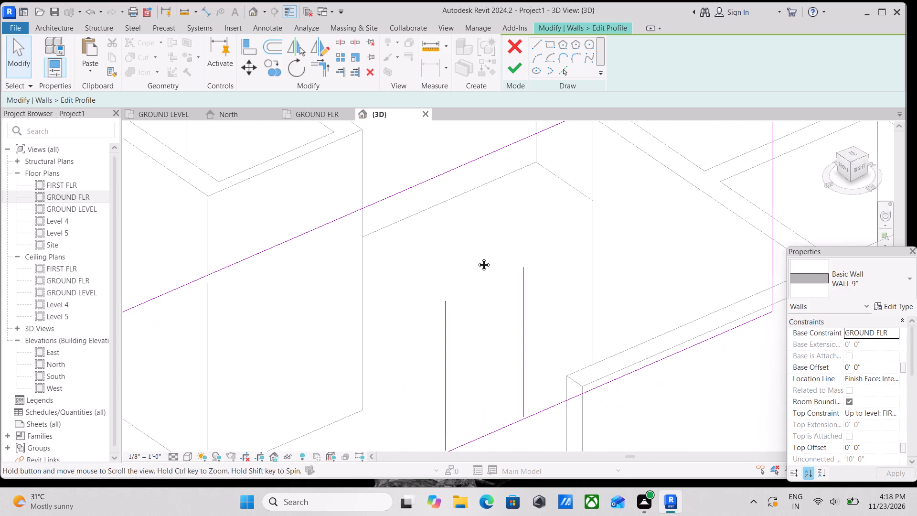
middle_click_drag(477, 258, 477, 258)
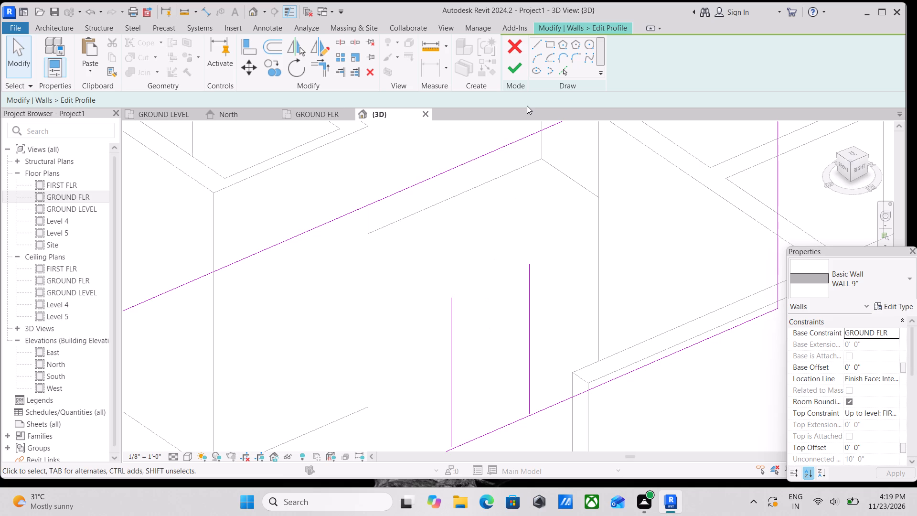
Draw a partial ellipse joining the tops of the two vertical profile lines, rising about 1'-5" as an arch.
scroll(568, 120, "up", 2)
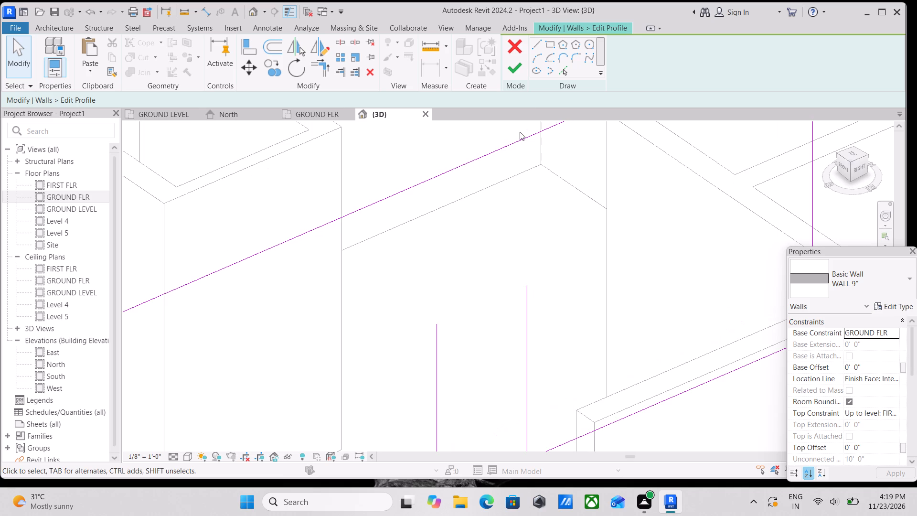
left_click(546, 68)
left_click(437, 322)
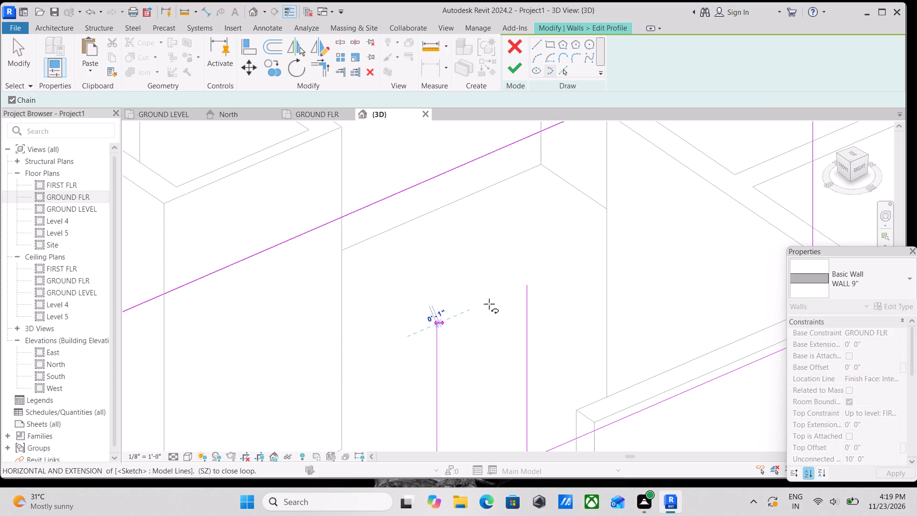
left_click(528, 287)
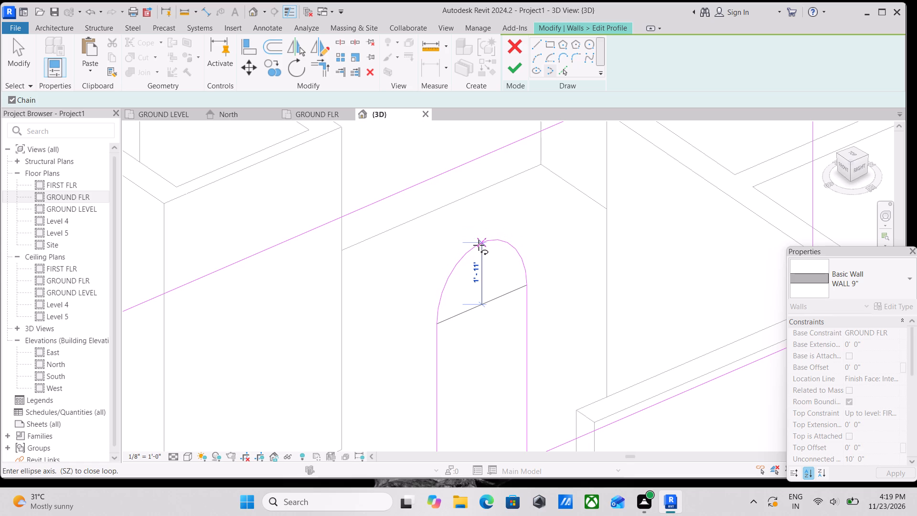
scroll(479, 245, "down", 1)
middle_click_drag(479, 245, 437, 240, "shift")
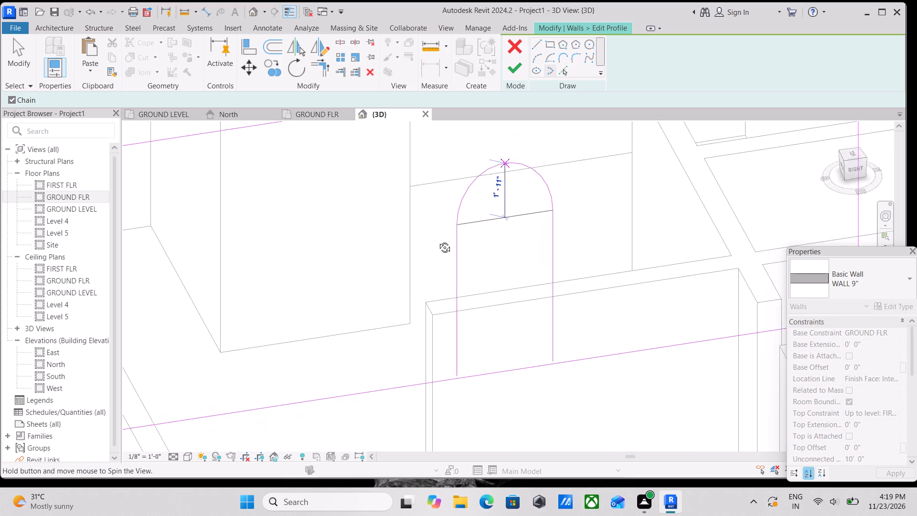
middle_click_drag(437, 240, 409, 218, "shift")
scroll(550, 174, "up", 2)
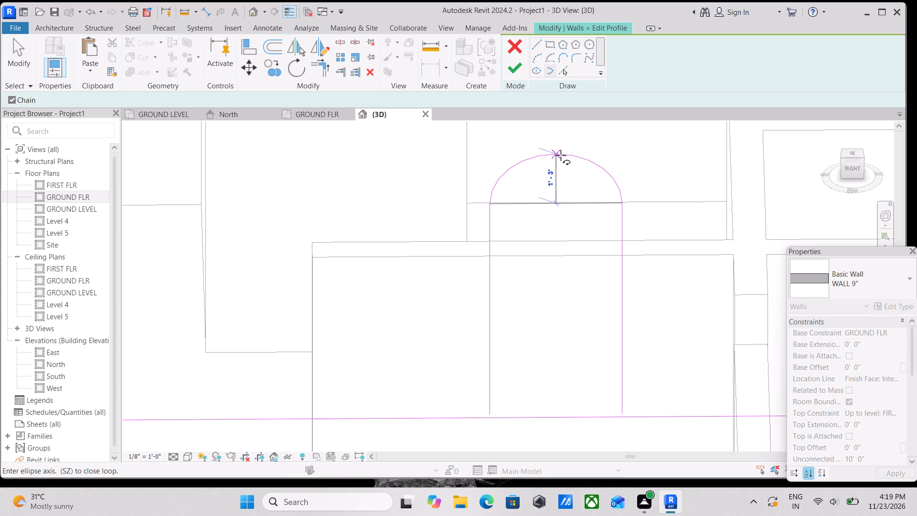
scroll(560, 156, "up", 2)
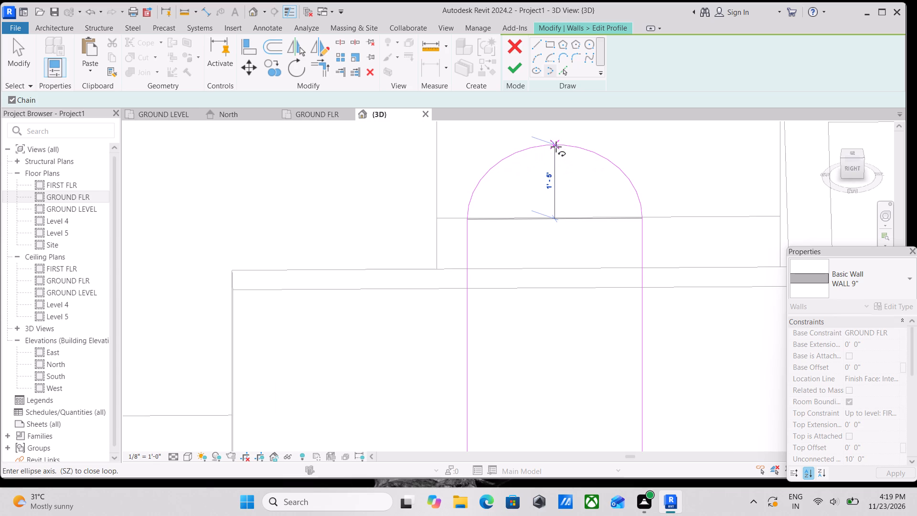
left_click(556, 146)
key("Escape")
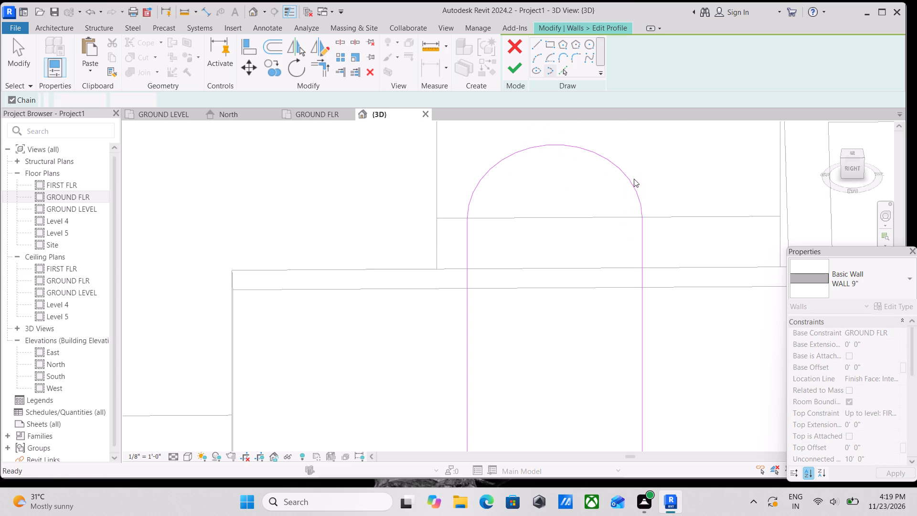
Draw a straight line joining the lower ends of the two vertical profile lines to close the arched loop.
scroll(627, 214, "down", 3)
scroll(582, 245, "down", 2)
middle_click_drag(582, 245, 594, 220)
scroll(547, 351, "up", 3)
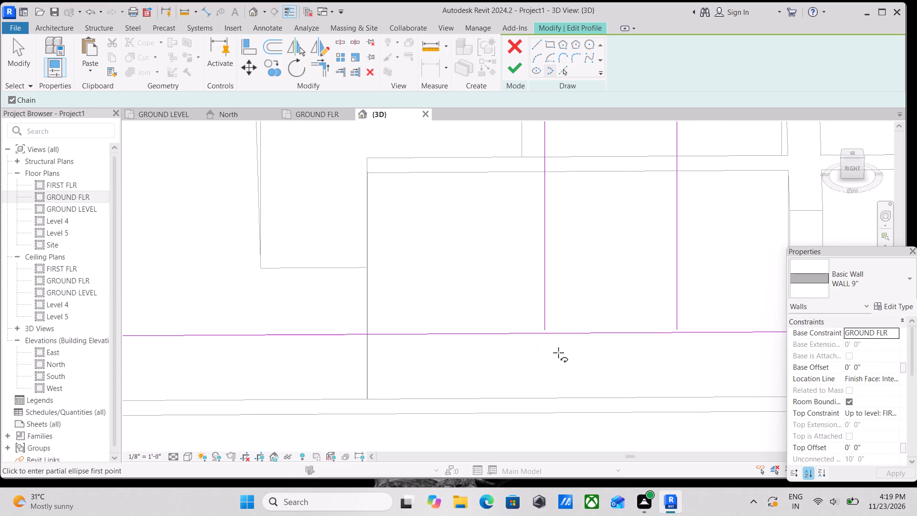
scroll(548, 329, "up", 3)
left_click(541, 329)
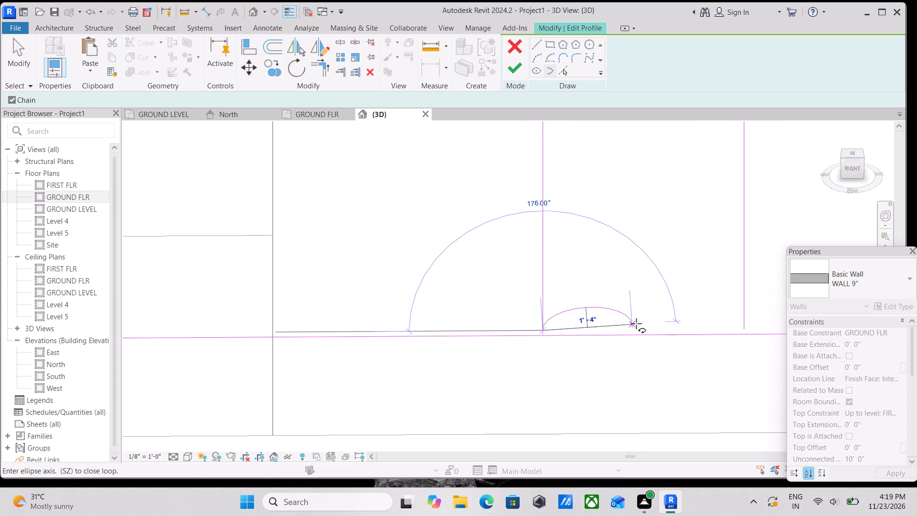
key("Escape")
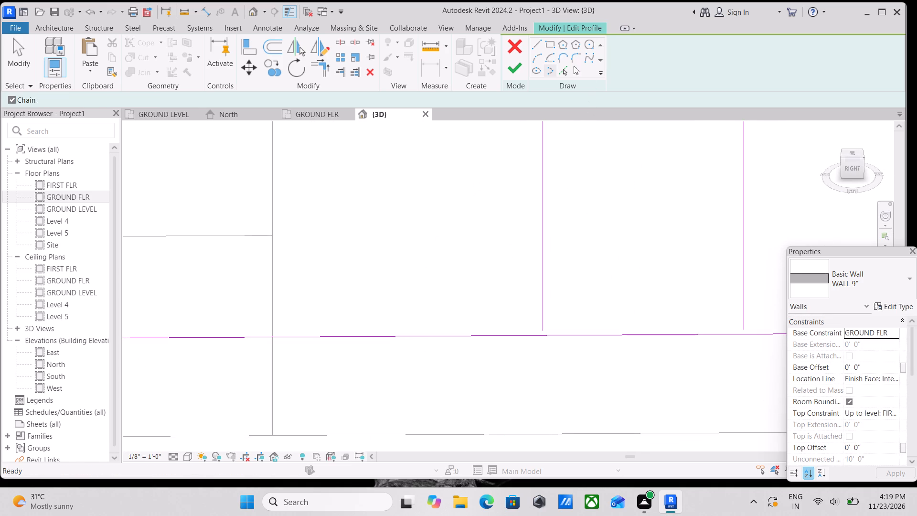
left_click(531, 43)
left_click(545, 331)
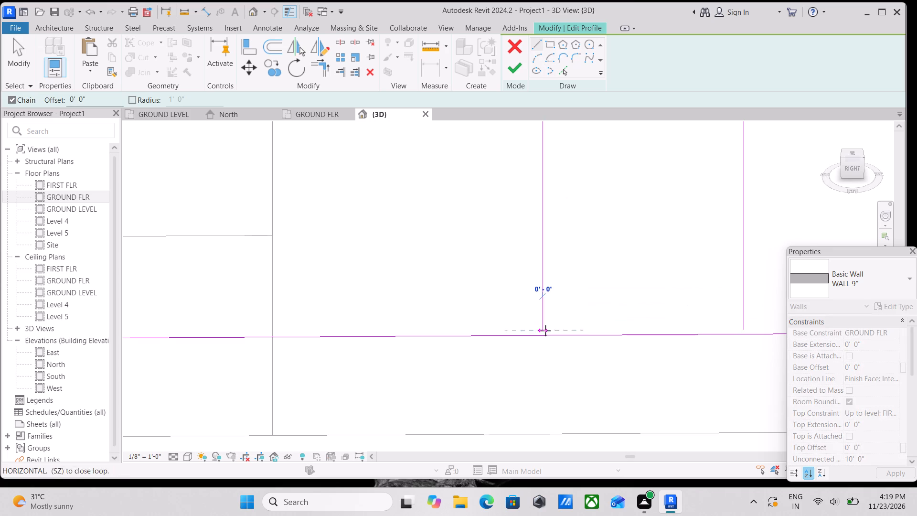
middle_click_drag(664, 327, 565, 321)
left_click(646, 326)
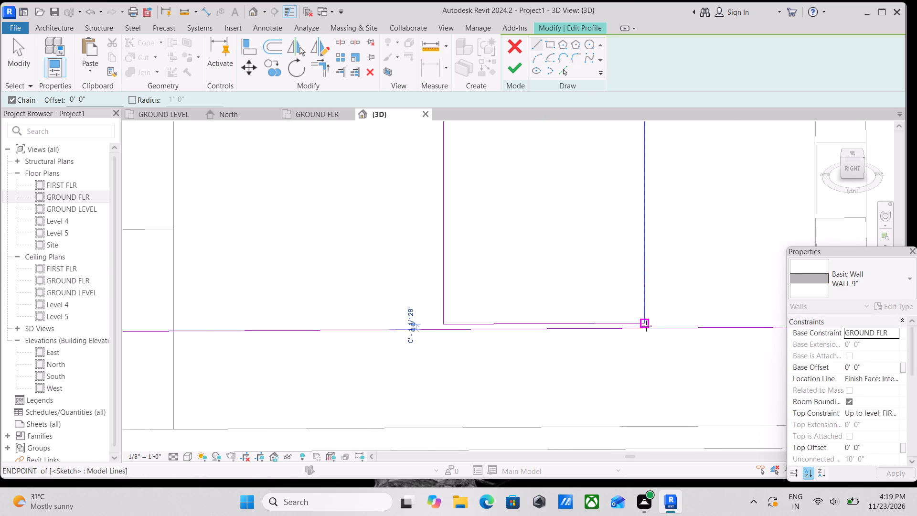
key("Escape")
key("Escape")
Finish the wall's profile edit to cut the arched opening, and deselect the wall.
scroll(522, 244, "down", 7)
middle_click_drag(522, 244, 568, 344)
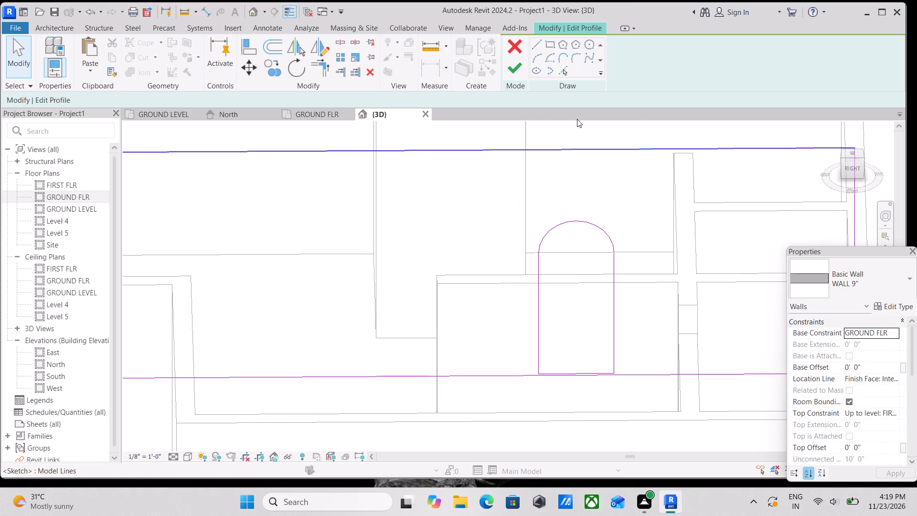
left_click(506, 64)
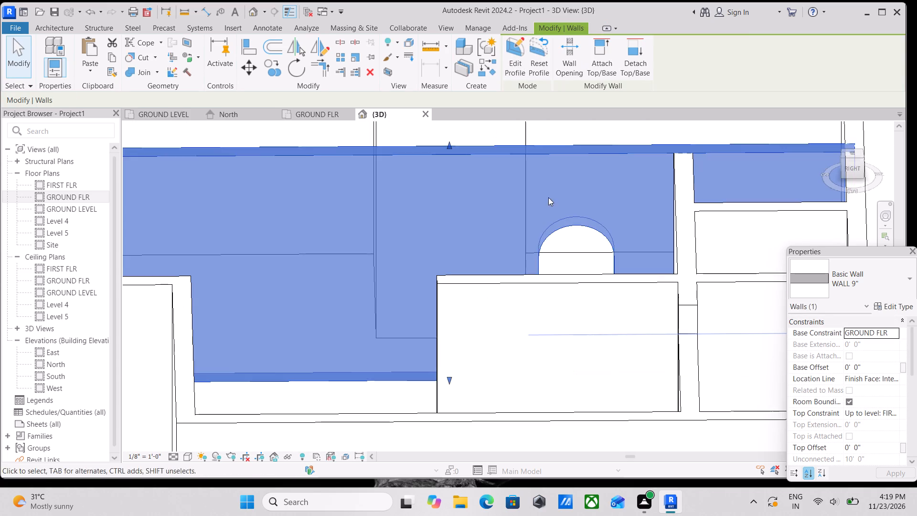
scroll(576, 301, "down", 3)
key("Escape")
Orbit the 3D model and examine the arched opening in the bedroom-living wall, especially at its base.
scroll(520, 298, "down", 3)
scroll(559, 300, "down", 1)
middle_click_drag(559, 300, 590, 353, "shift")
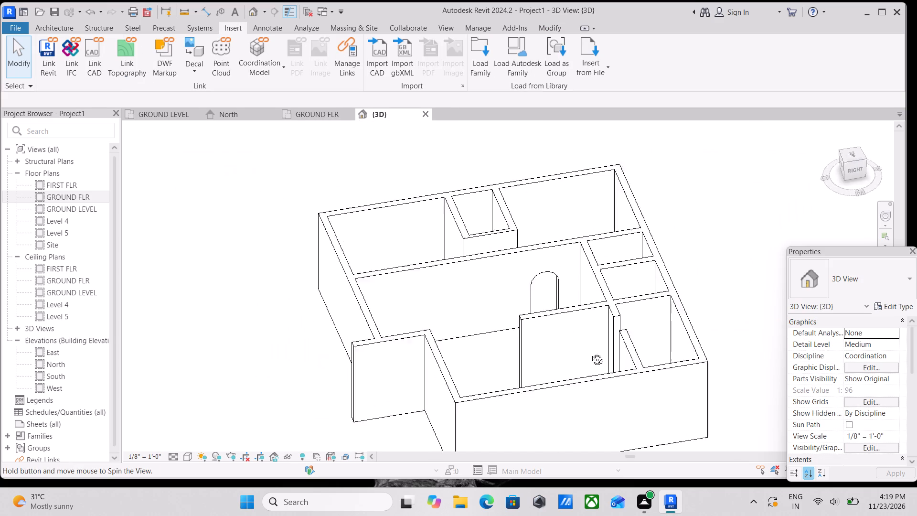
middle_click_drag(590, 353, 679, 437, "shift")
middle_click_drag(606, 377, 541, 313, "shift")
scroll(528, 302, "up", 3)
scroll(552, 334, "up", 3)
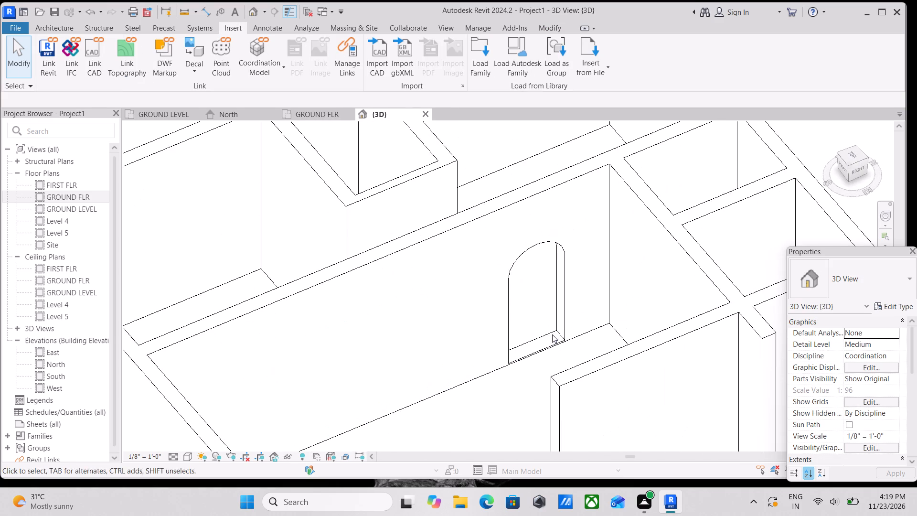
Orbit around the 3D model and examine the arched opening's base and the ground floor walls from several sides and above.
middle_click_drag(552, 334, 559, 301, "shift")
scroll(546, 376, "up", 7)
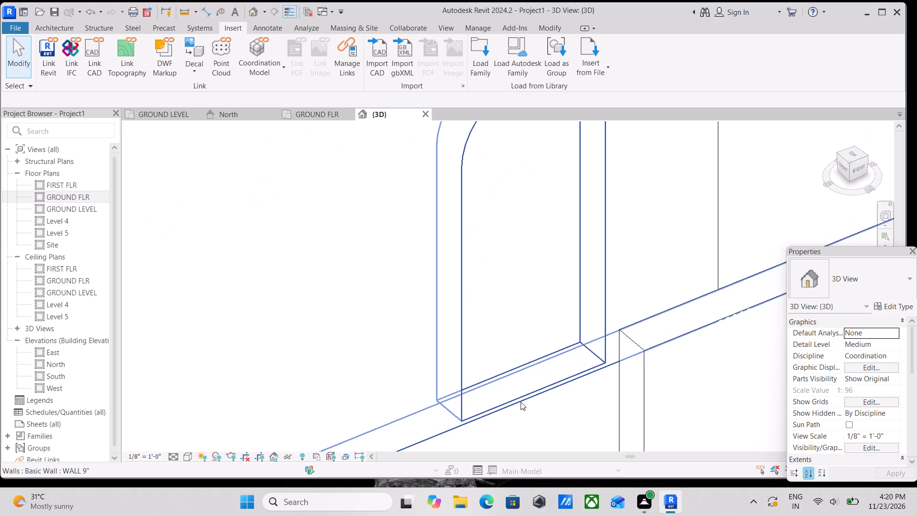
scroll(519, 309, "down", 11)
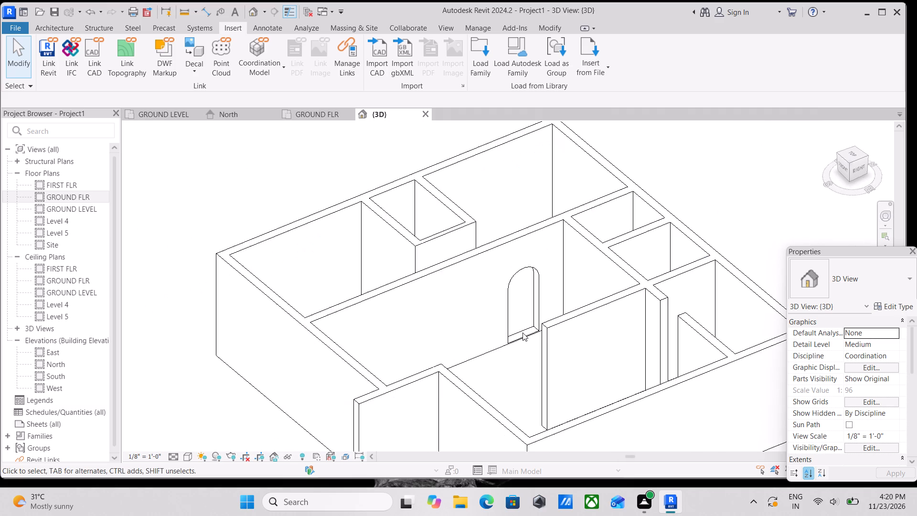
scroll(522, 327, "down", 2)
middle_click_drag(522, 327, 663, 362, "shift")
scroll(663, 362, "down", 1, "shift")
middle_click_drag(633, 366, 643, 319, "shift")
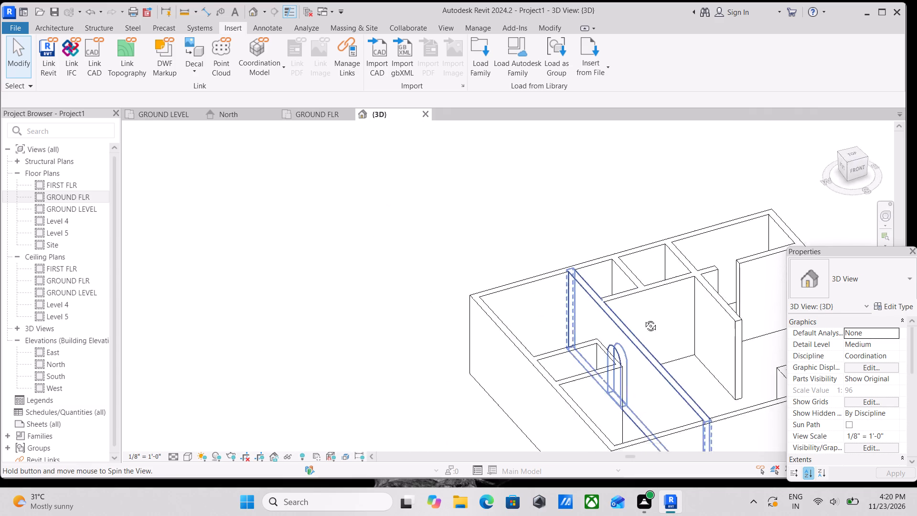
middle_click_drag(643, 319, 524, 344, "shift")
middle_click_drag(482, 319, 473, 346, "shift")
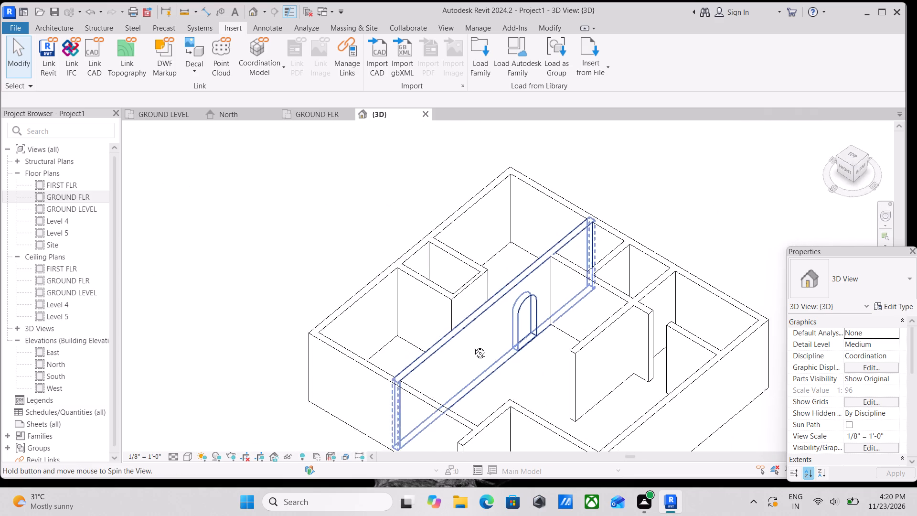
middle_click_drag(473, 346, 410, 312, "shift")
scroll(519, 266, "up", 2)
middle_click_drag(519, 266, 547, 247, "shift")
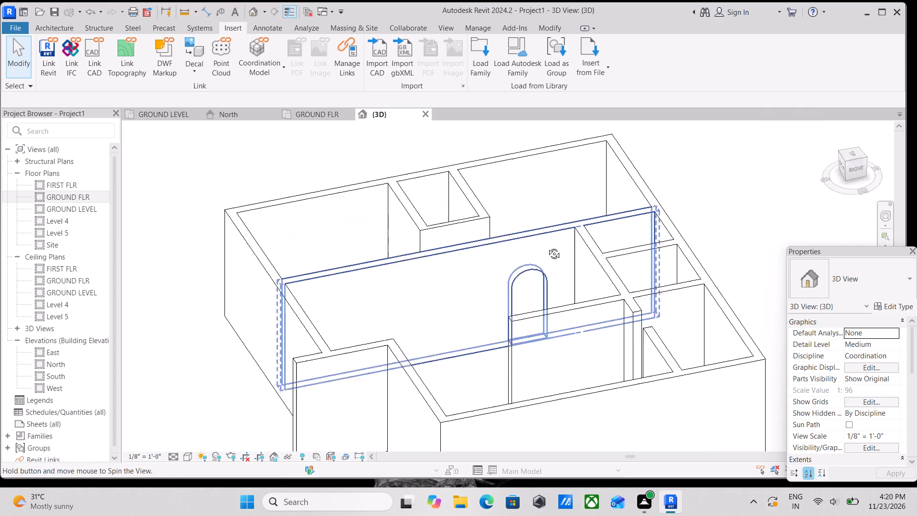
middle_click_drag(547, 247, 632, 310, "shift")
middle_click_drag(576, 326, 564, 340, "shift")
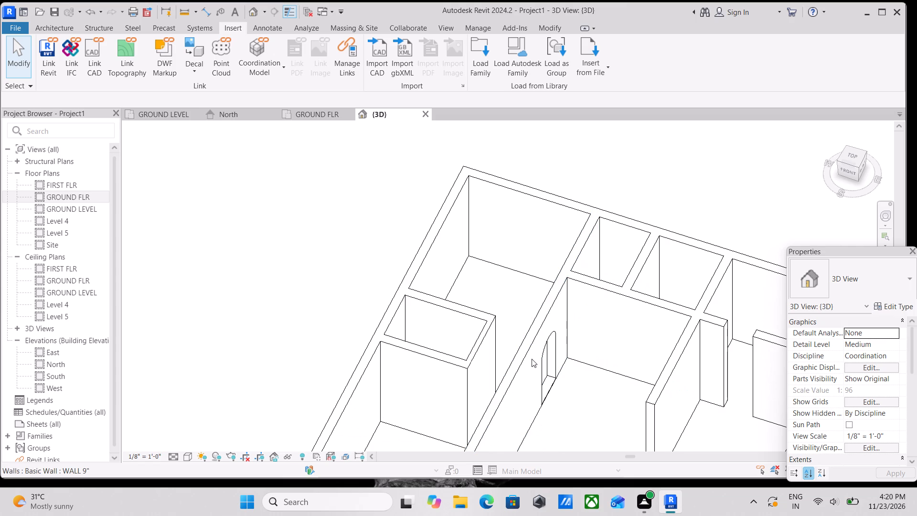
middle_click_drag(532, 359, 695, 374)
middle_click_drag(618, 325, 352, 293)
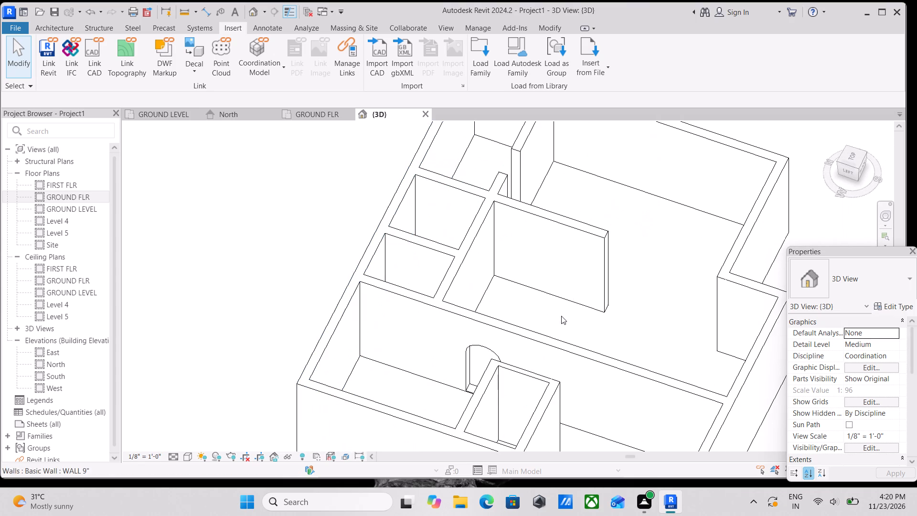
middle_click_drag(561, 316, 519, 362, "shift")
scroll(561, 316, "down", 1, "shift")
middle_click_drag(589, 322, 546, 334, "shift")
middle_click_drag(540, 338, 512, 360, "shift")
middle_click_drag(471, 350, 467, 344)
scroll(467, 344, "down", 1)
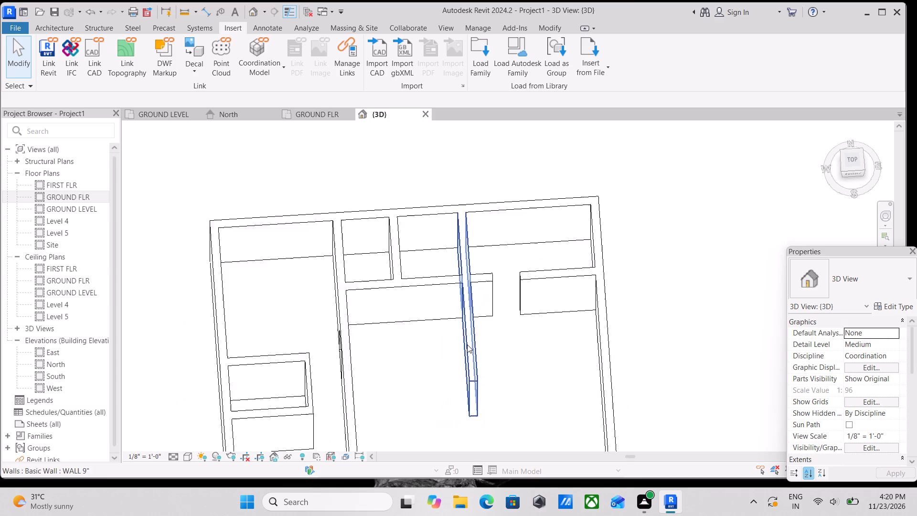
scroll(467, 344, "down", 1)
middle_click_drag(405, 352, 480, 304)
scroll(480, 304, "down", 1, "shift")
middle_click_drag(480, 304, 482, 329, "shift")
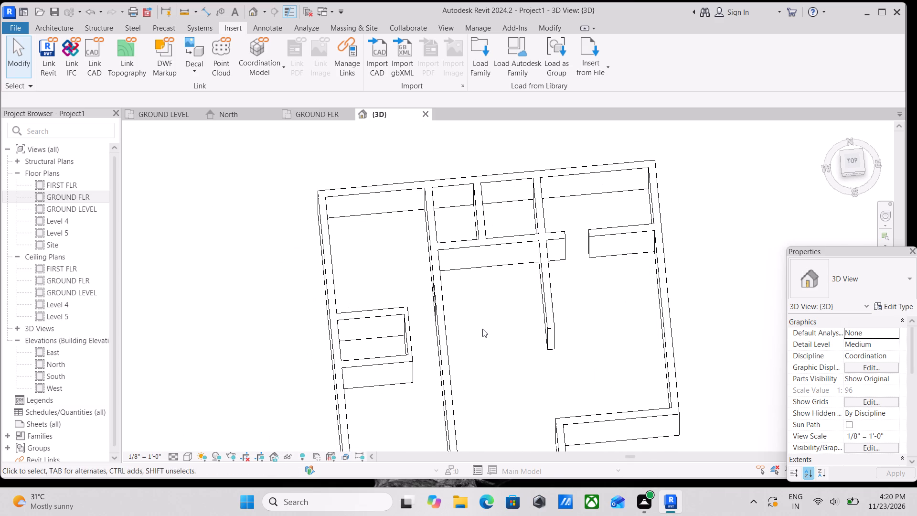
Open the GROUND FLR plan and examine the staircase drawn on the plan image beside the arched opening.
left_click(305, 111)
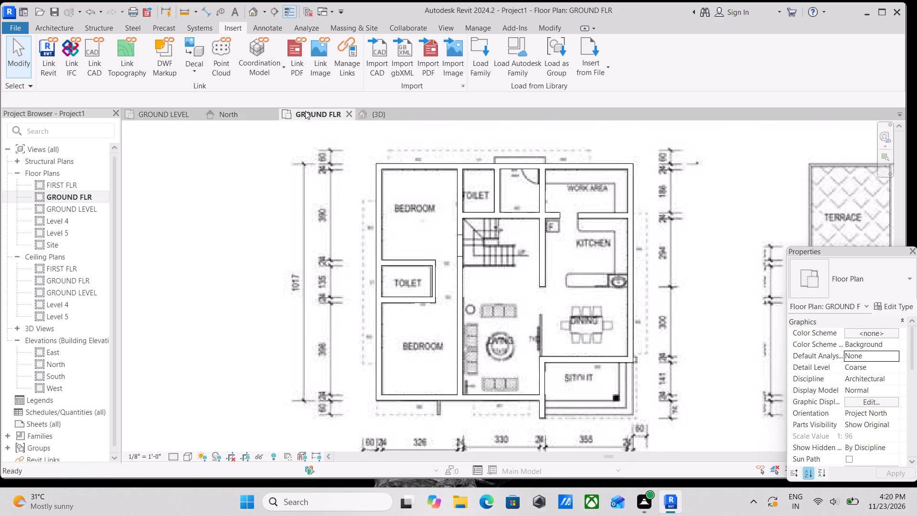
scroll(515, 258, "up", 4)
scroll(424, 246, "up", 2)
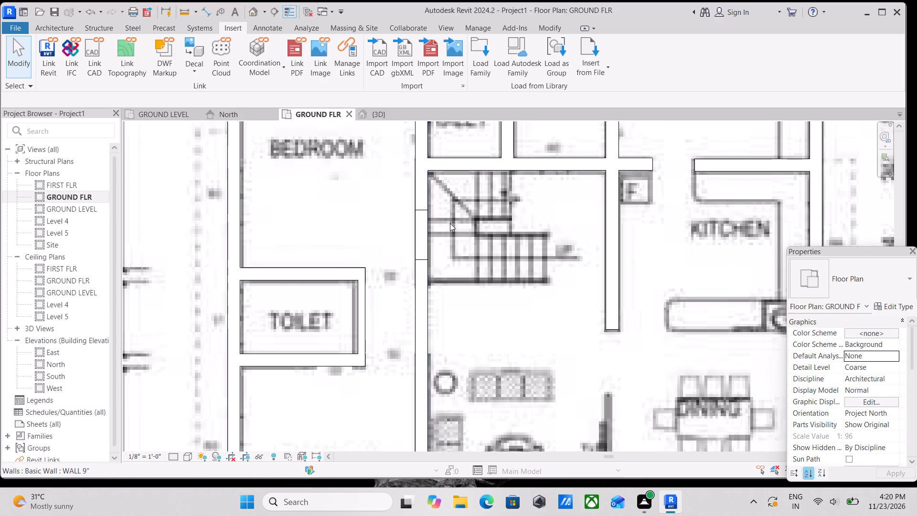
scroll(600, 232, "down", 1)
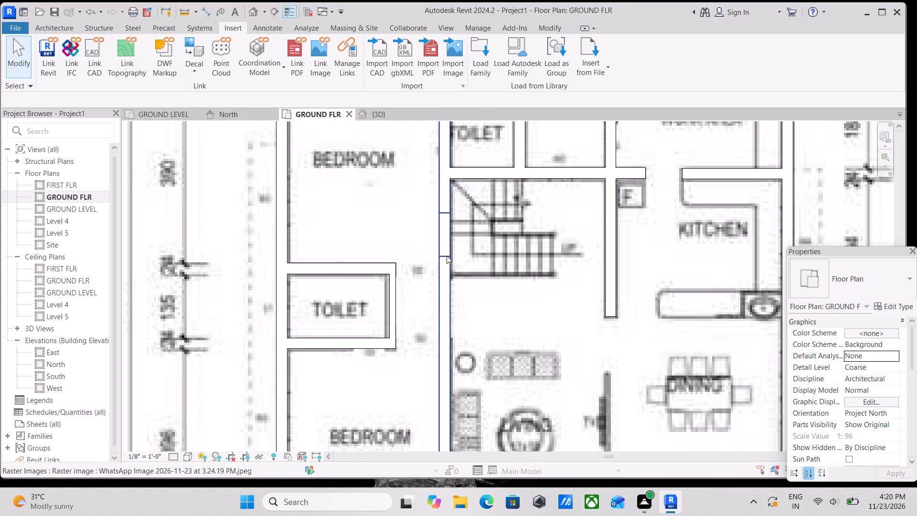
scroll(473, 257, "up", 2)
middle_click_drag(550, 257, 510, 262)
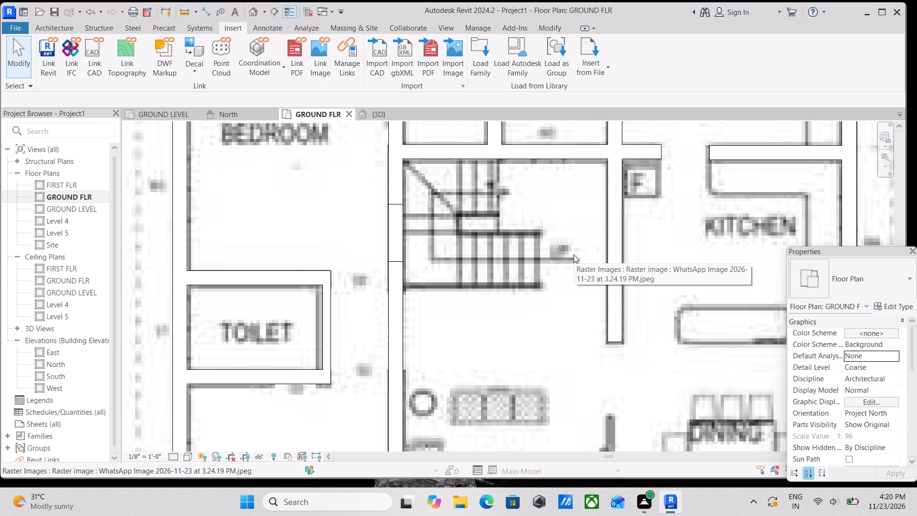
scroll(537, 241, "down", 1)
middle_click_drag(537, 241, 542, 264)
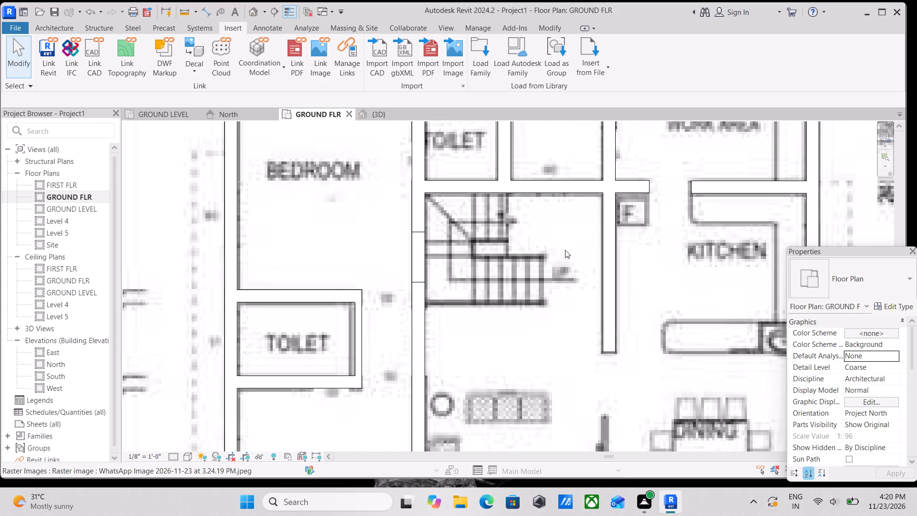
scroll(565, 250, "down", 1)
middle_click_drag(565, 250, 574, 282)
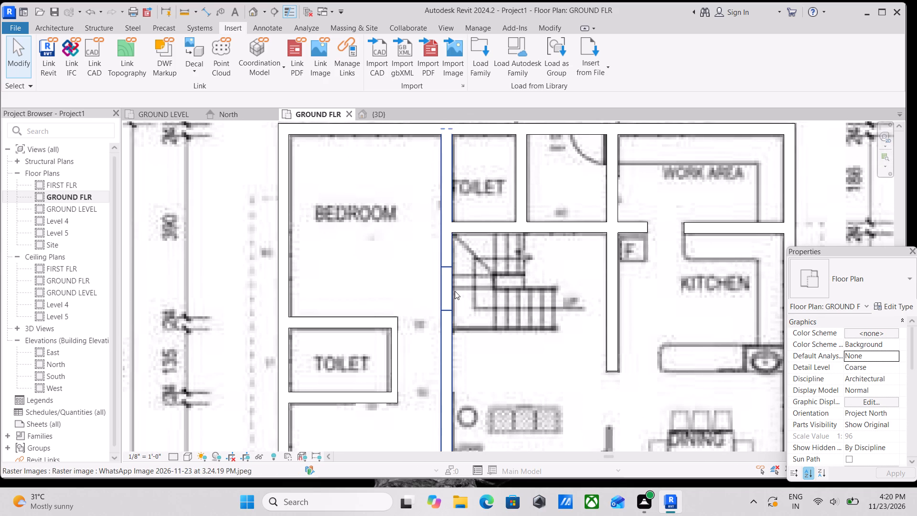
middle_click_drag(455, 291, 473, 267)
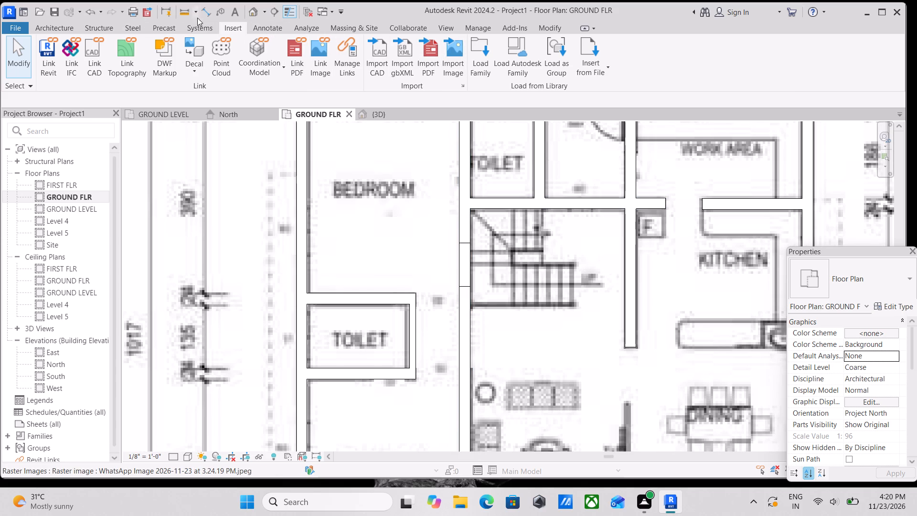
Start a stair and draw its first straight run, 7 risers and about 5'-6" long, over the plan image's lower flight towards the bedroom wall.
left_click(56, 25)
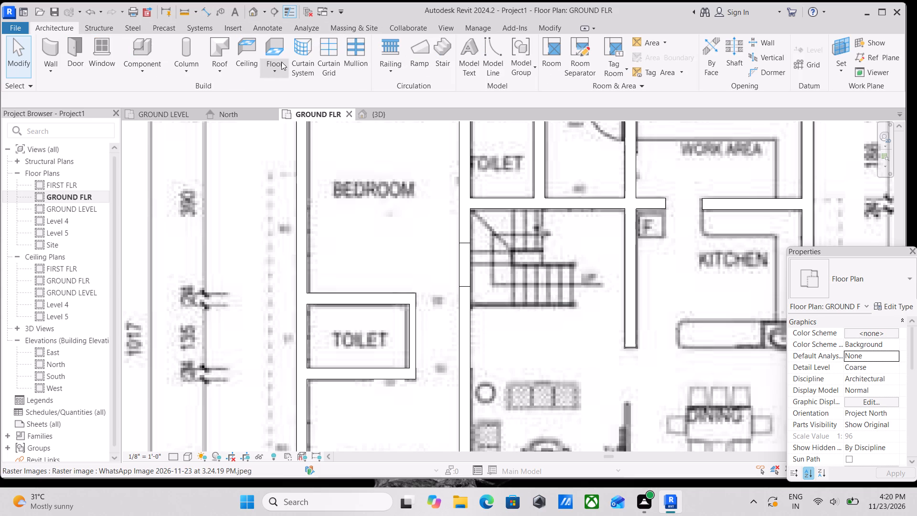
left_click(437, 72)
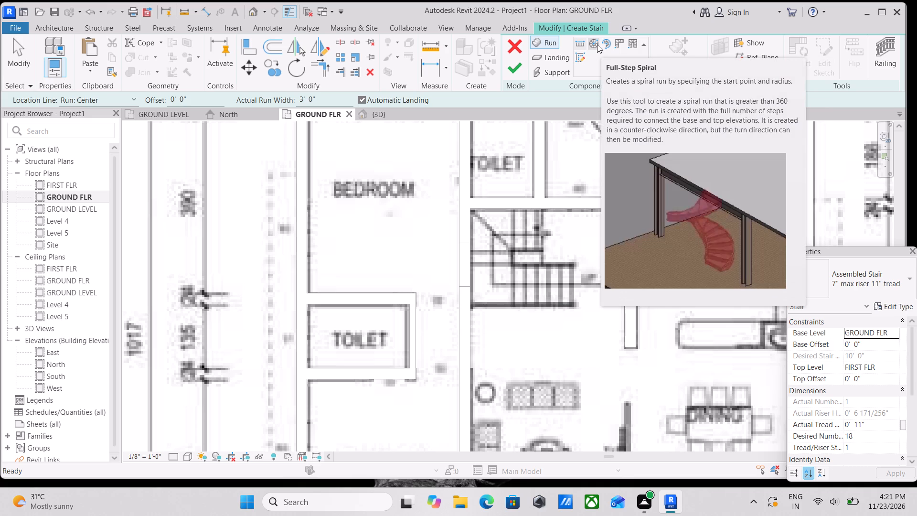
scroll(587, 52, "up", 1)
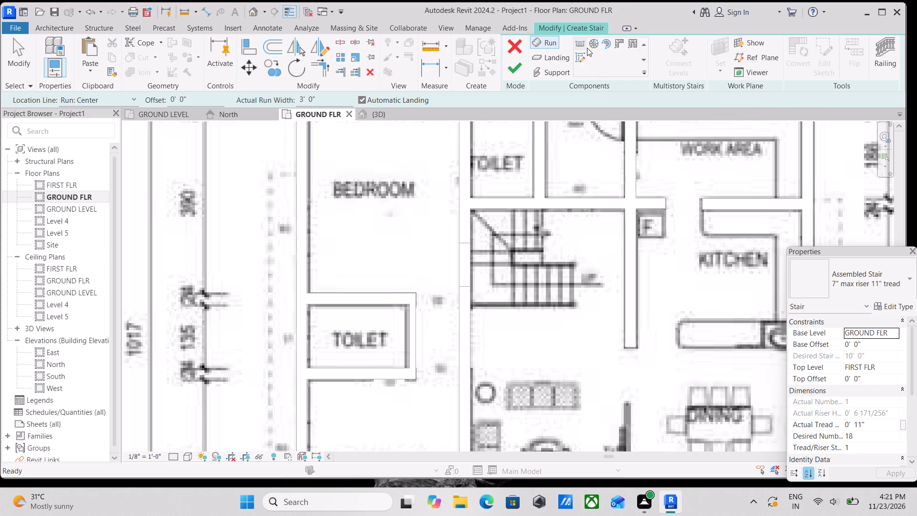
scroll(587, 48, "up", 1)
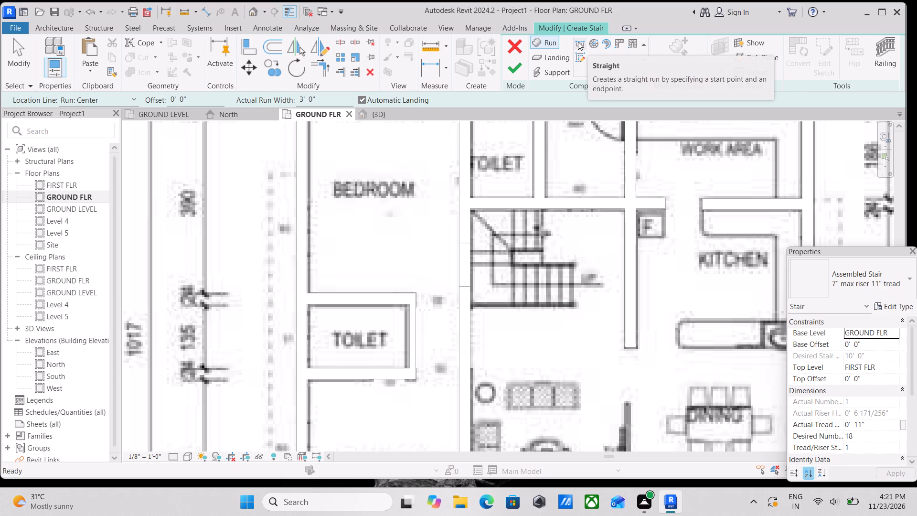
left_click(578, 42)
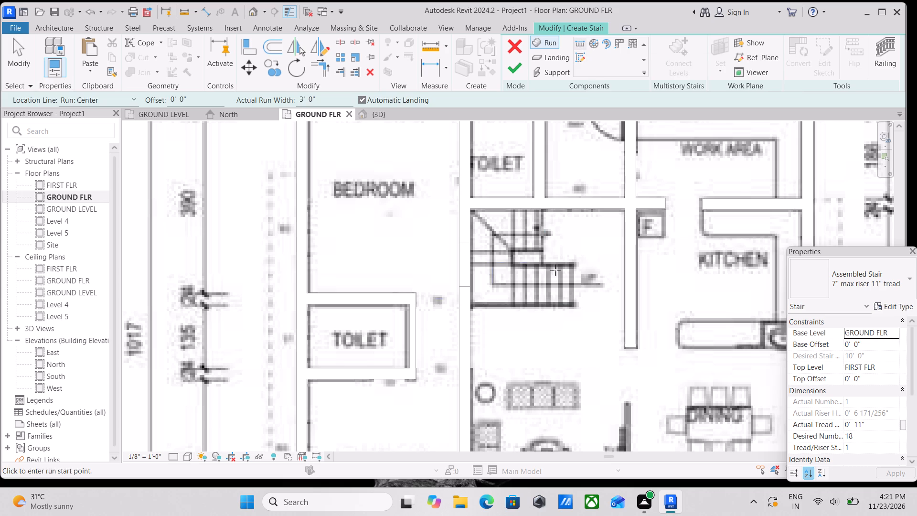
scroll(528, 263, "up", 3)
scroll(546, 200, "up", 3)
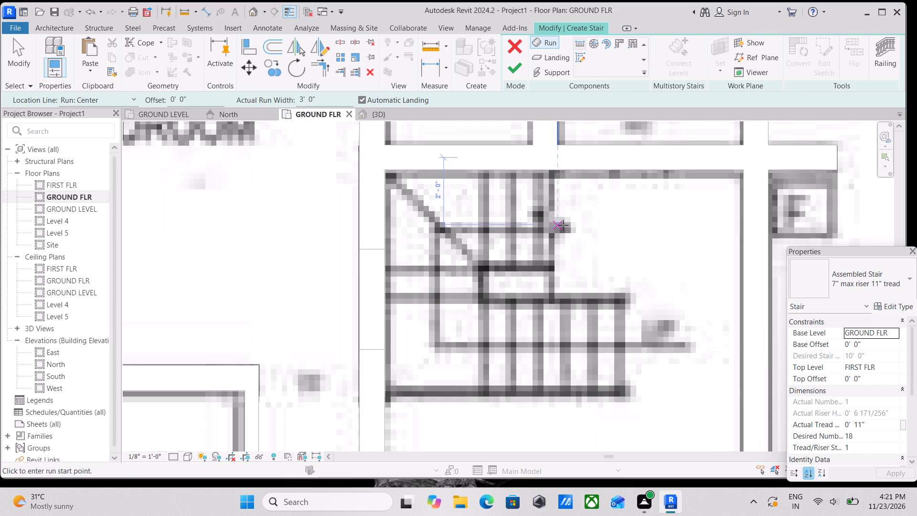
left_click(552, 226)
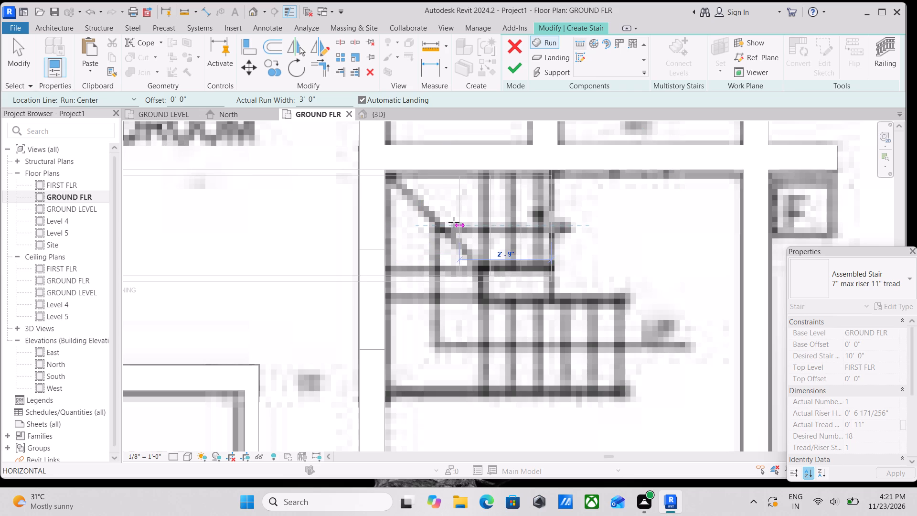
key("Escape")
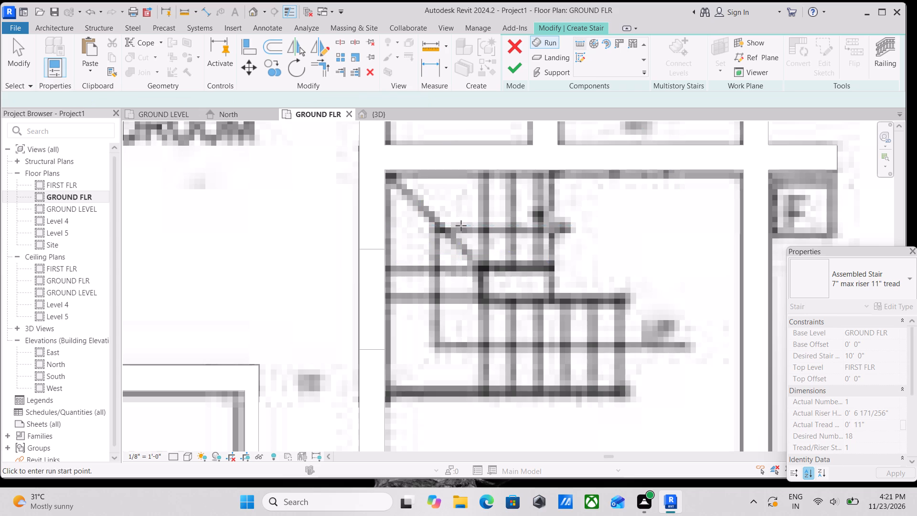
scroll(501, 253, "down", 2)
middle_click_drag(501, 253, 515, 196)
left_click(617, 269)
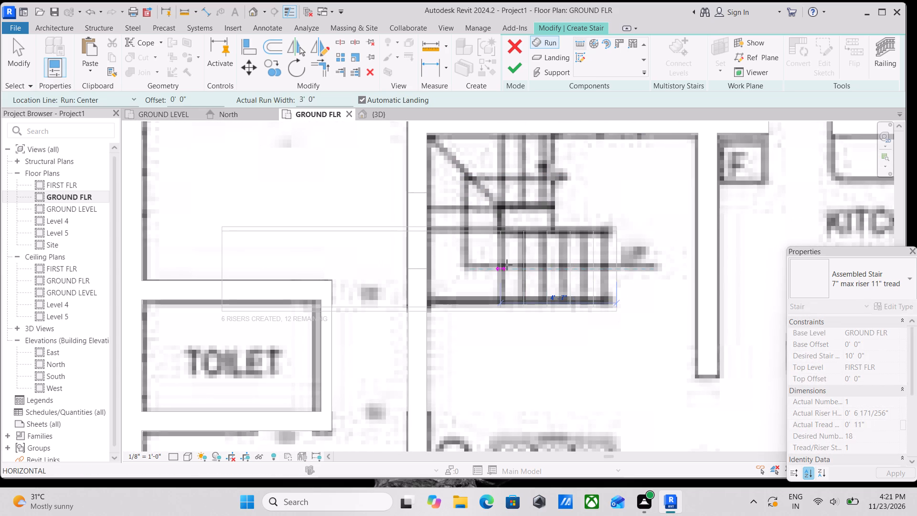
left_click(474, 265)
Draw the second straight run of 11 risers back towards the kitchen, parallel to the first, with an automatic landing between them.
left_click(473, 193)
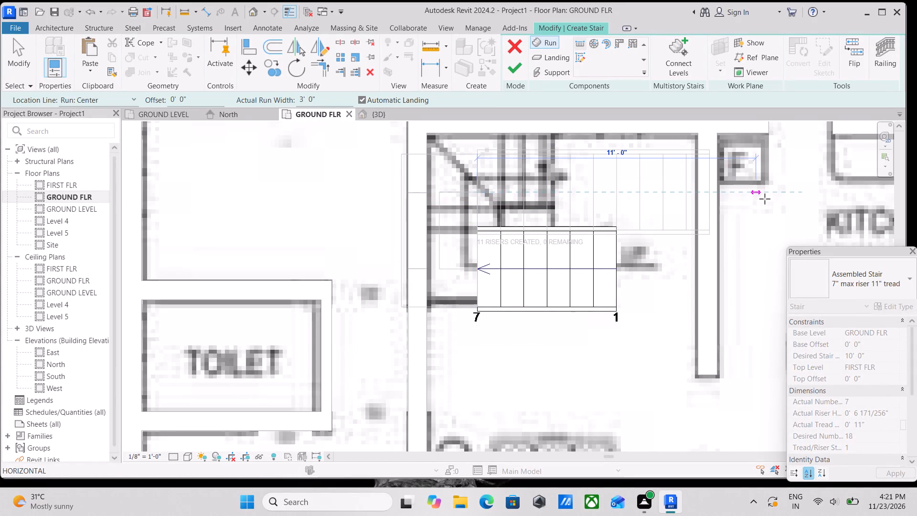
left_click(779, 199)
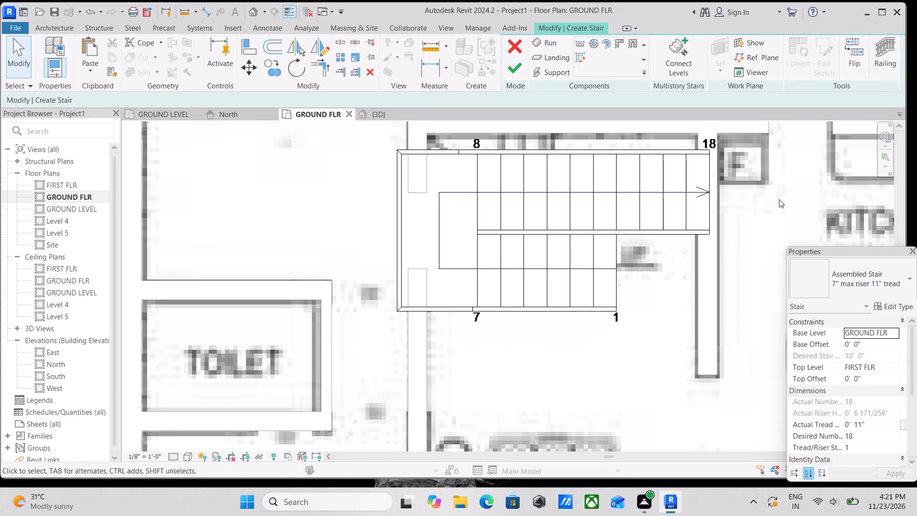
key("Escape")
key("Escape")
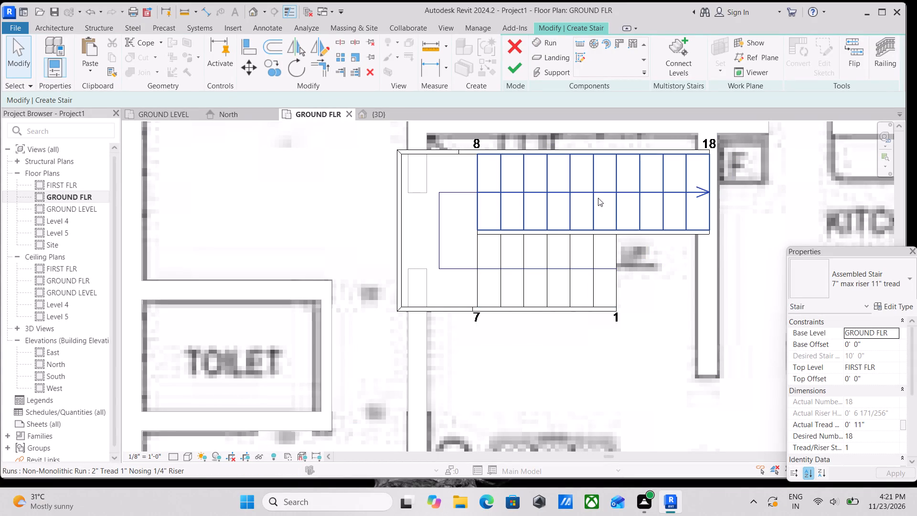
Select both stair runs and the landing, and rotate a copy of them a quarter turn clockwise about their centre.
left_click(609, 201, "ctrl")
left_click(598, 257, "ctrl")
left_click(584, 195, "ctrl")
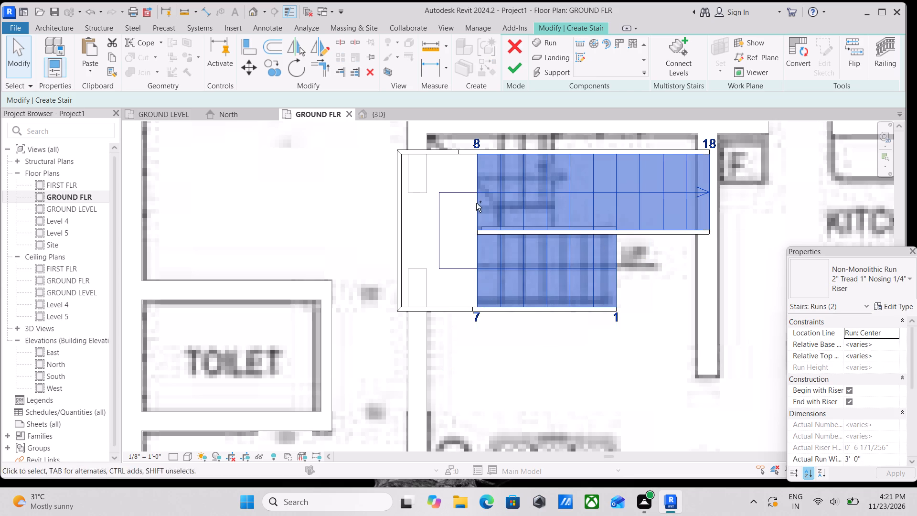
left_click(422, 204, "ctrl")
left_click(439, 216, "ctrl")
scroll(439, 216, "down", 3)
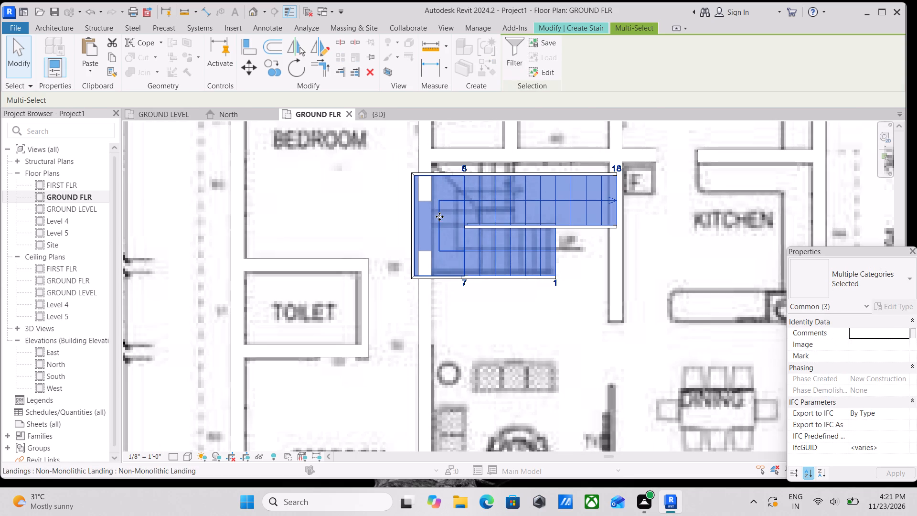
scroll(439, 216, "down", 2)
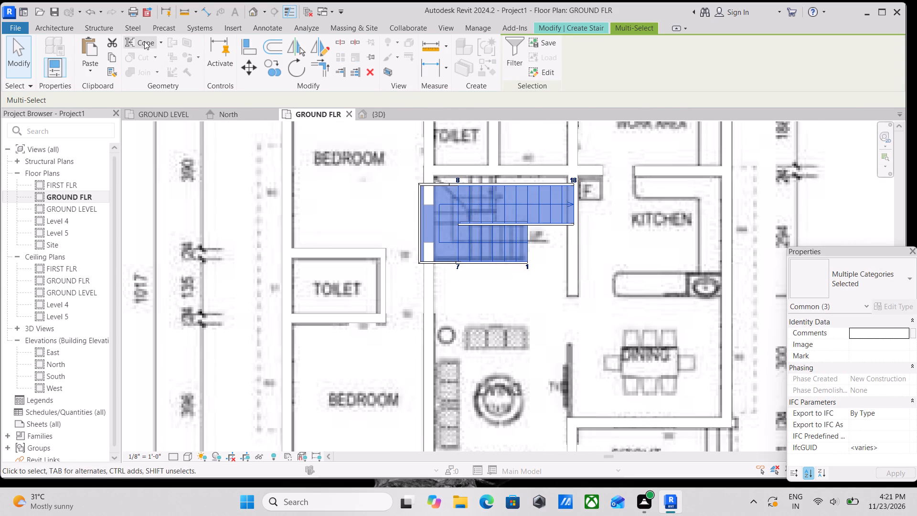
left_click(297, 70)
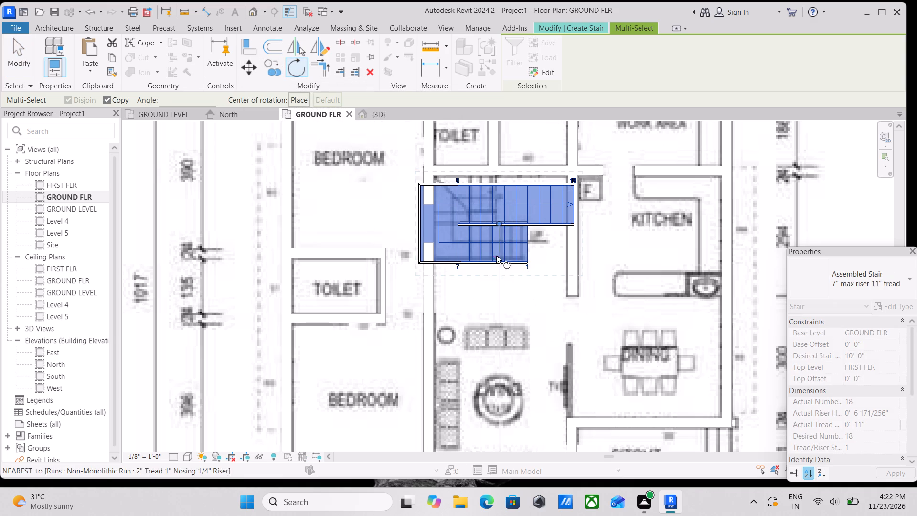
left_click(497, 279)
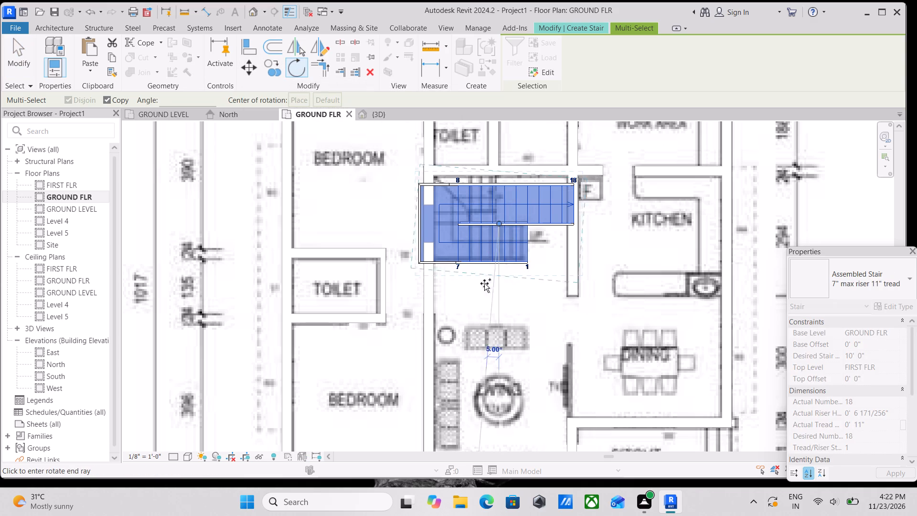
left_click(359, 220)
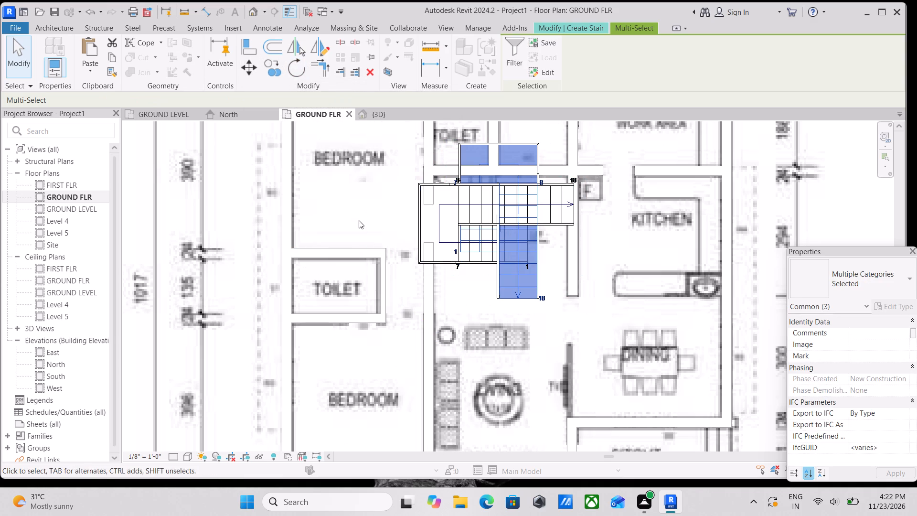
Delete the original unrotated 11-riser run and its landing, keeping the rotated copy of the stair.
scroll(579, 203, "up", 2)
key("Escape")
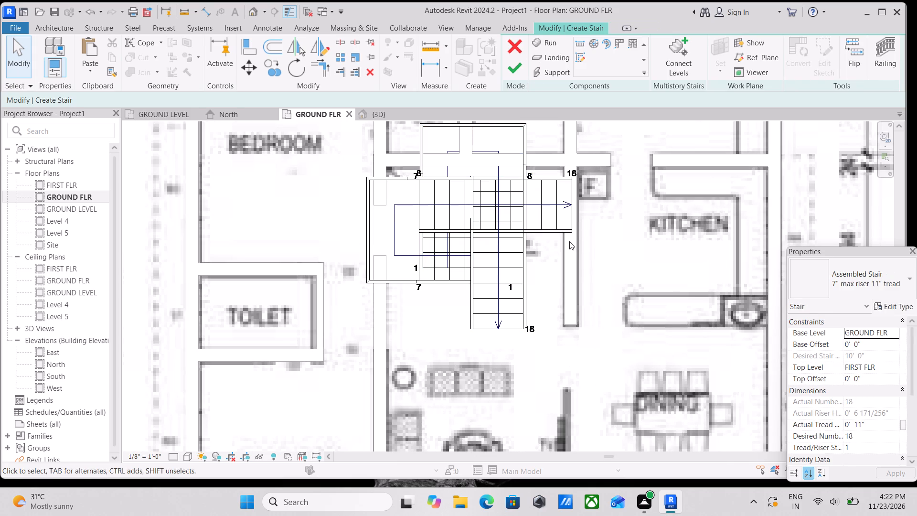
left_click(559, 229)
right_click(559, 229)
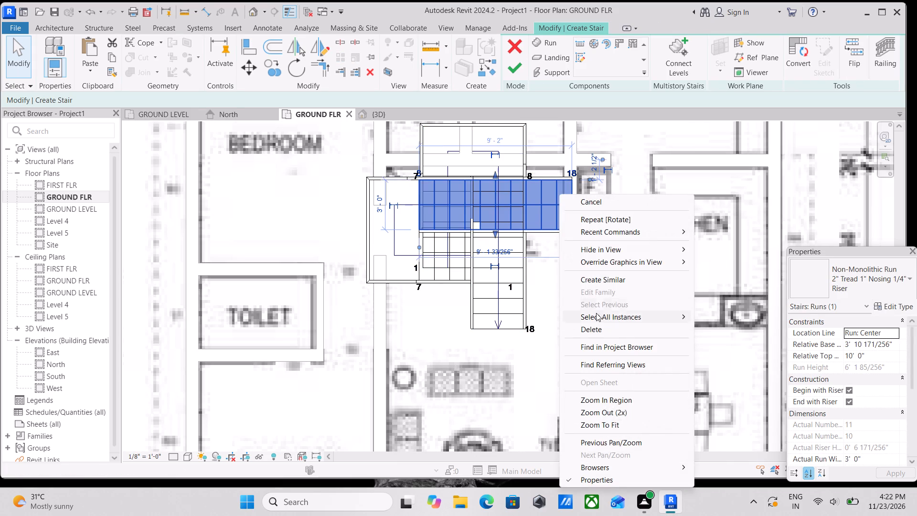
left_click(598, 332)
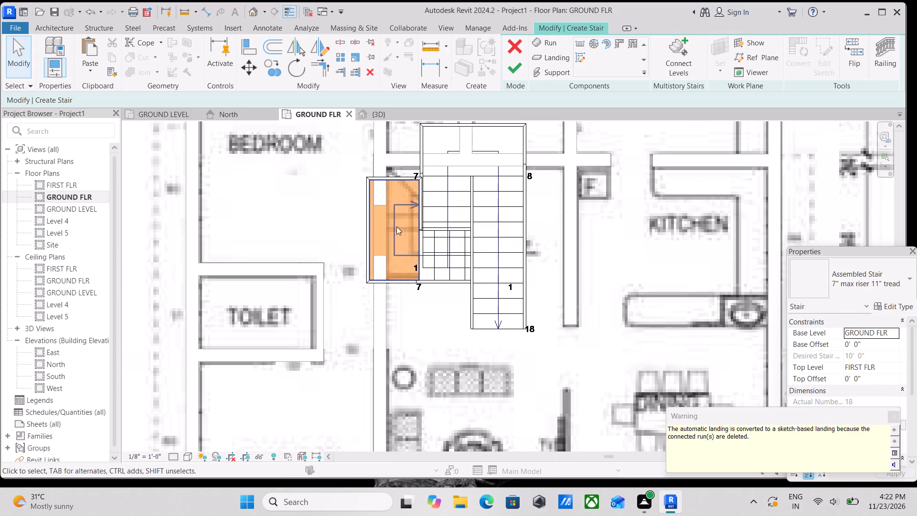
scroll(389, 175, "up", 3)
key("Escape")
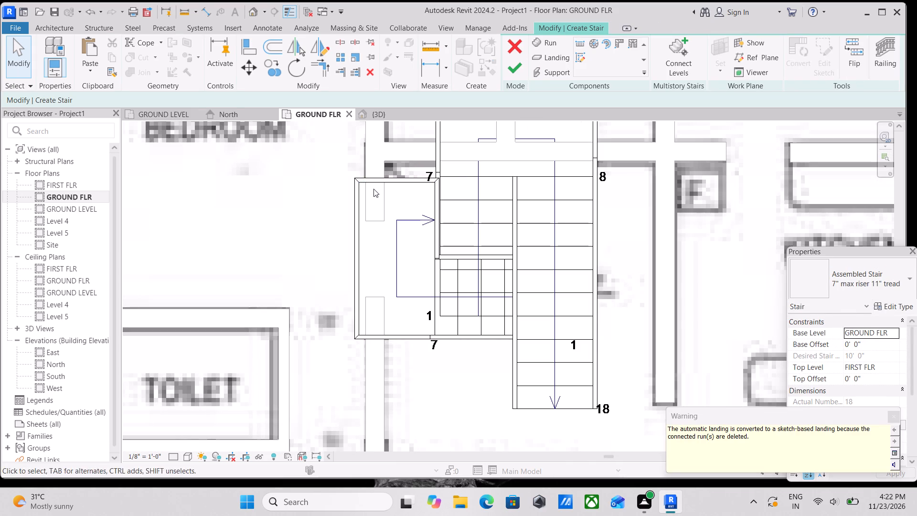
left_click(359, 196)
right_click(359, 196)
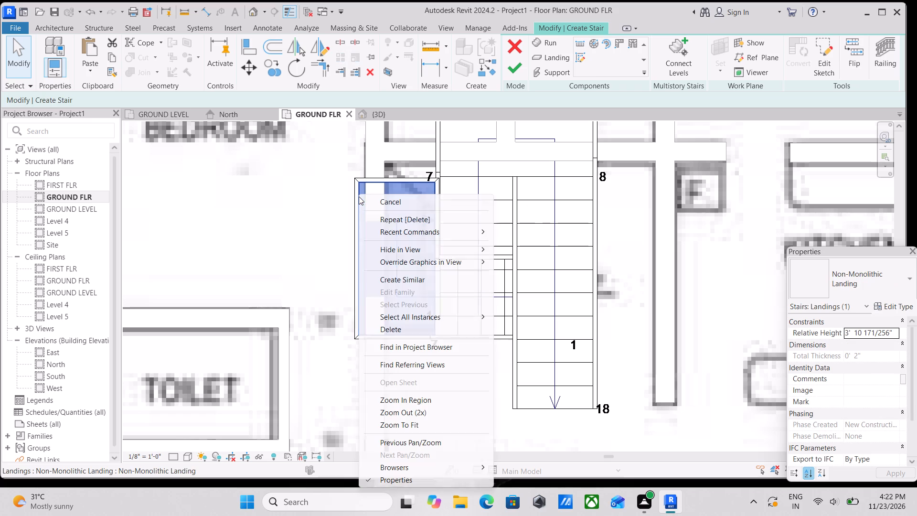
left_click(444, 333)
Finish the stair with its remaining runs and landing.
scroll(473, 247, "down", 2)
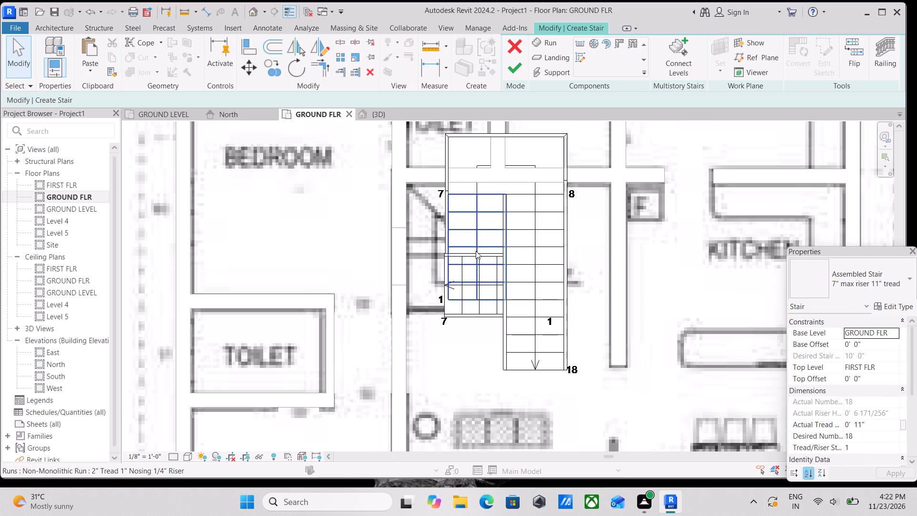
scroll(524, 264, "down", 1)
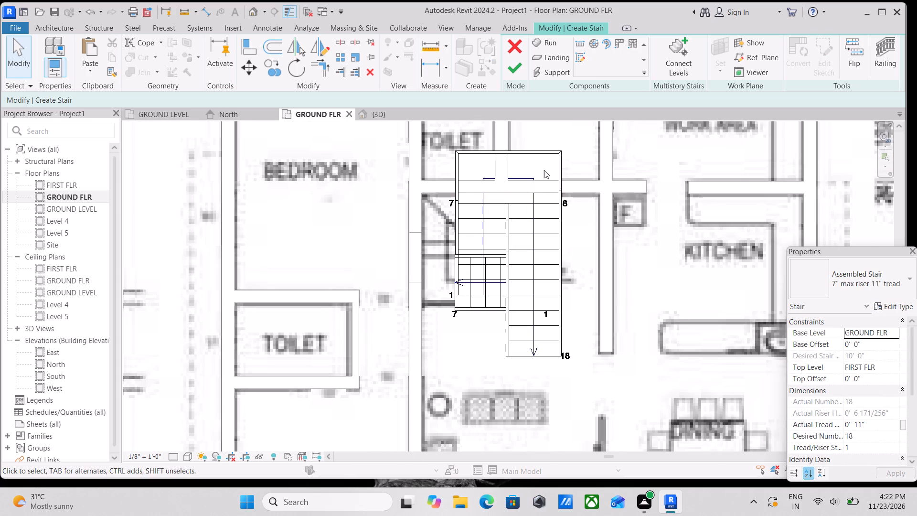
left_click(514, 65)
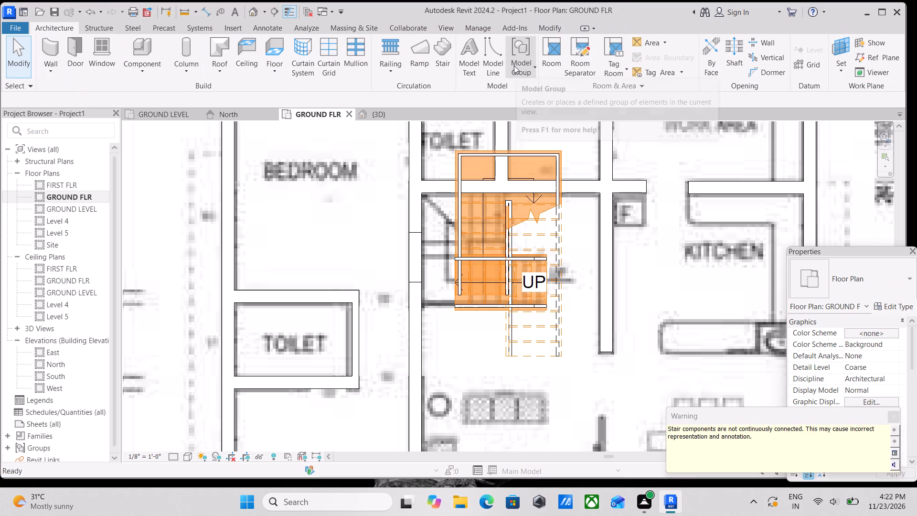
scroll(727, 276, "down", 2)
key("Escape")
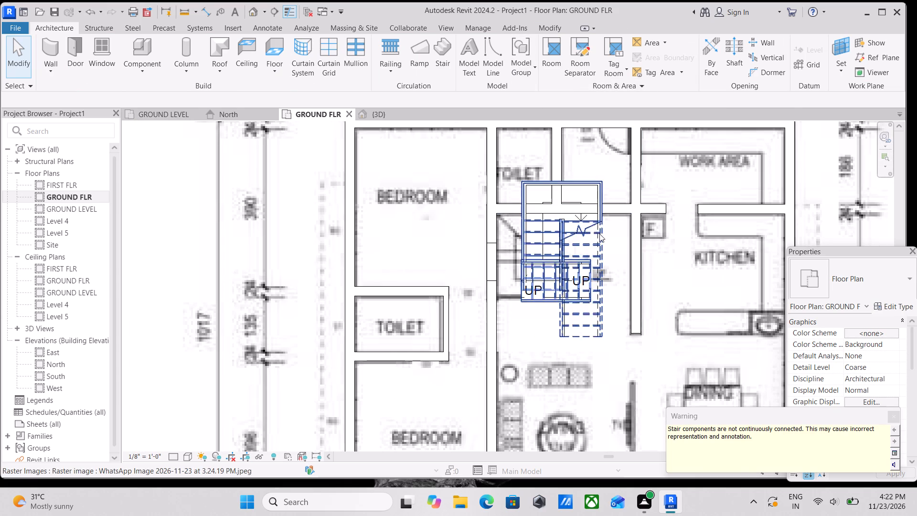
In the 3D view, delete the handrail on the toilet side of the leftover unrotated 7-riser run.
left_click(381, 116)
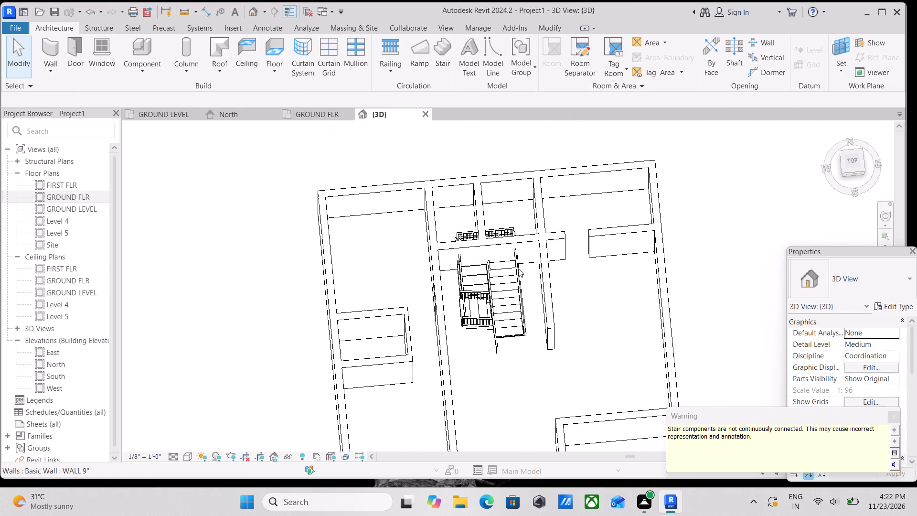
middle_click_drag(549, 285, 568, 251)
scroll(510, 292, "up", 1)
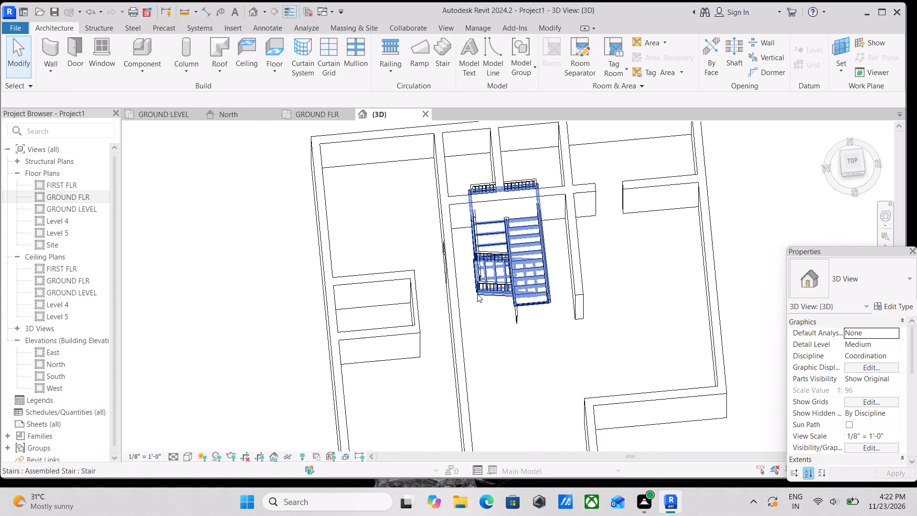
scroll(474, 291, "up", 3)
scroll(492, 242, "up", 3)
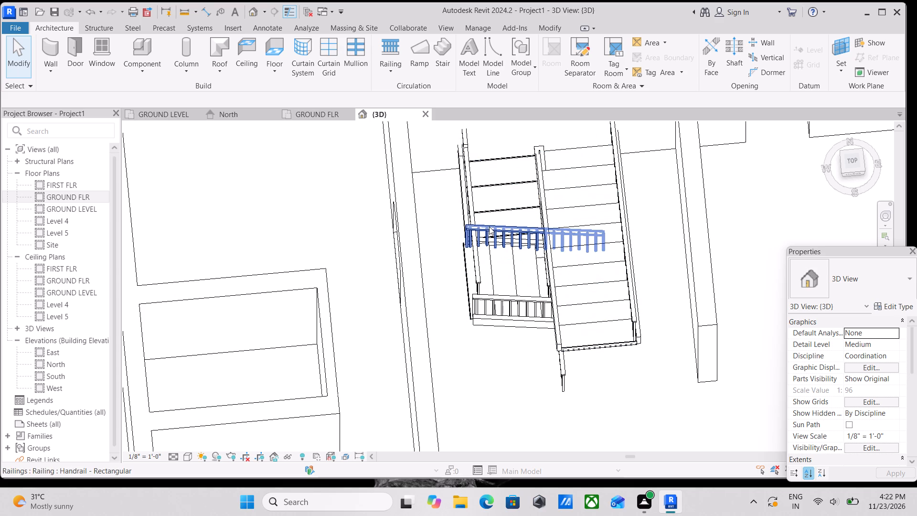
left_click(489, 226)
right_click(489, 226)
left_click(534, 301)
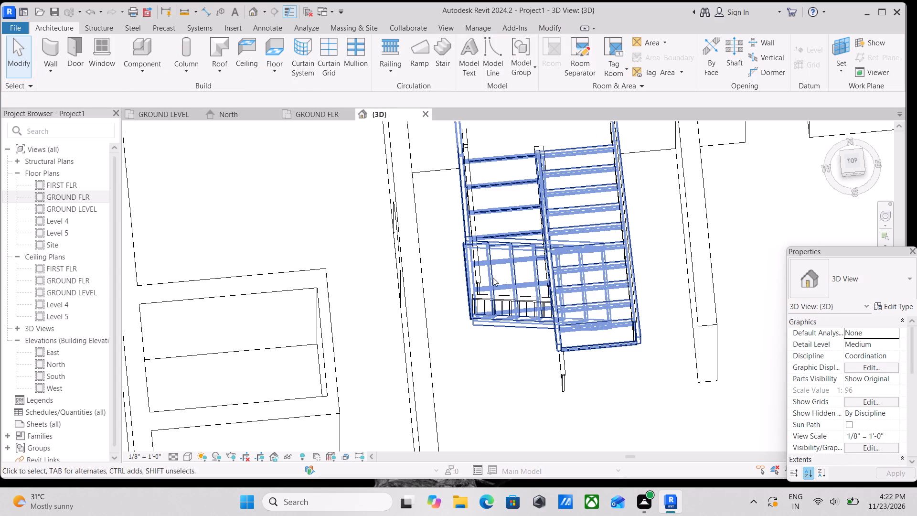
Examine the stair in 3D from above and from the front, where the leftover run crosses the rotated flights.
scroll(499, 256, "up", 6)
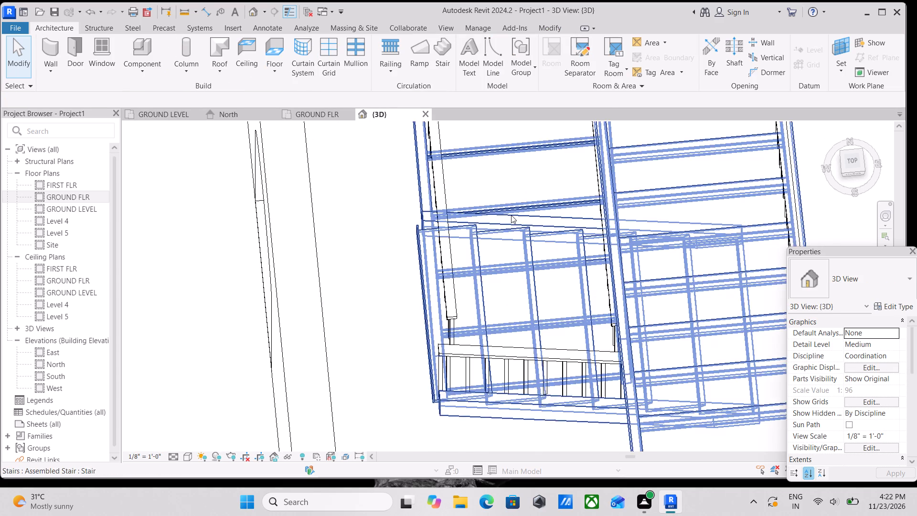
scroll(508, 215, "up", 3)
left_click(476, 226)
scroll(476, 226, "down", 4)
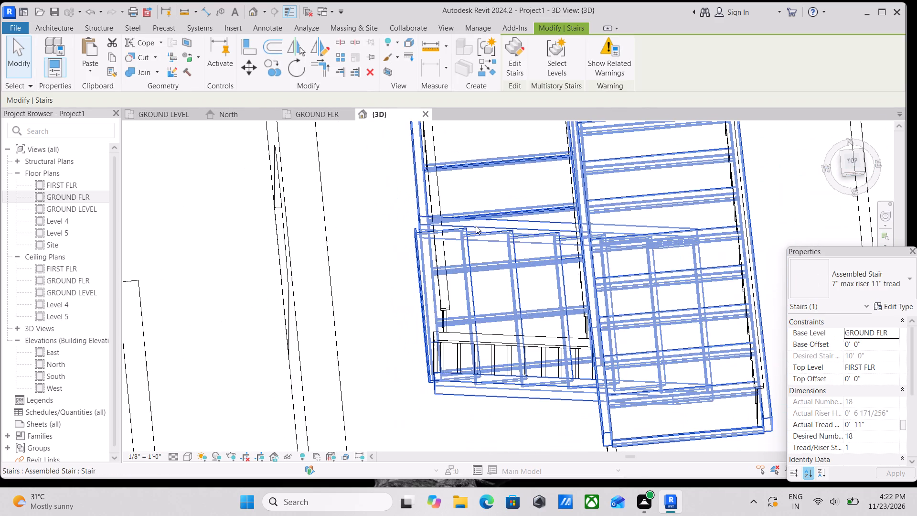
key("Escape")
scroll(545, 237, "down", 4)
key("Escape")
scroll(629, 255, "down", 3)
middle_click_drag(629, 256, 671, 299)
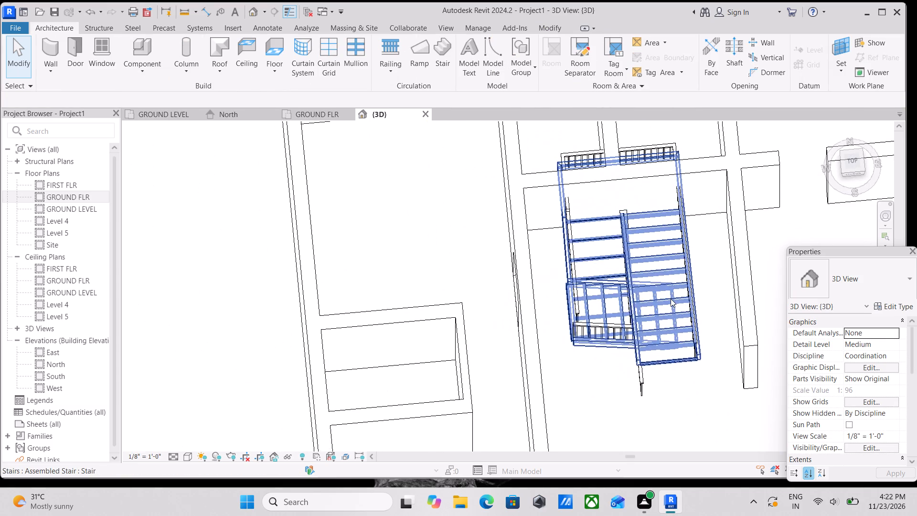
scroll(671, 299, "down", 6)
middle_click_drag(648, 299, 744, 223, "shift")
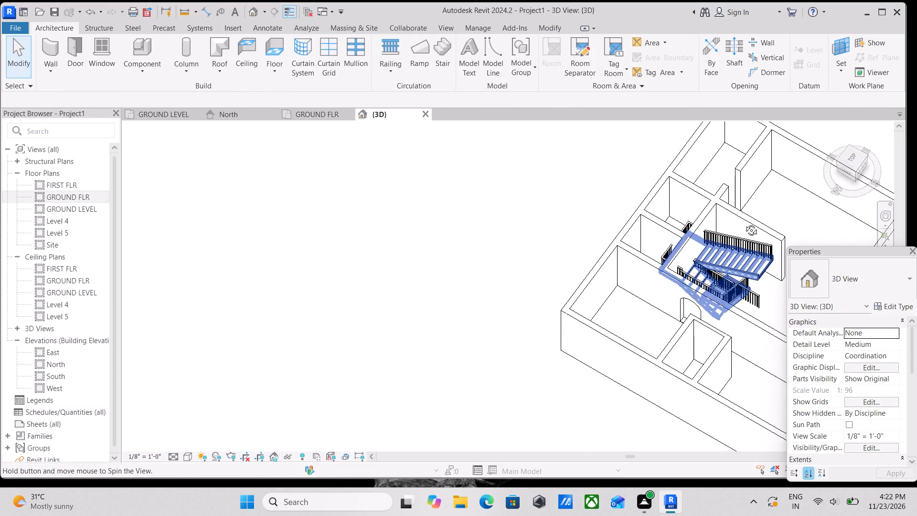
middle_click_drag(744, 223, 746, 220, "shift")
middle_click_drag(734, 266, 692, 212, "shift")
scroll(716, 290, "up", 2)
scroll(724, 330, "up", 1)
middle_click_drag(724, 330, 668, 258)
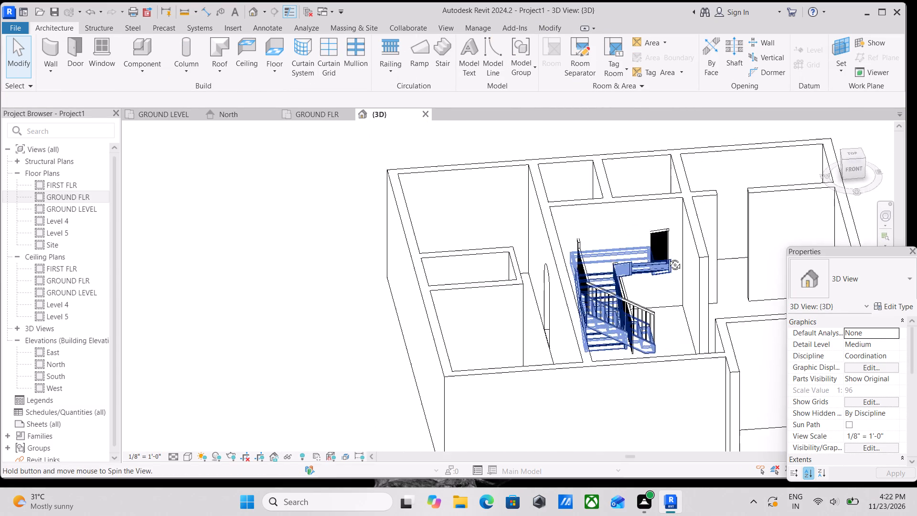
middle_click_drag(668, 258, 667, 257)
scroll(654, 329, "up", 3)
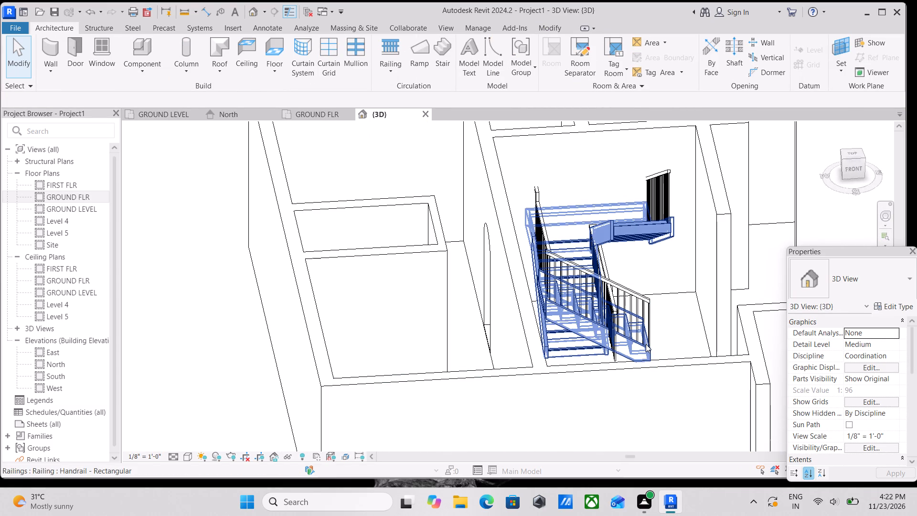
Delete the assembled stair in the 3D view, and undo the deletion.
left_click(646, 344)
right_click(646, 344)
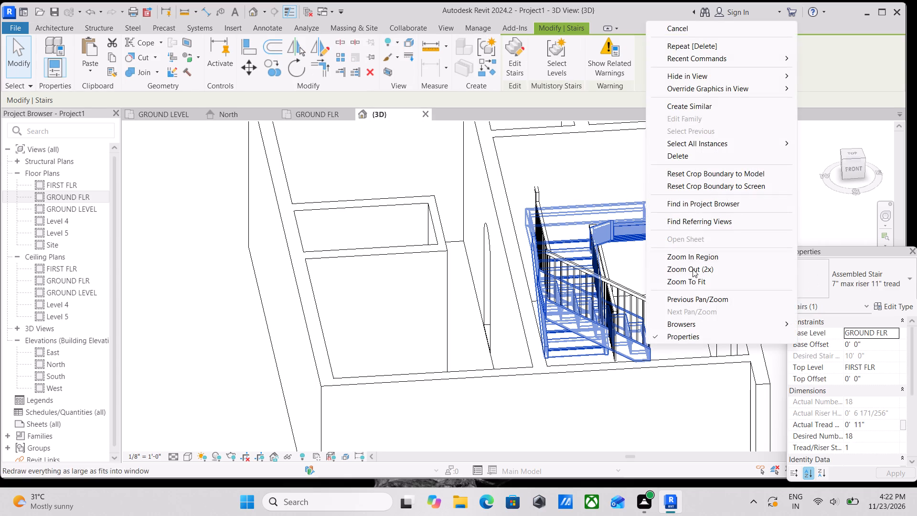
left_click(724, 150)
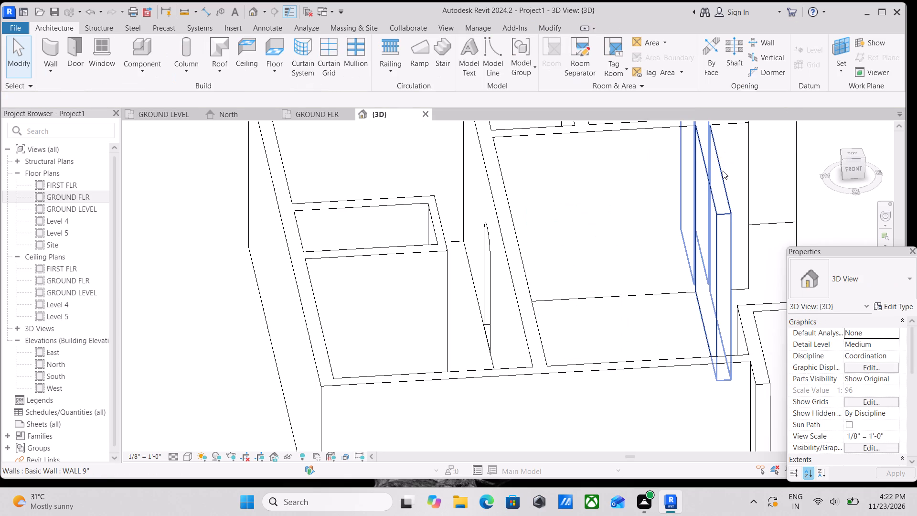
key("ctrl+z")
Examine the stair from several sides in 3D, checking how the leftover run and its railings overlap the rotated flights.
scroll(641, 341, "up", 3)
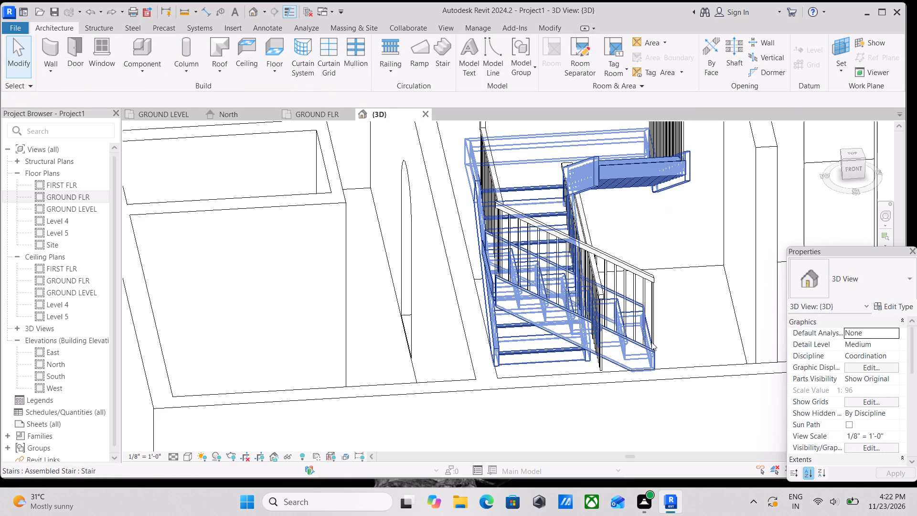
left_click(651, 342)
scroll(664, 286, "down", 3)
middle_click_drag(682, 311, 676, 318, "shift")
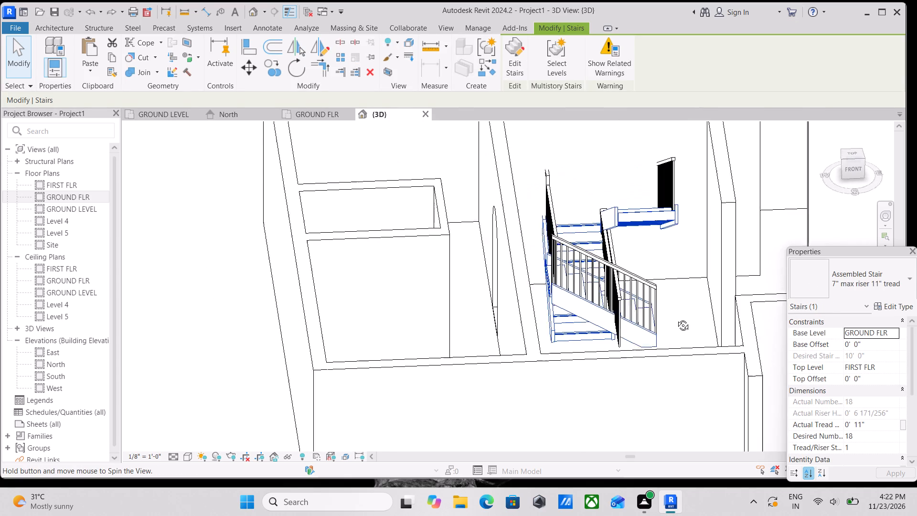
middle_click_drag(676, 318, 602, 350, "shift")
scroll(599, 284, "up", 3)
key("Escape")
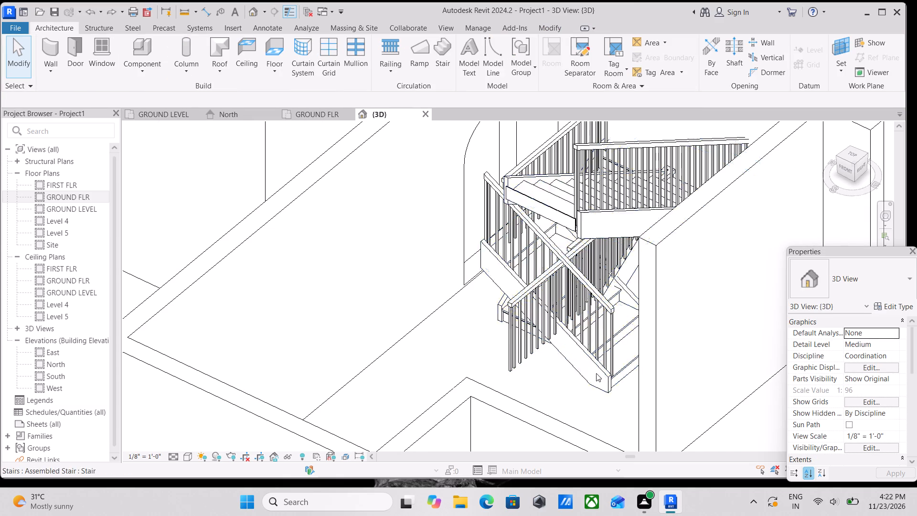
scroll(602, 374, "up", 4)
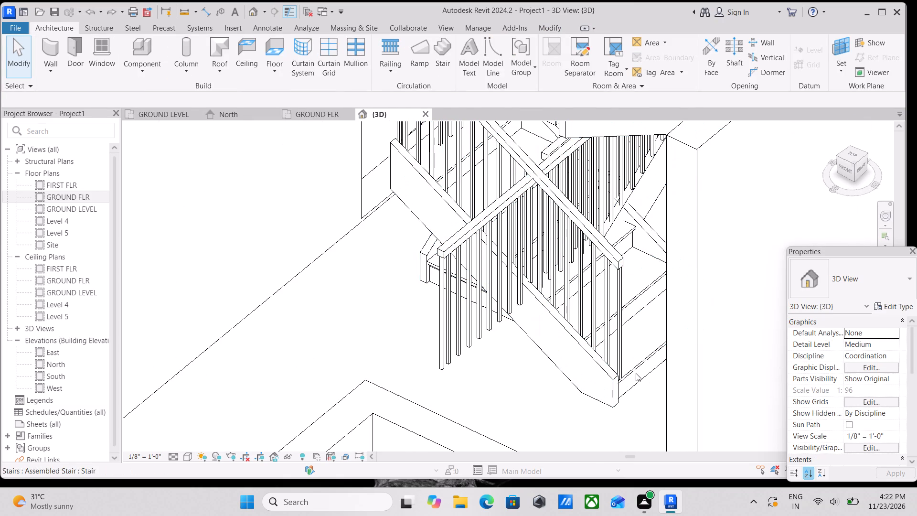
left_click(636, 372)
key("Escape")
scroll(472, 275, "down", 2)
scroll(366, 181, "down", 2)
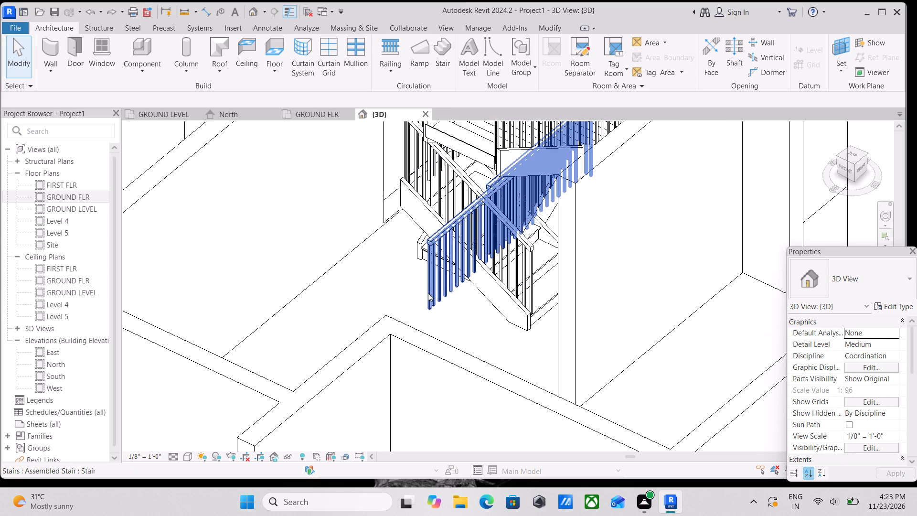
scroll(448, 292, "down", 5)
middle_click_drag(448, 292, 471, 313)
scroll(473, 312, "down", 4)
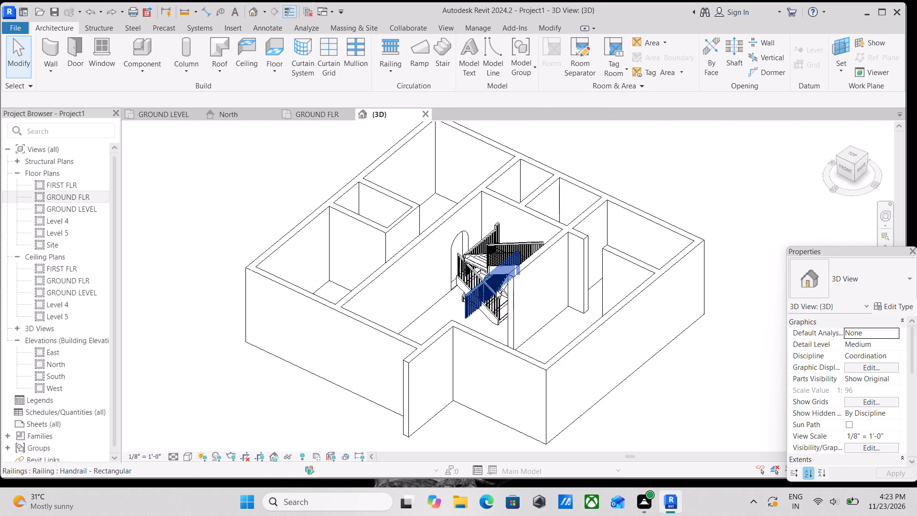
scroll(496, 290, "down", 1)
middle_click_drag(496, 290, 731, 344, "shift")
middle_click_drag(509, 250, 526, 328, "shift")
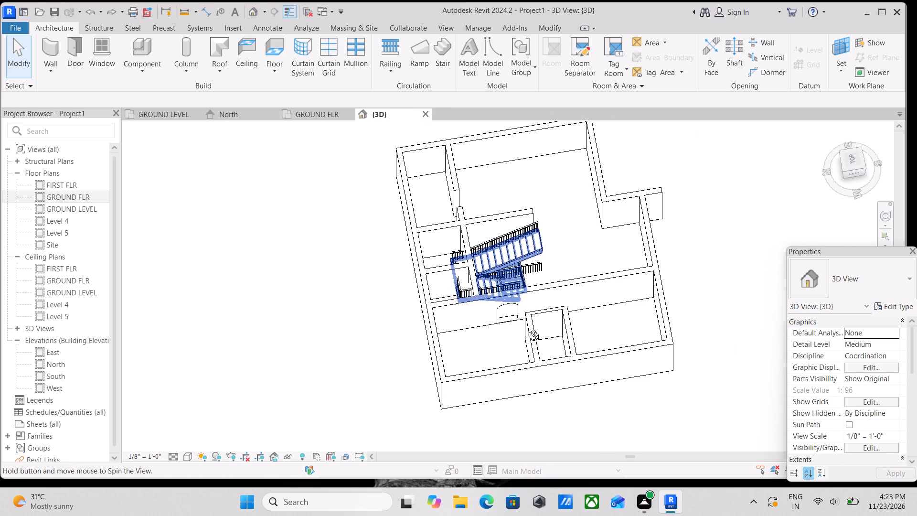
middle_click_drag(526, 328, 370, 363, "shift")
scroll(546, 293, "up", 12)
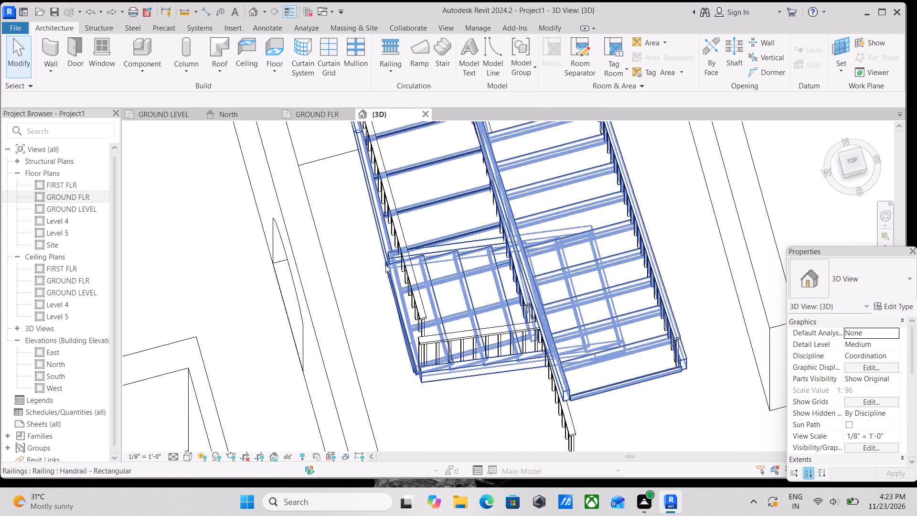
scroll(385, 265, "up", 1)
left_click(433, 273)
scroll(433, 273, "down", 4)
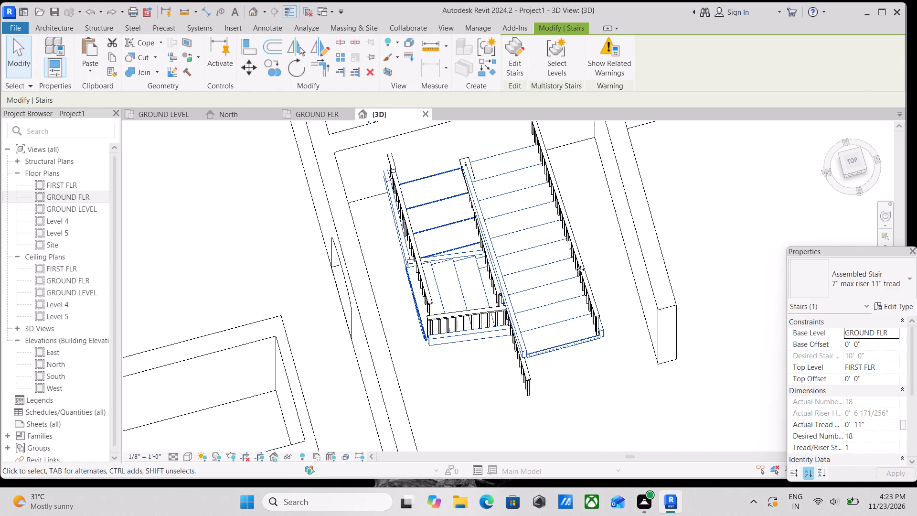
key("Escape")
scroll(557, 291, "up", 4)
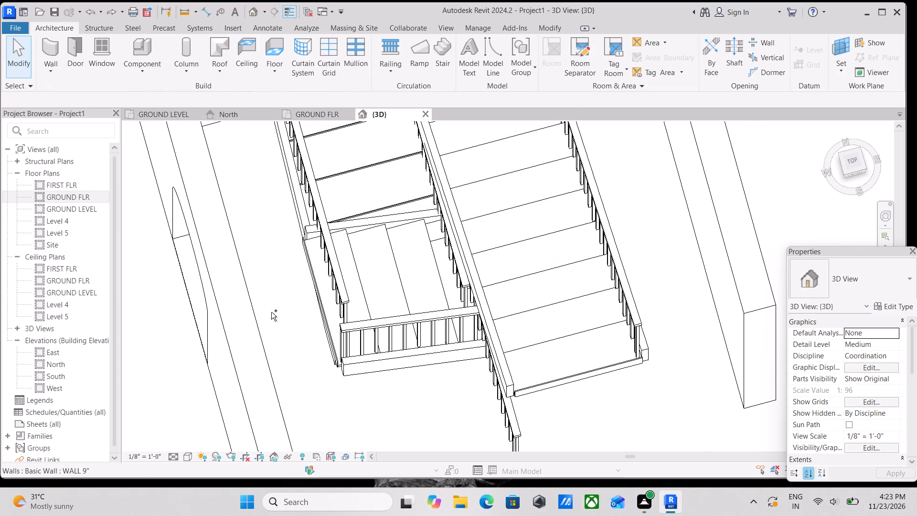
Delete the whole assembled stair in the 3D view and return to the GROUND FLR plan around the drawn staircase.
left_click(352, 269, "ctrl")
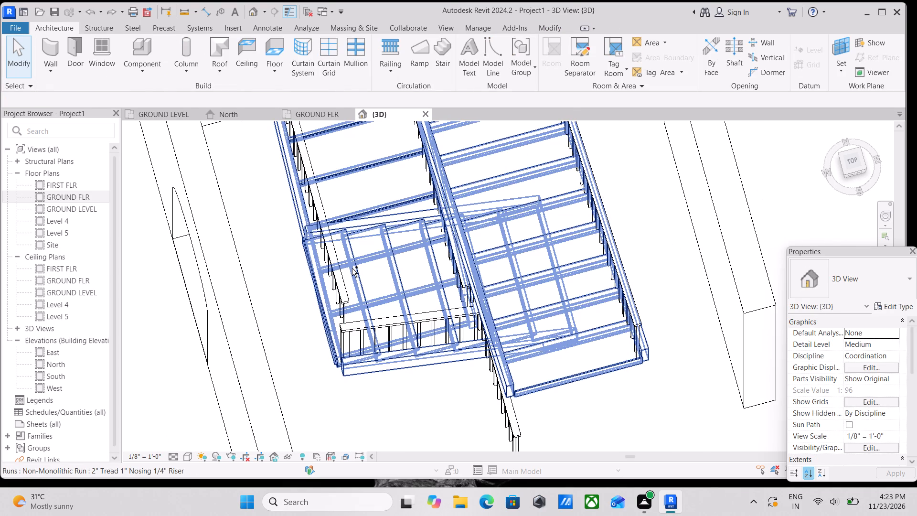
scroll(352, 269, "down", 8)
right_click(352, 269)
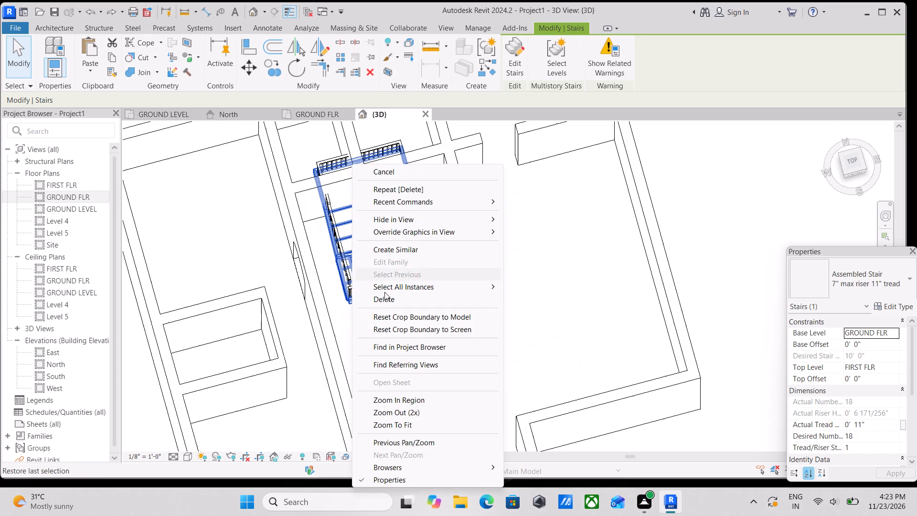
left_click(417, 302)
scroll(417, 302, "down", 2)
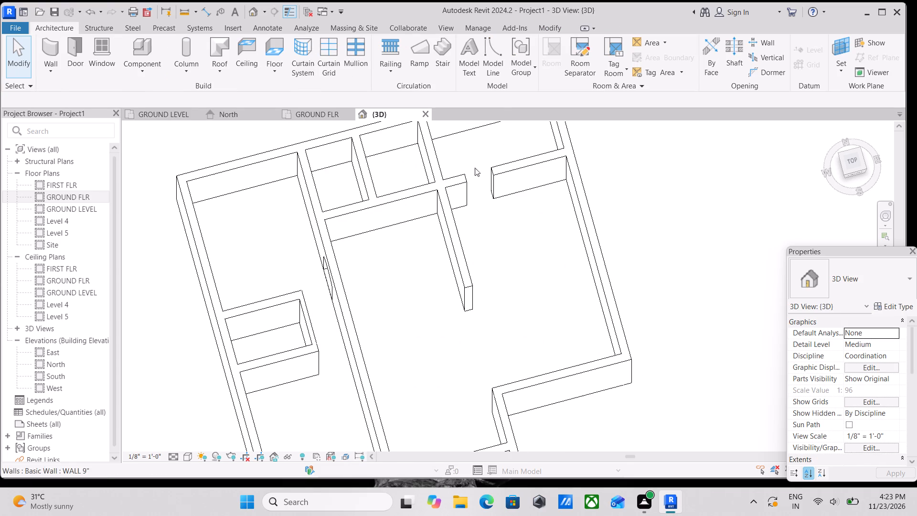
left_click(298, 113)
scroll(570, 264, "down", 2)
middle_click_drag(563, 263, 466, 258)
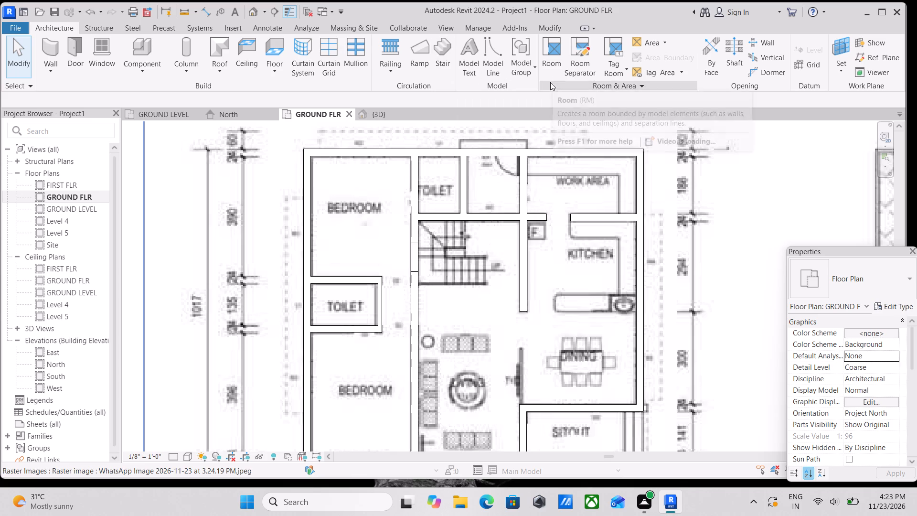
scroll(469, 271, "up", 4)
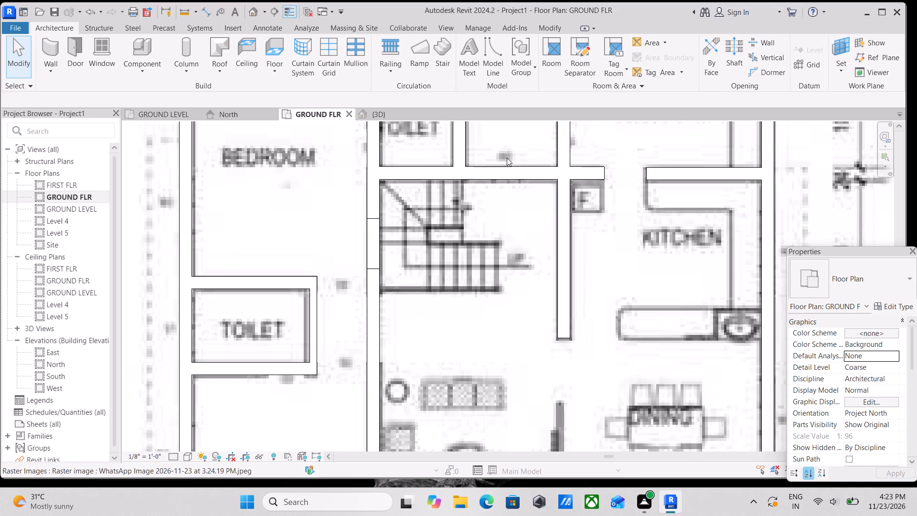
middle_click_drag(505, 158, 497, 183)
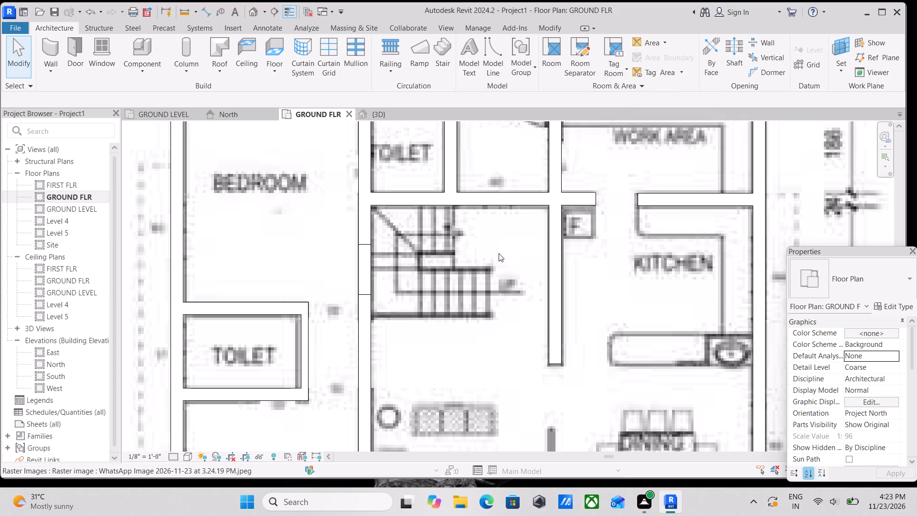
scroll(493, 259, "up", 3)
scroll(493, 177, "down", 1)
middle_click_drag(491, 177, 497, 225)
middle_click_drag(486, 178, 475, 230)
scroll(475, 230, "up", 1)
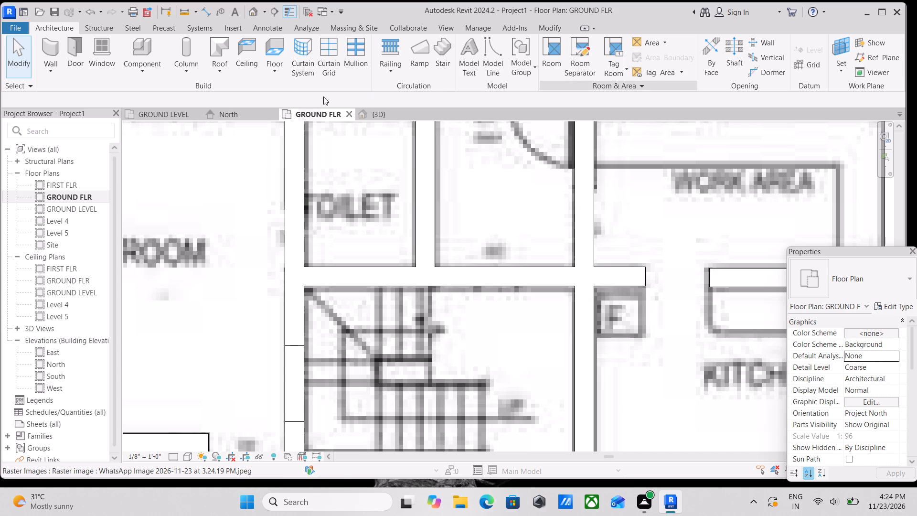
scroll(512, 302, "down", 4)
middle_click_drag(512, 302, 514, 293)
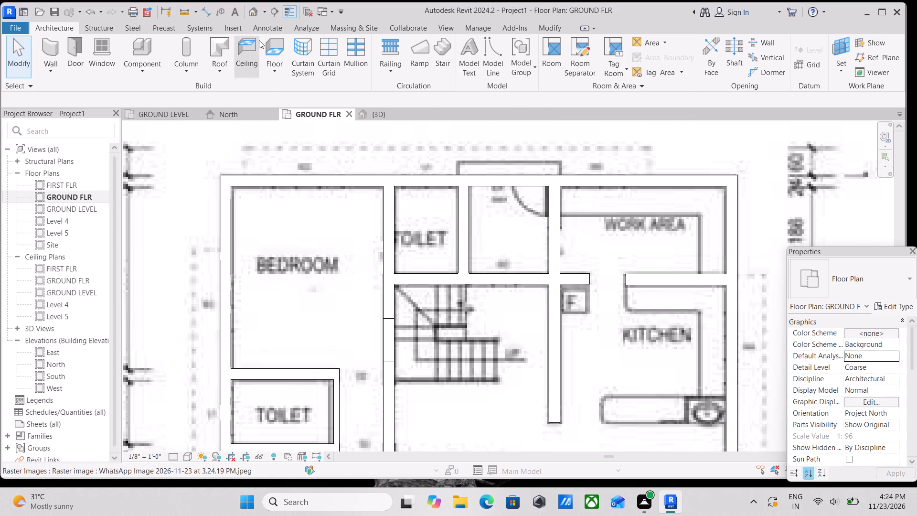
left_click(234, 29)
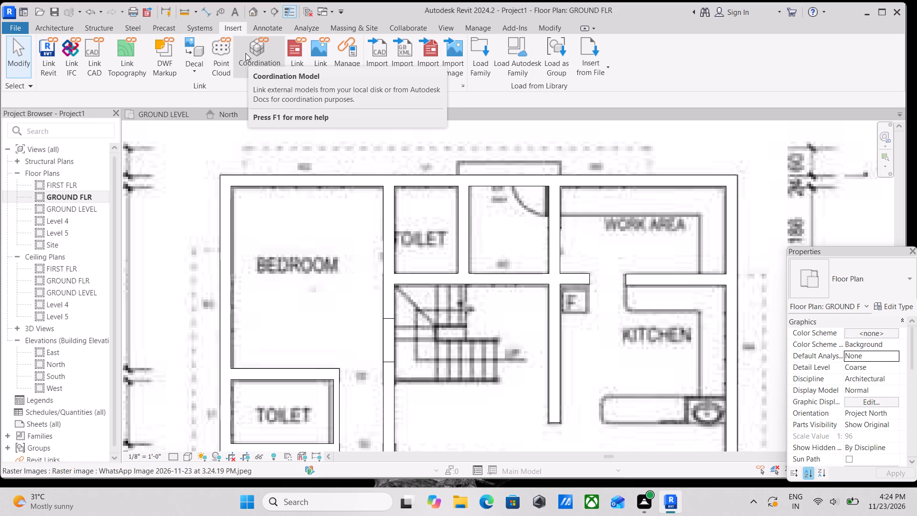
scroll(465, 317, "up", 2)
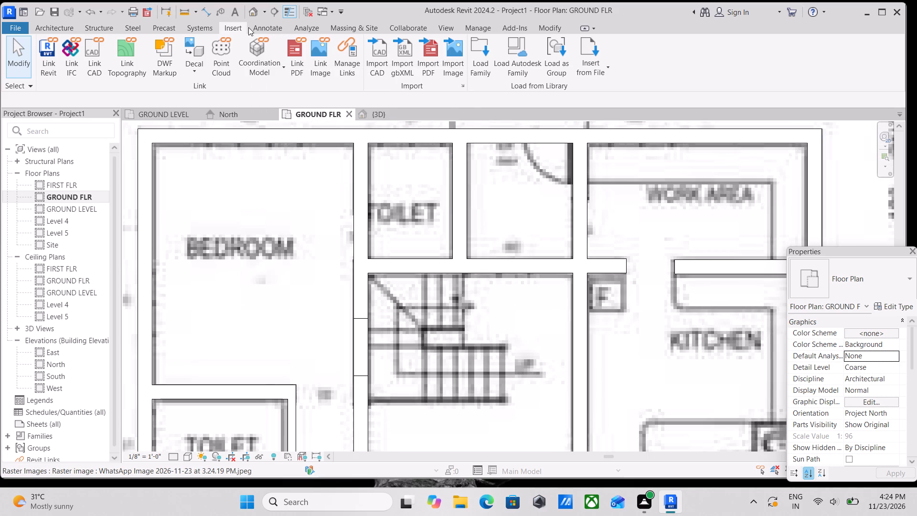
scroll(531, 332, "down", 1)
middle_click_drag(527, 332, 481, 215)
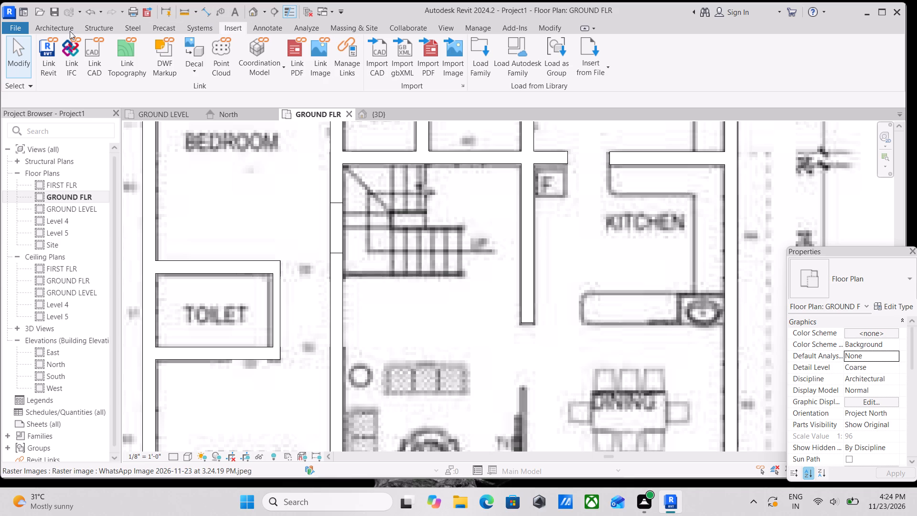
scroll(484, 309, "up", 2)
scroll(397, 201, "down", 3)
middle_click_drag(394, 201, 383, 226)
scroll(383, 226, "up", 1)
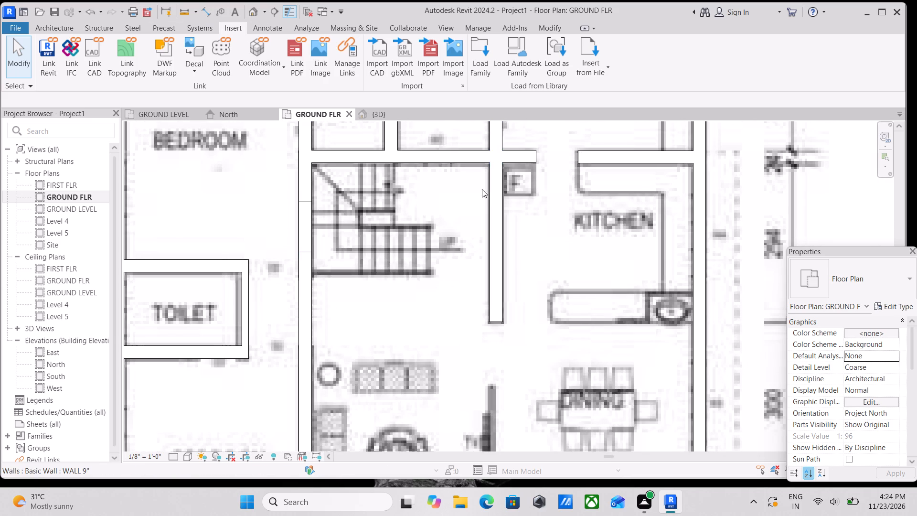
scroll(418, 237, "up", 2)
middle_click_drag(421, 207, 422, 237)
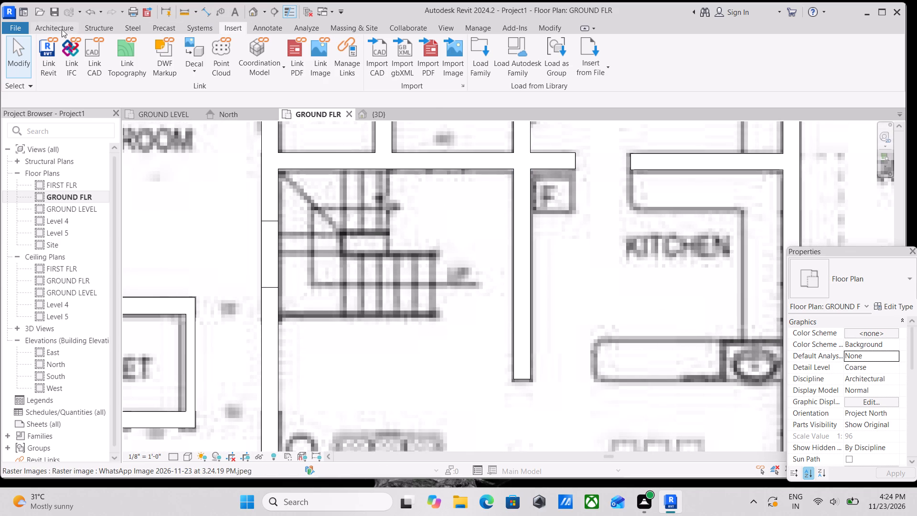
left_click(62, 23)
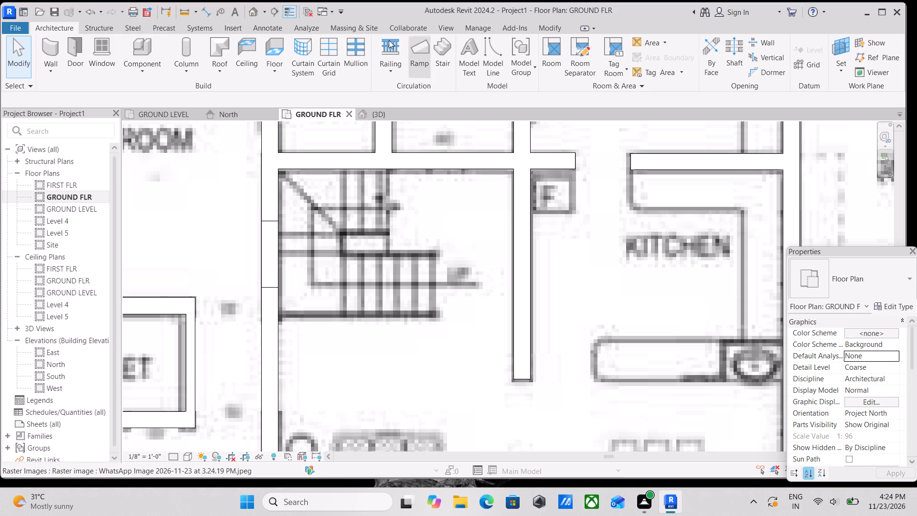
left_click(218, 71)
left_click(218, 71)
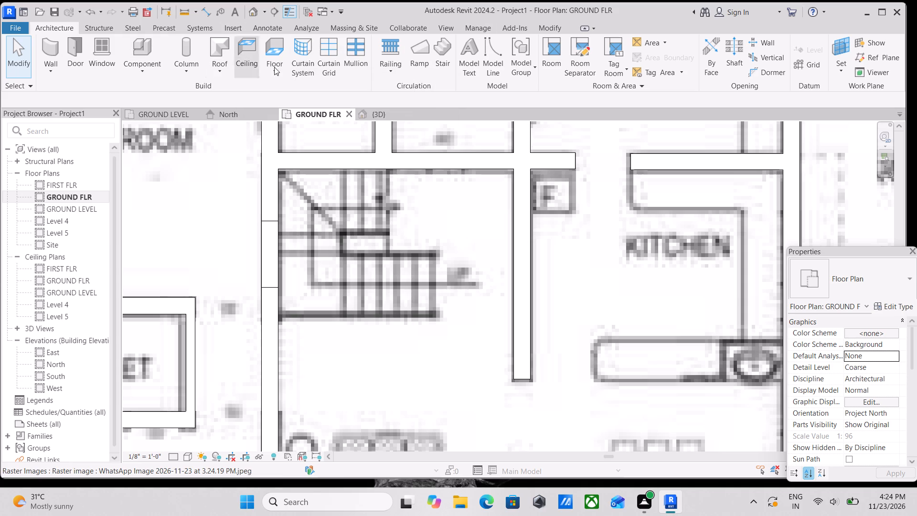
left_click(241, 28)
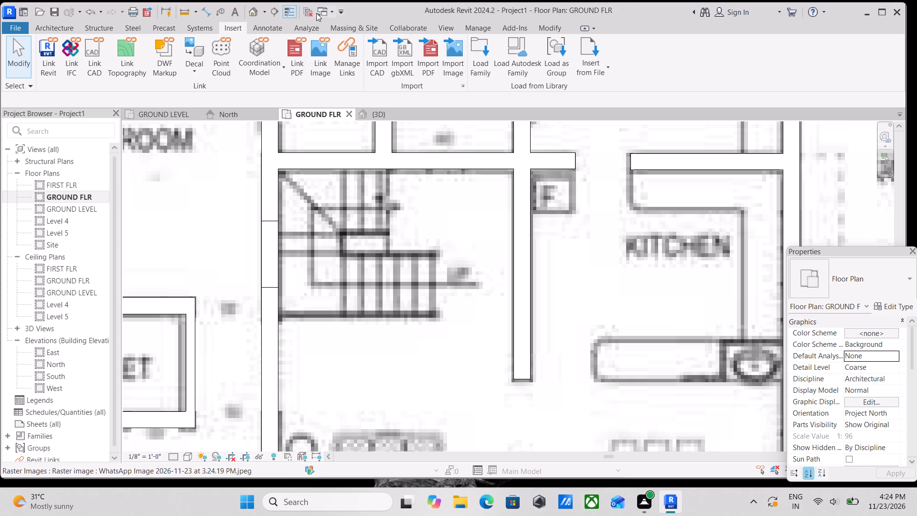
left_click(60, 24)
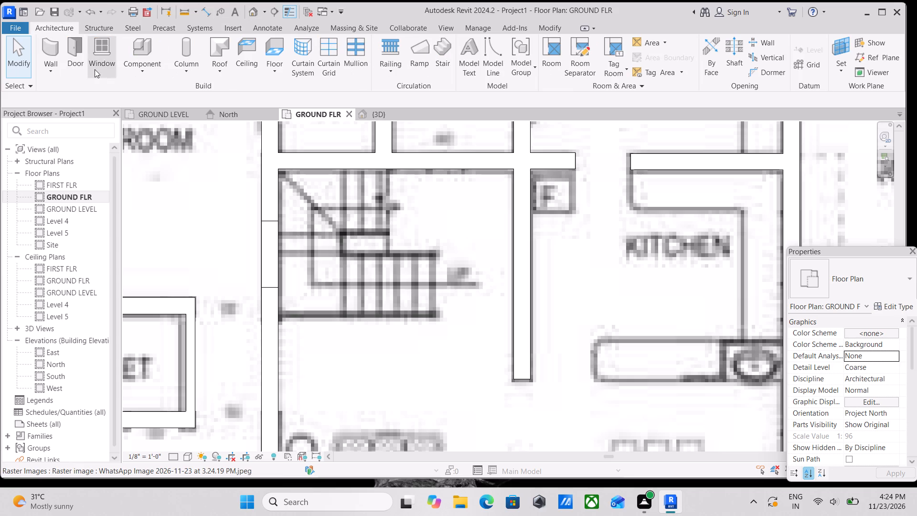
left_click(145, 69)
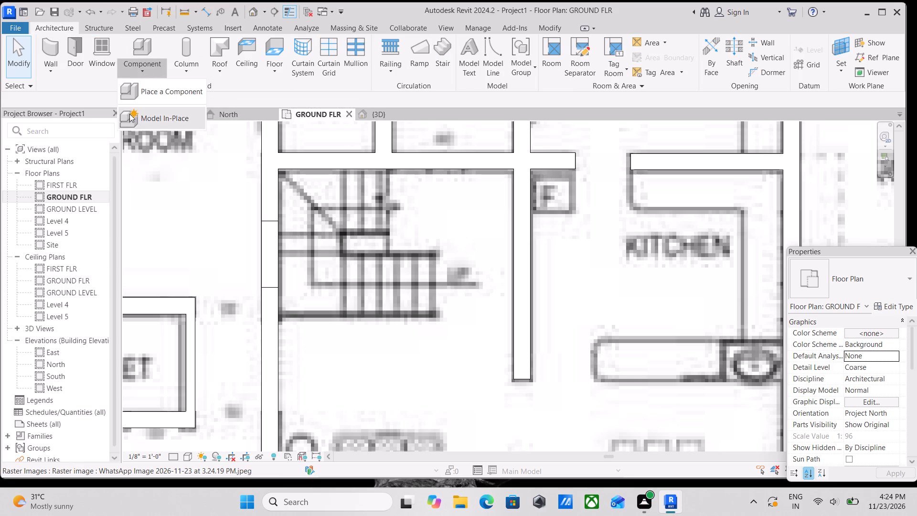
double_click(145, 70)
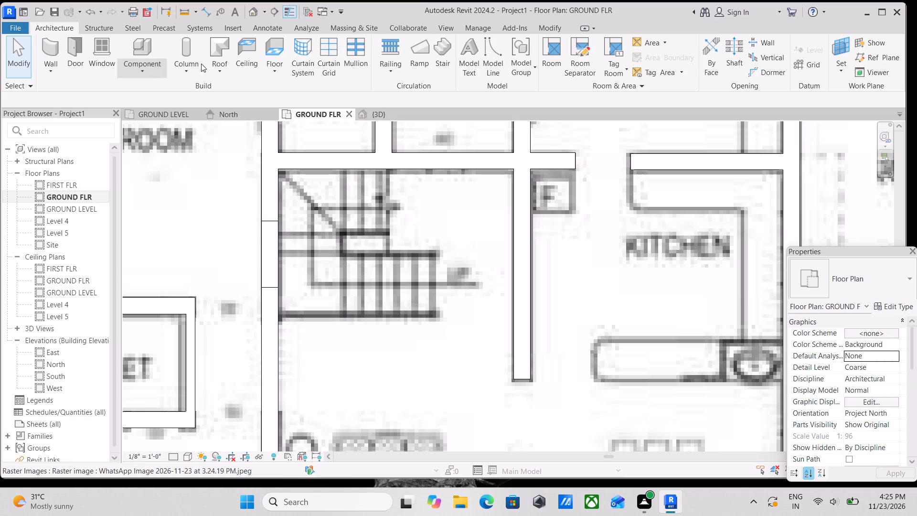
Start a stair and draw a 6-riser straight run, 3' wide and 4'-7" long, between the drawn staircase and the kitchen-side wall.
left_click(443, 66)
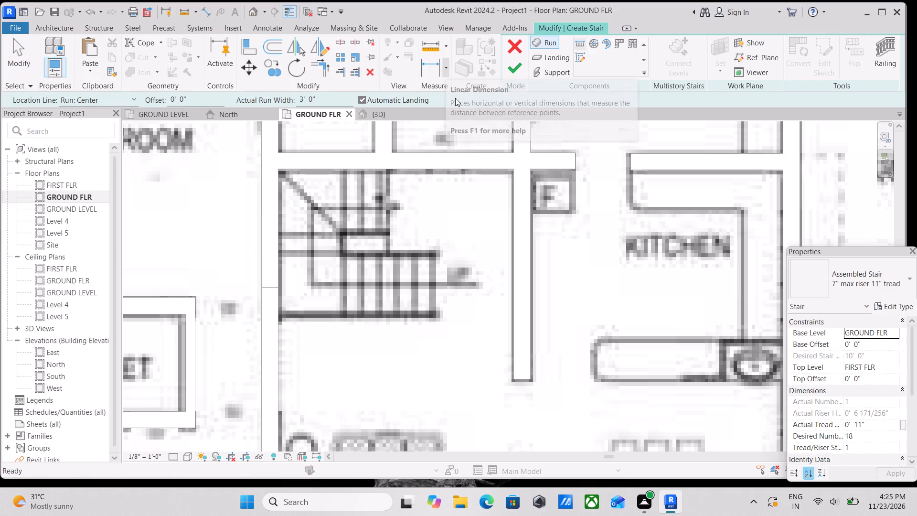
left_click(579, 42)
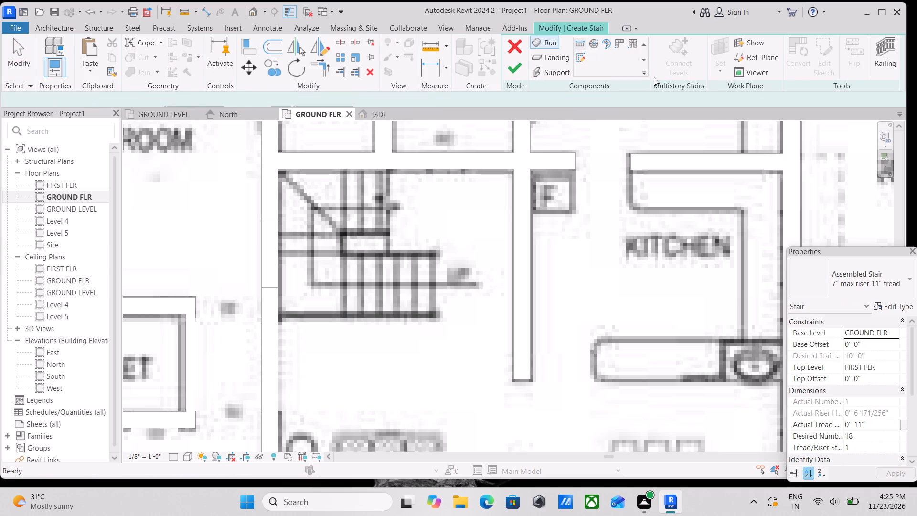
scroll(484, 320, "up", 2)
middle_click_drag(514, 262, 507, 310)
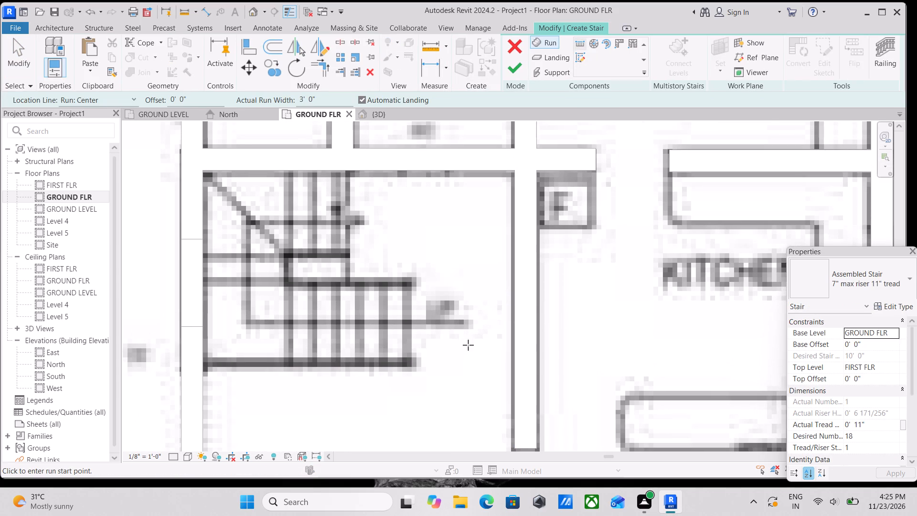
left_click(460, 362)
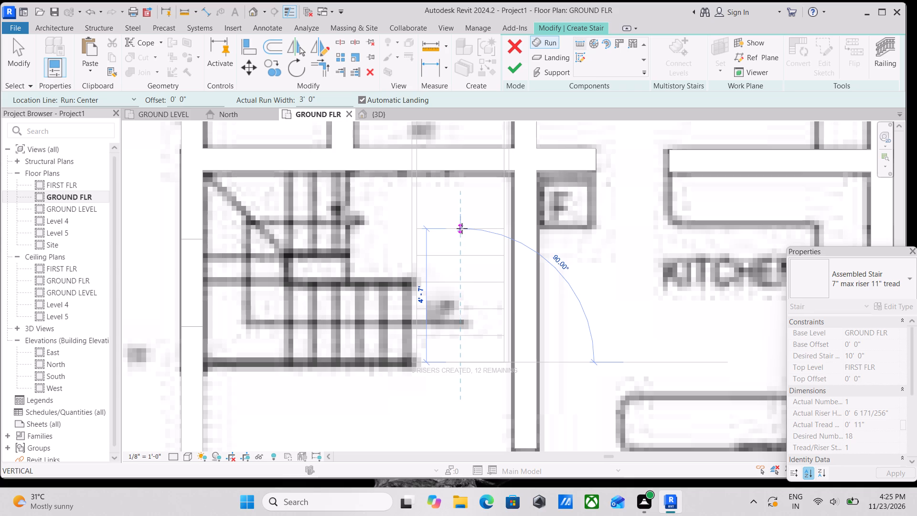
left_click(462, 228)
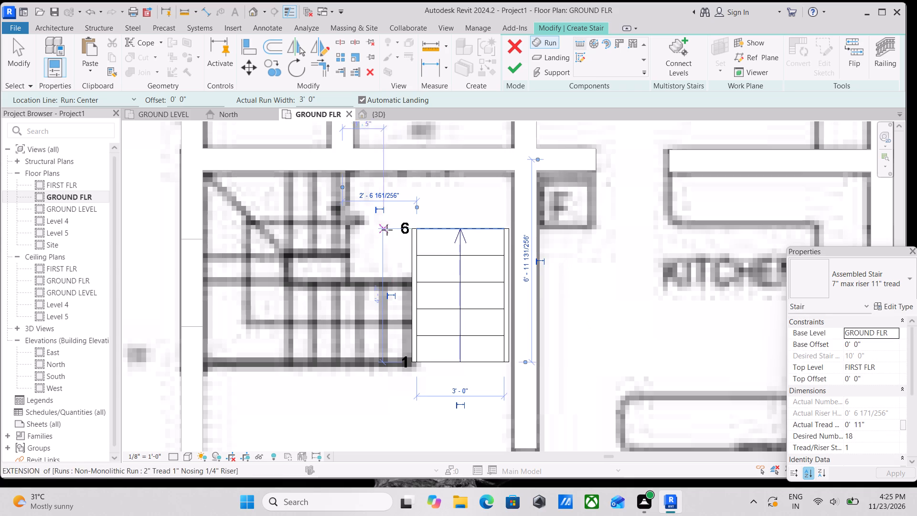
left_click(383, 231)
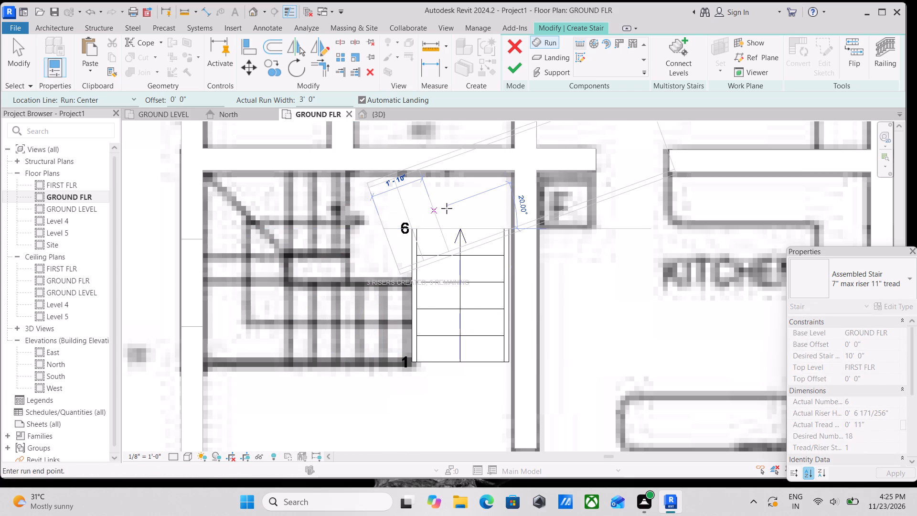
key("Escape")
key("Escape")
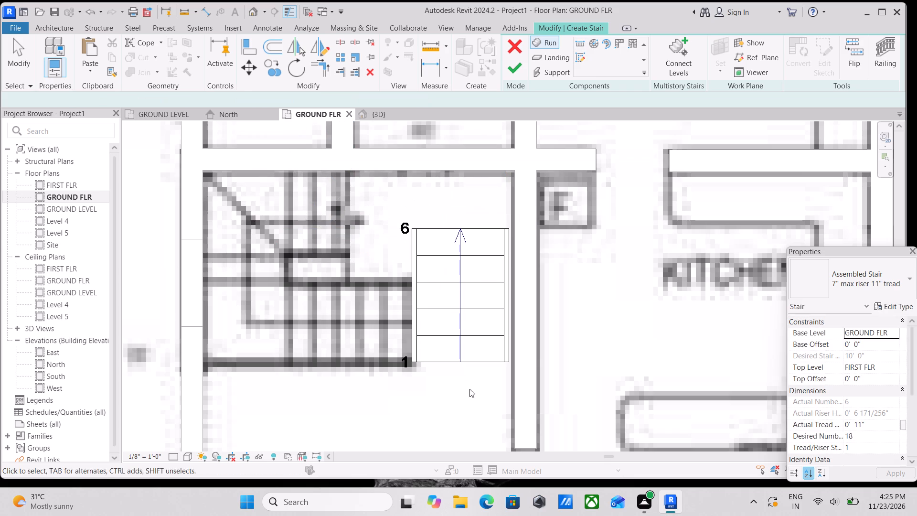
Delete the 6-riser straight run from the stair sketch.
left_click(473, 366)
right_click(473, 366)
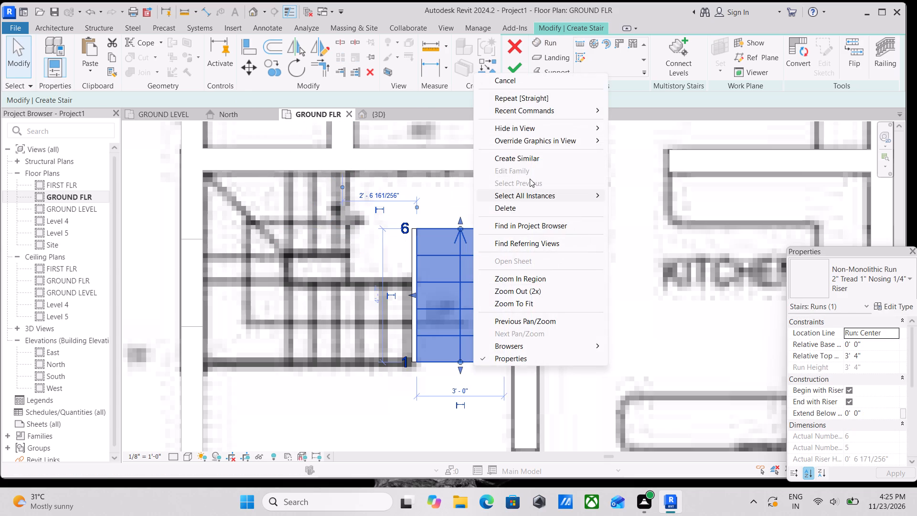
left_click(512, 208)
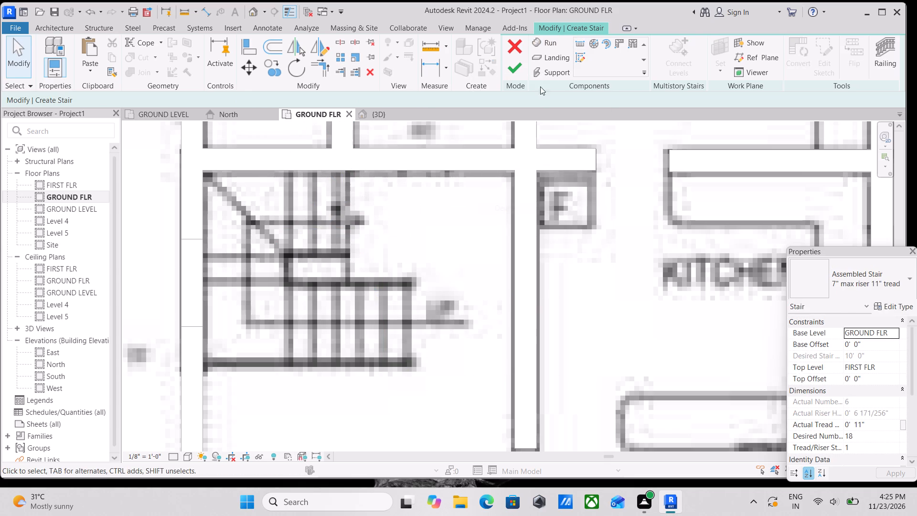
Create a U-shaped stair beside the kitchen-side wall with a 3' wide 8-riser run, an automatic landing and a 10-riser return run.
left_click(581, 43)
scroll(471, 281, "down", 2)
middle_click_drag(471, 281, 544, 272)
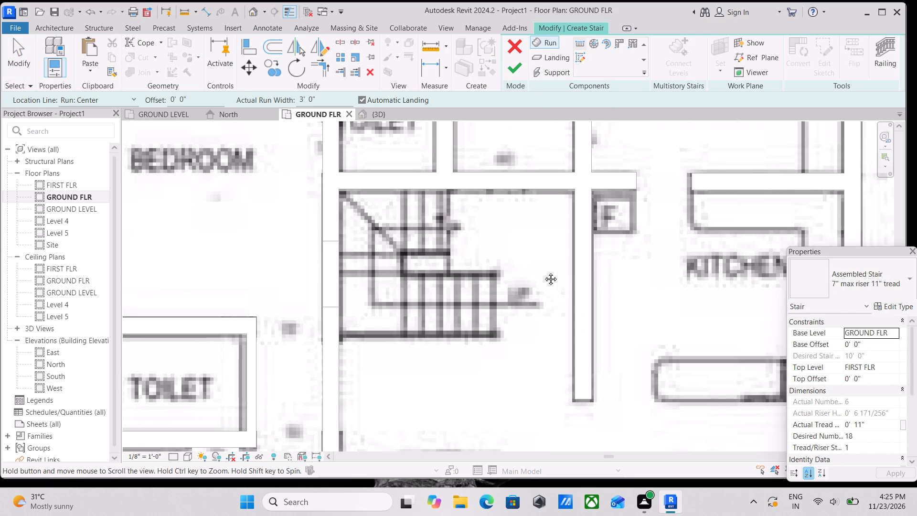
middle_click_drag(544, 272, 544, 272)
left_click(533, 384)
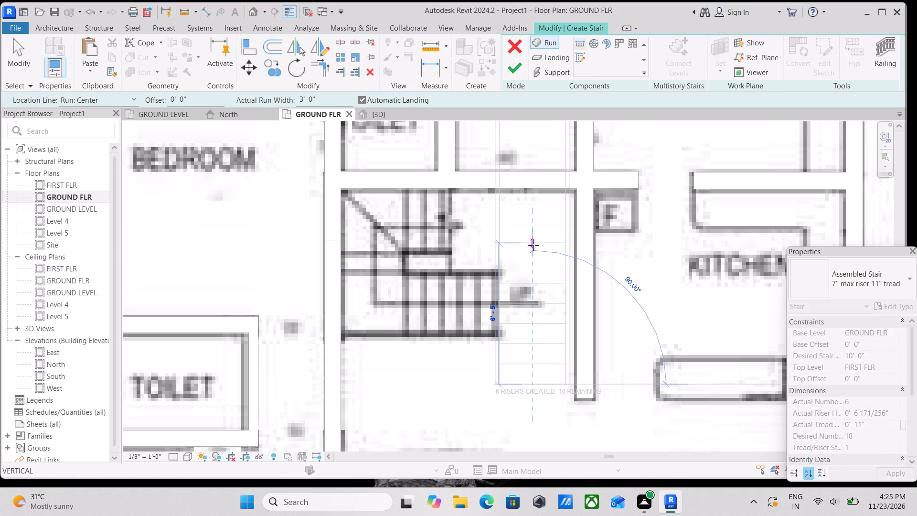
left_click(532, 246)
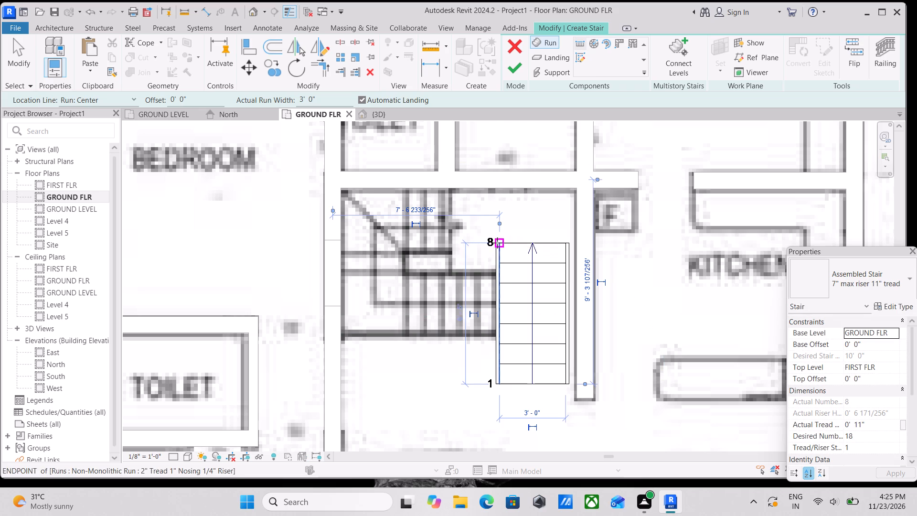
left_click(453, 247)
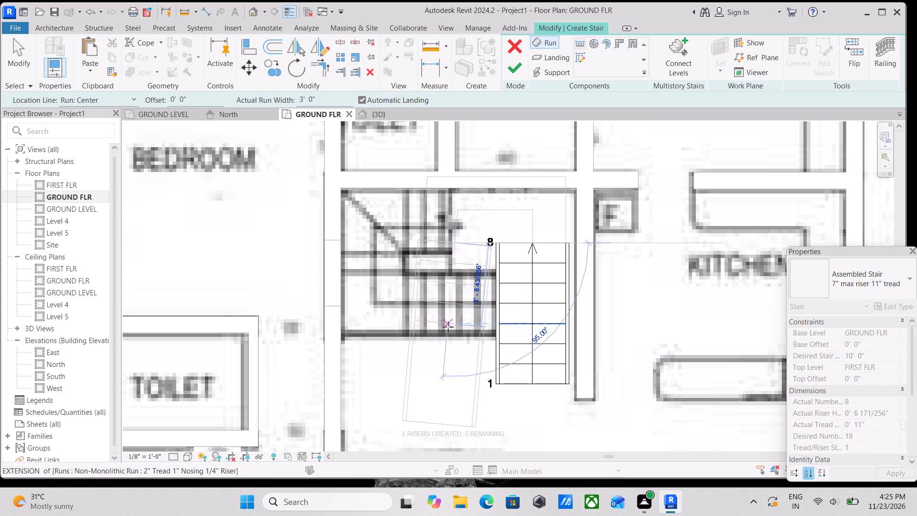
middle_click_drag(462, 375, 461, 325)
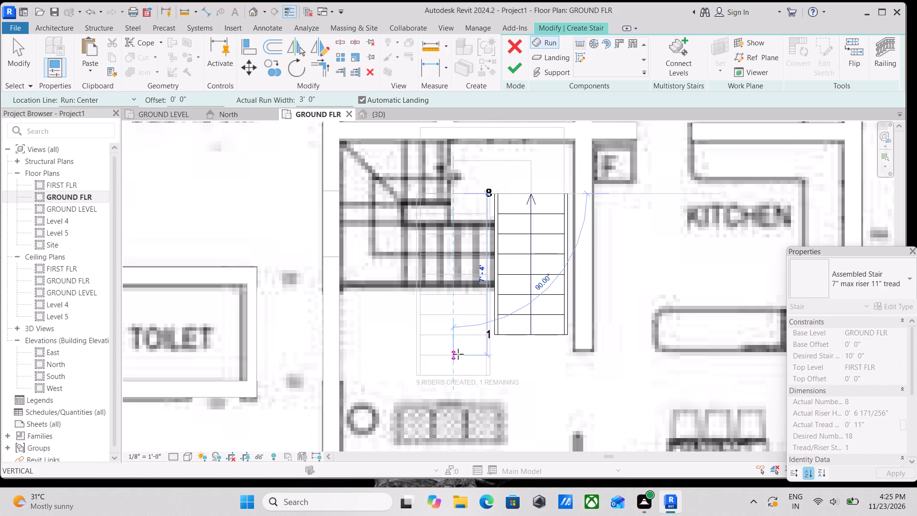
left_click(460, 383)
key("Escape")
scroll(472, 318, "down", 2)
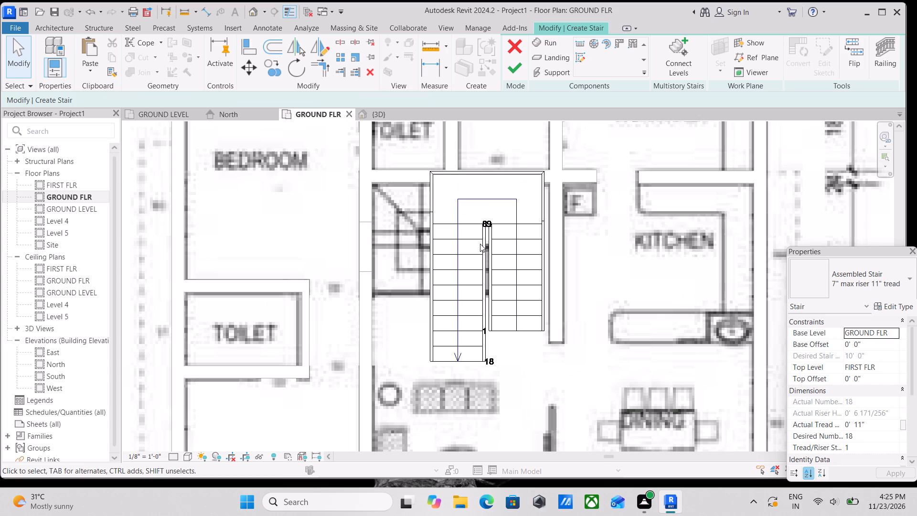
key("Escape")
left_click(509, 66)
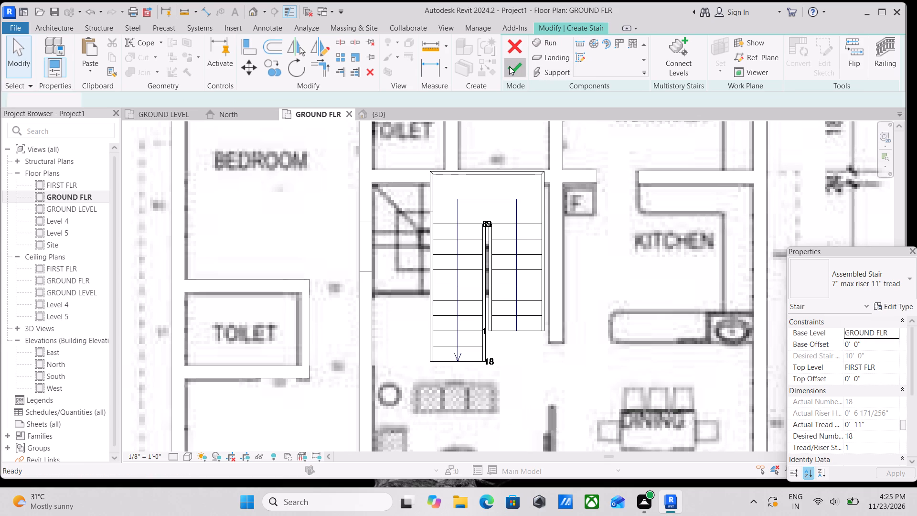
scroll(609, 240, "down", 4)
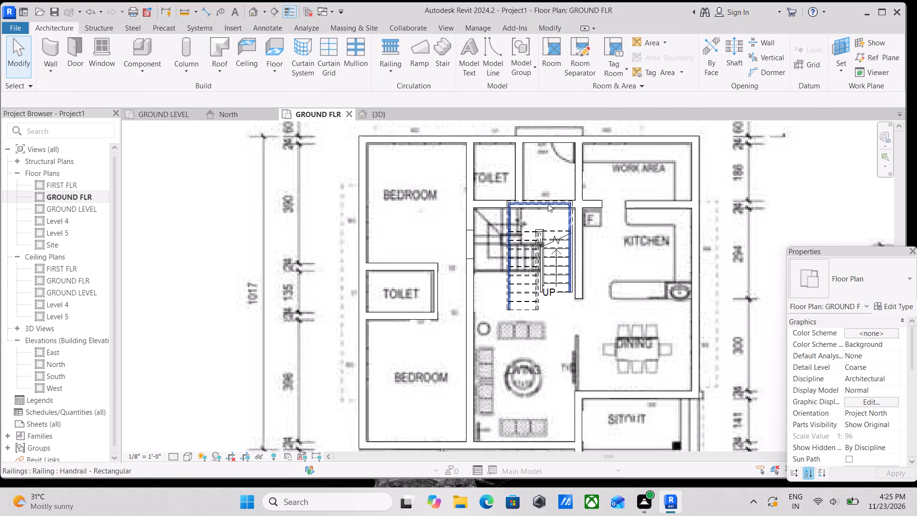
key("Escape")
Examine the new U-shaped stair in the 3D view from several sides, including its landing against the surrounding walls.
left_click(375, 112)
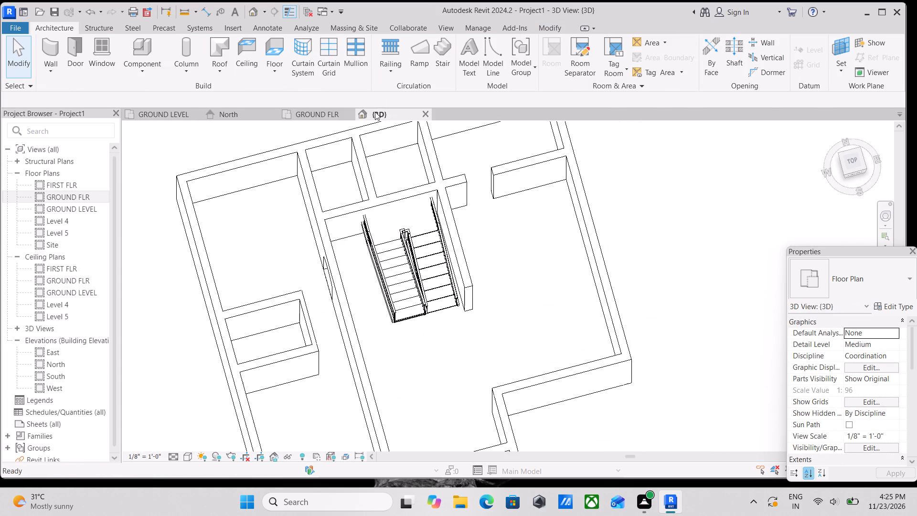
scroll(447, 297, "up", 1)
middle_click_drag(447, 297, 445, 272)
middle_click_drag(470, 308, 368, 224, "shift")
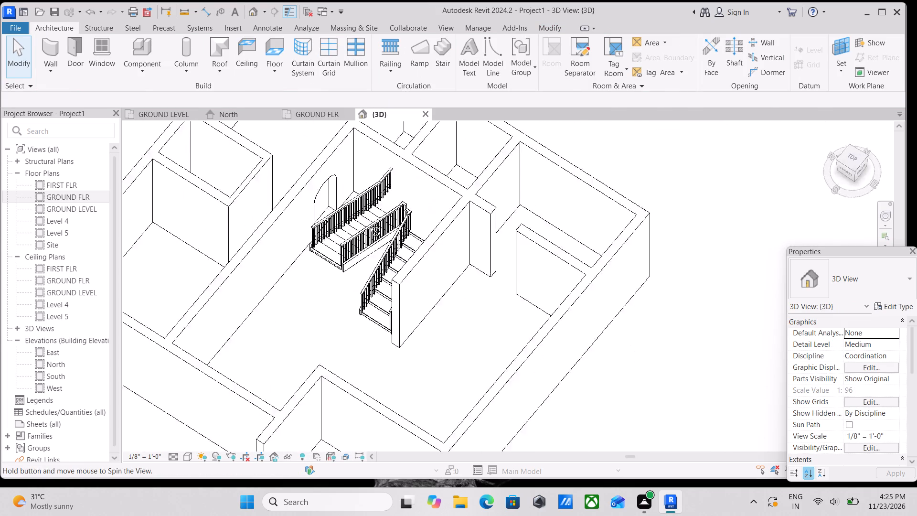
middle_click_drag(368, 224, 686, 197, "shift")
middle_click_drag(414, 226, 330, 276, "shift")
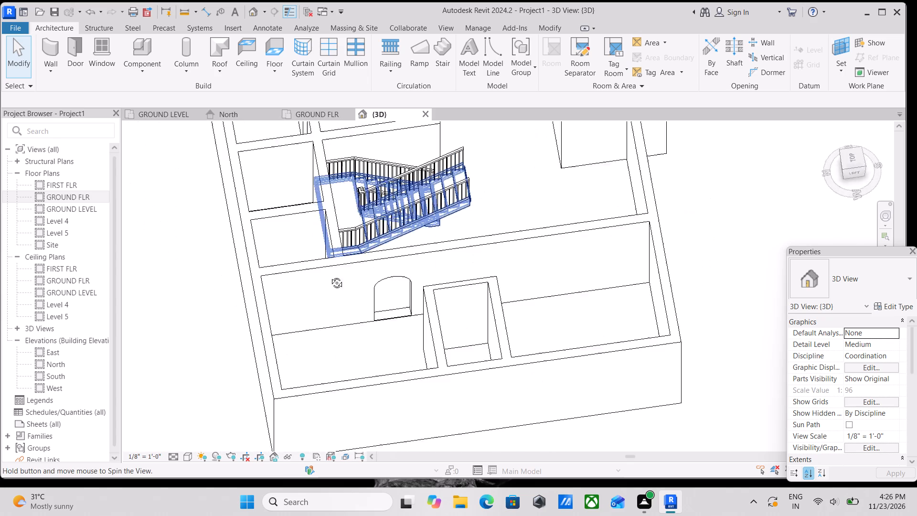
middle_click_drag(330, 276, 298, 269, "shift")
scroll(388, 175, "up", 2)
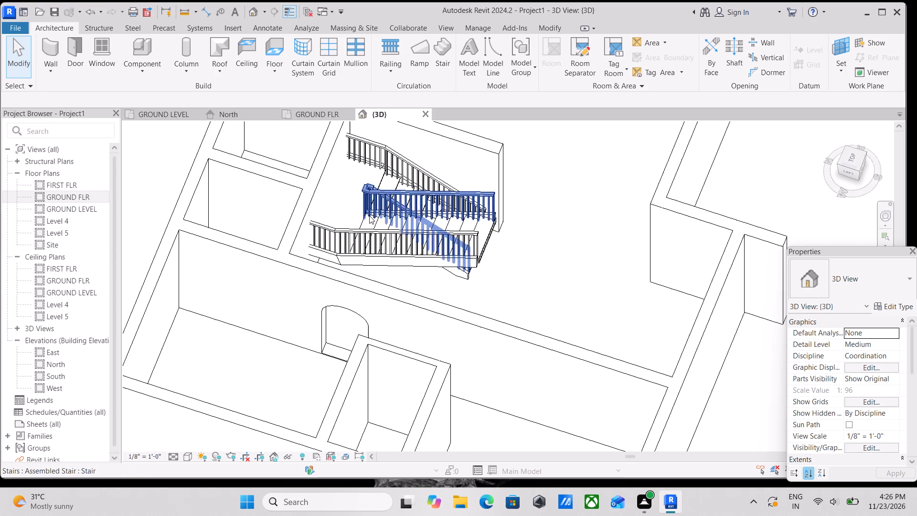
Nudge the whole U-shaped stair eight increments away from the wall behind its landing, toward the living area.
left_click(379, 223)
middle_click_drag(419, 266, 430, 234)
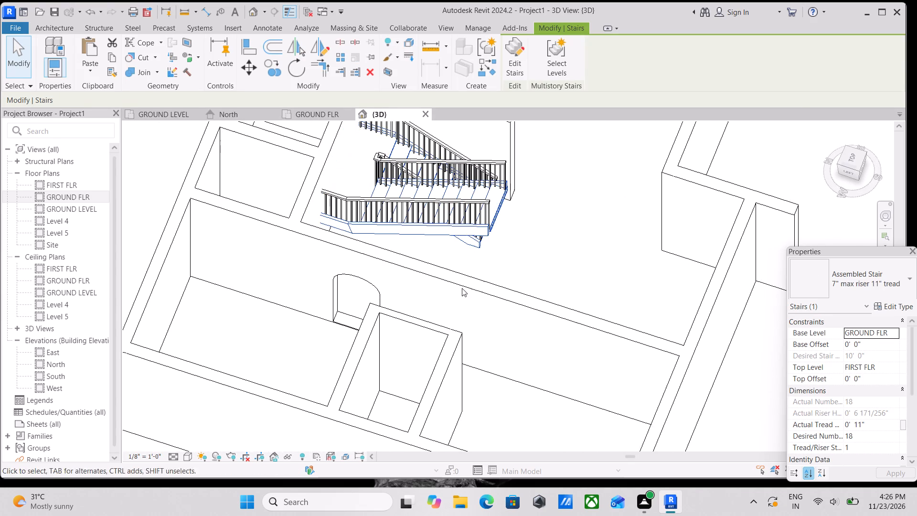
scroll(500, 303, "down", 1)
middle_click_drag(500, 303, 247, 165, "shift")
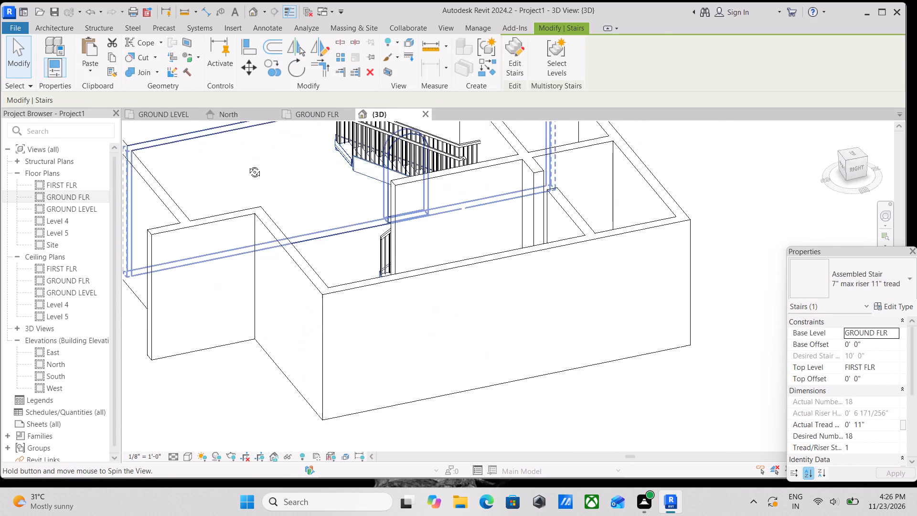
middle_click_drag(247, 165, 344, 203, "shift")
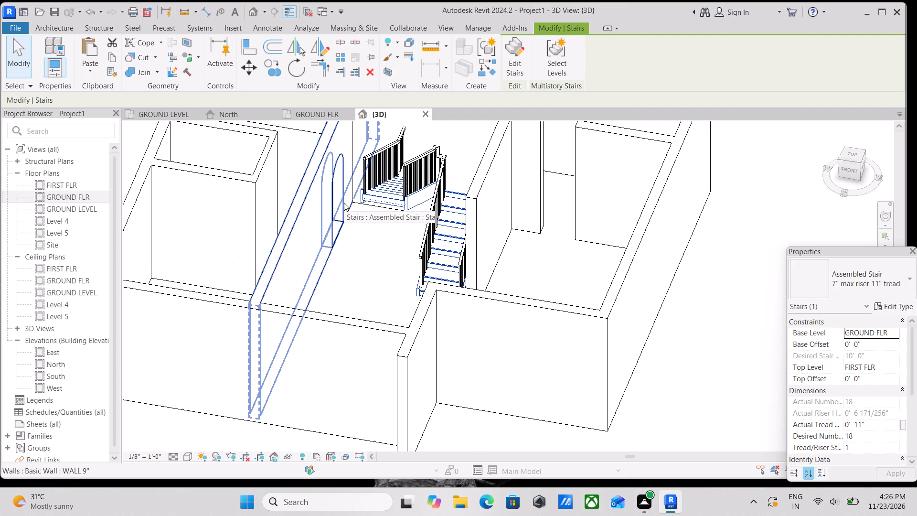
key("Down")
key("Down")
key("Down")
key("Down")
key("Down")
key("Down")
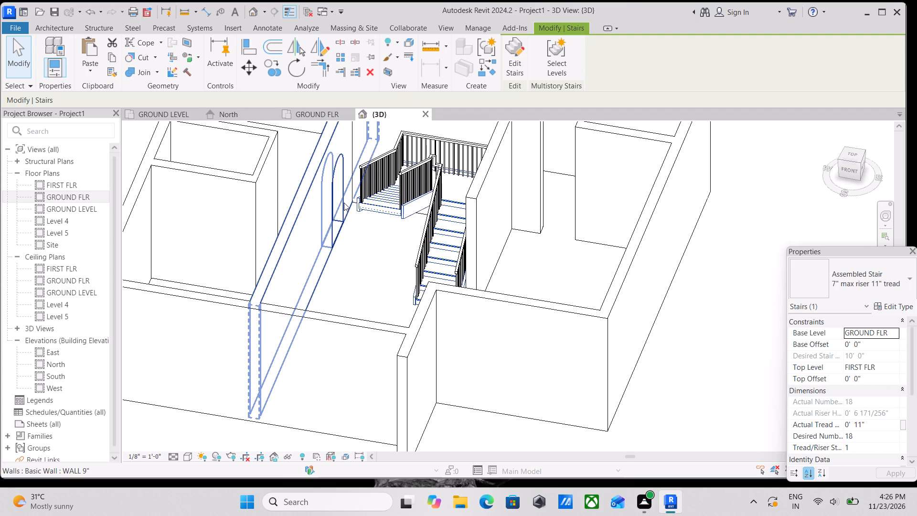
key("Down")
key("Down")
Inspect the moved stair in 3D from all sides, checking its runs, landing and railings against the adjoining walls.
scroll(368, 239, "down", 2)
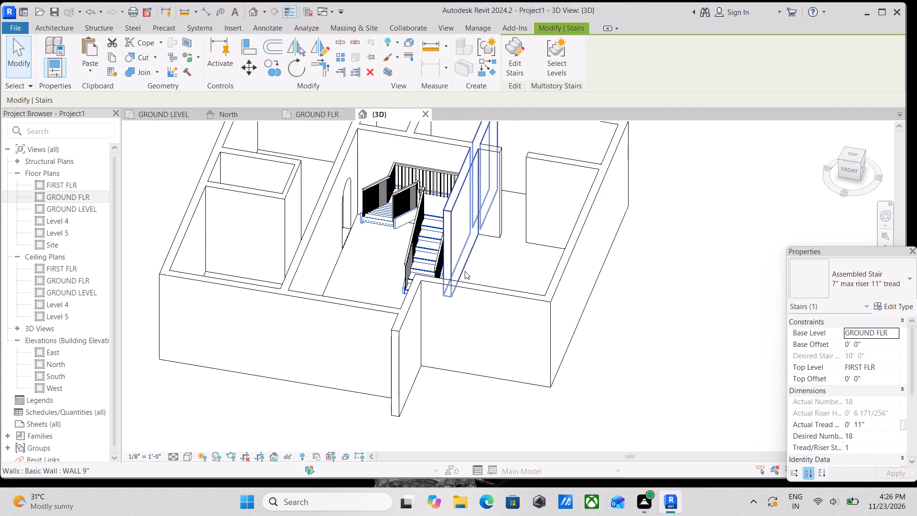
middle_click_drag(491, 276, 408, 278, "shift")
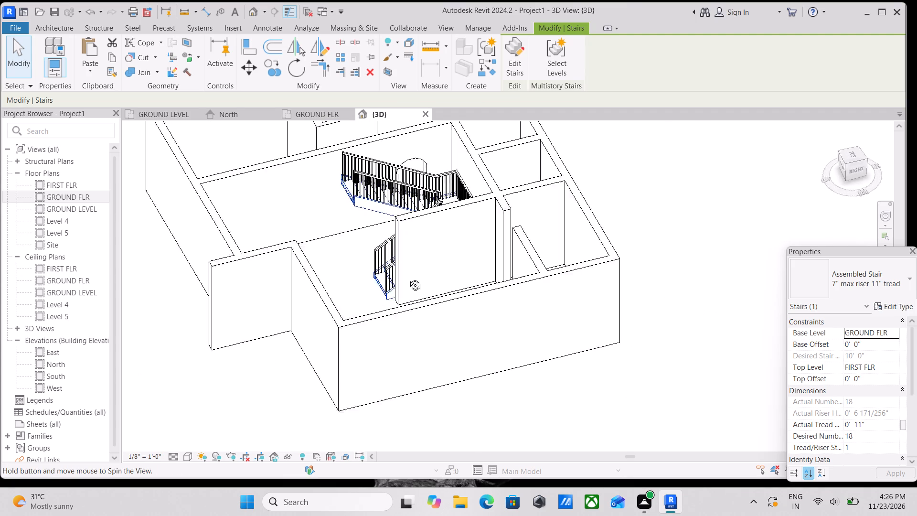
middle_click_drag(408, 278, 515, 265, "shift")
middle_click_drag(390, 271, 528, 310, "shift")
middle_click_drag(427, 308, 384, 354)
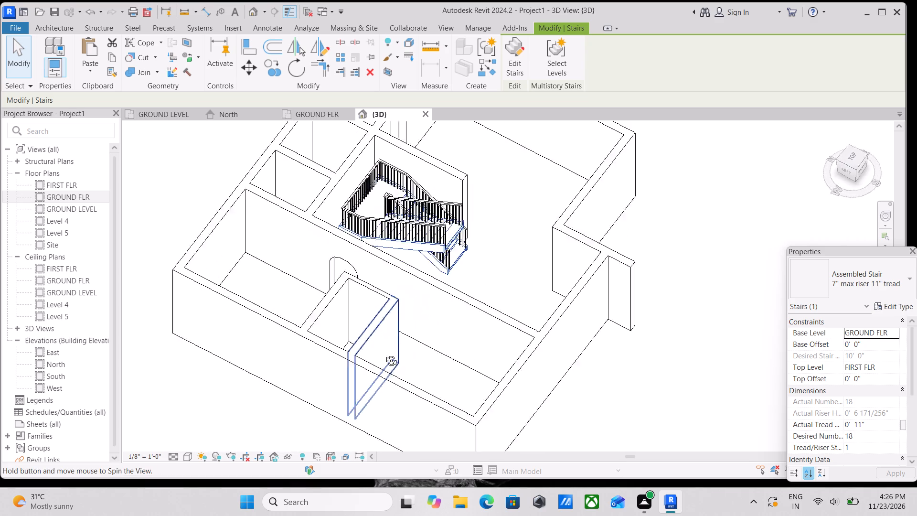
middle_click_drag(384, 354, 380, 356)
middle_click_drag(432, 270, 288, 206)
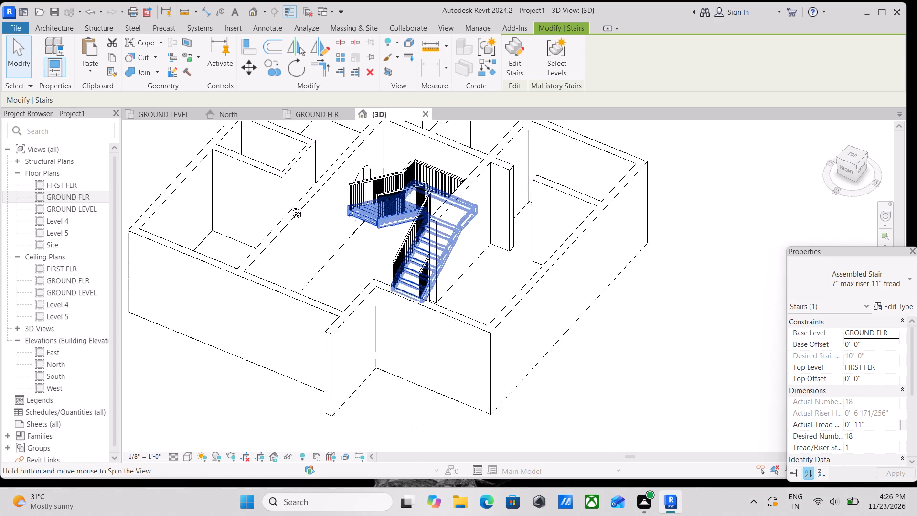
middle_click_drag(288, 206, 290, 205)
middle_click_drag(371, 254, 477, 202, "shift")
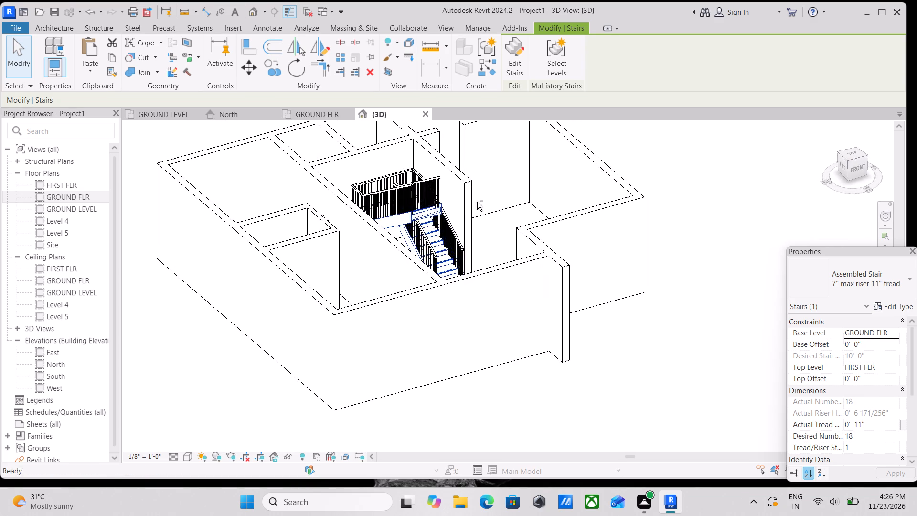
middle_click_drag(461, 246, 353, 211, "shift")
middle_click_drag(376, 233, 414, 223)
middle_click_drag(370, 224, 392, 239, "shift")
middle_click_drag(365, 227, 430, 309)
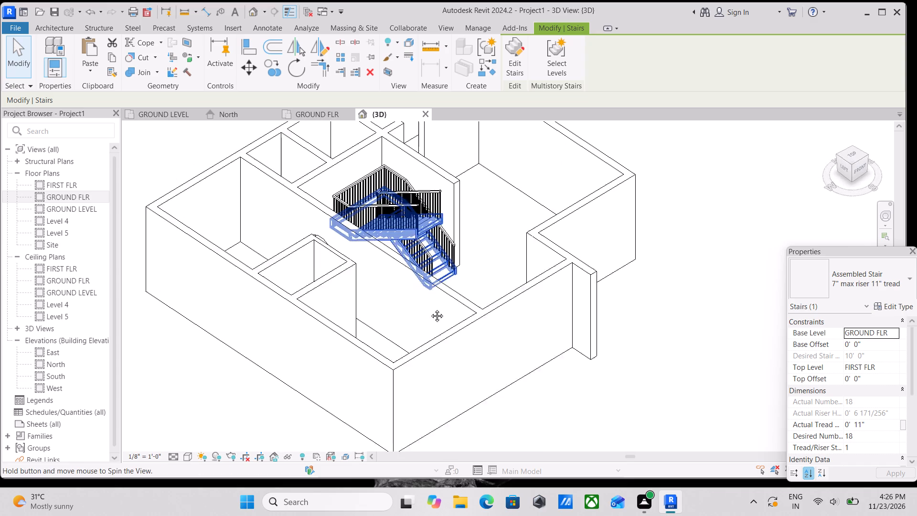
middle_click_drag(430, 309, 430, 309)
scroll(448, 196, "up", 2)
scroll(359, 186, "up", 3)
key("Escape")
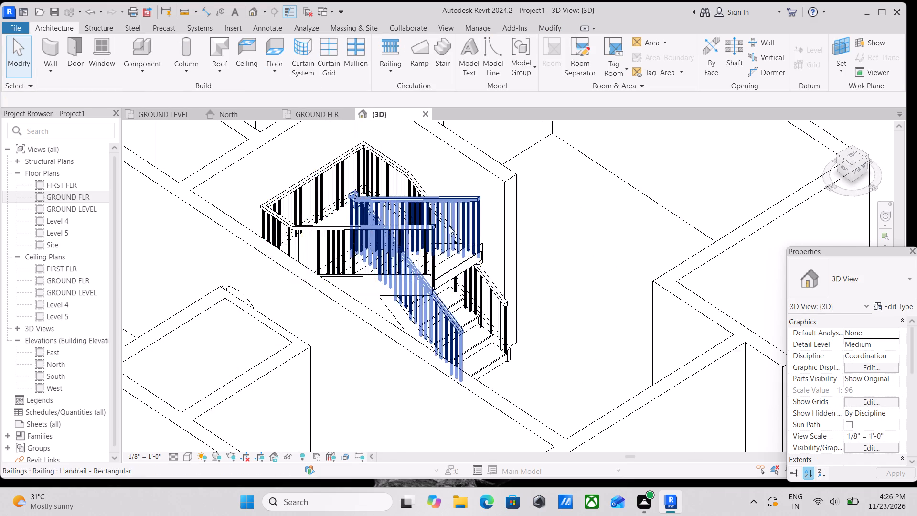
scroll(463, 233, "up", 2)
scroll(463, 233, "down", 6)
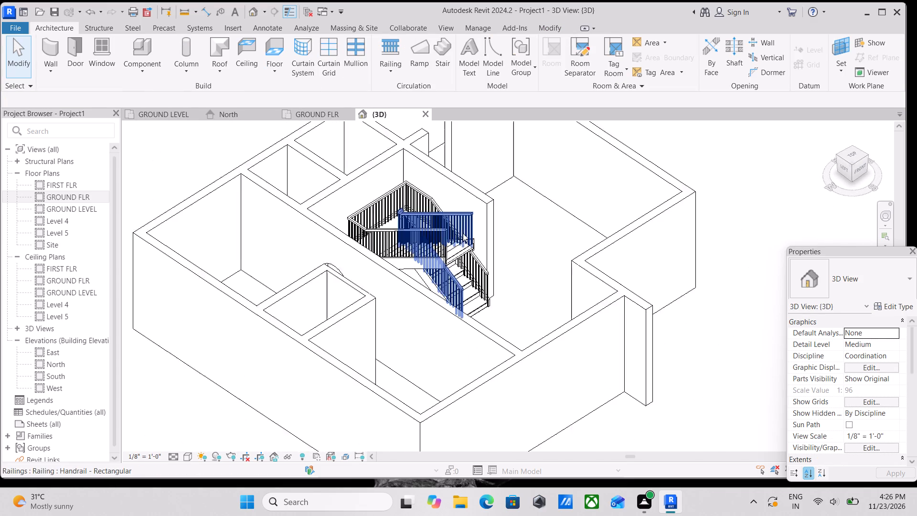
scroll(463, 233, "down", 3)
middle_click_drag(470, 236, 424, 263)
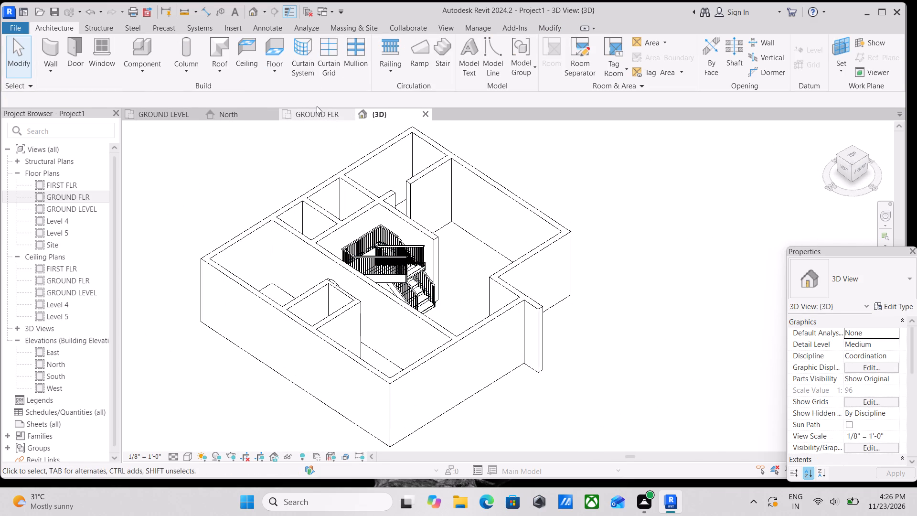
Return to the GROUND FLR plan and examine the stair placement together with the living and sitout areas.
left_click(317, 106)
left_click(317, 116)
scroll(443, 292, "down", 2)
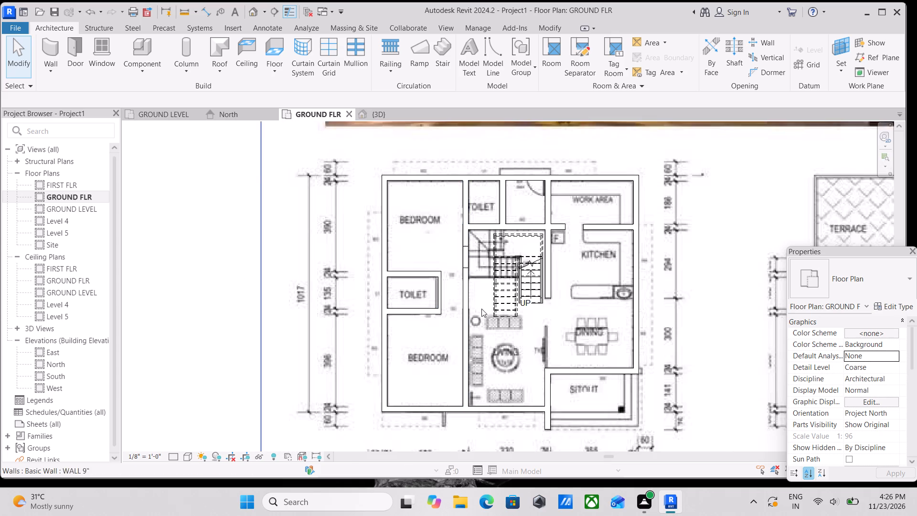
middle_click_drag(486, 307, 415, 260)
scroll(513, 360, "up", 2)
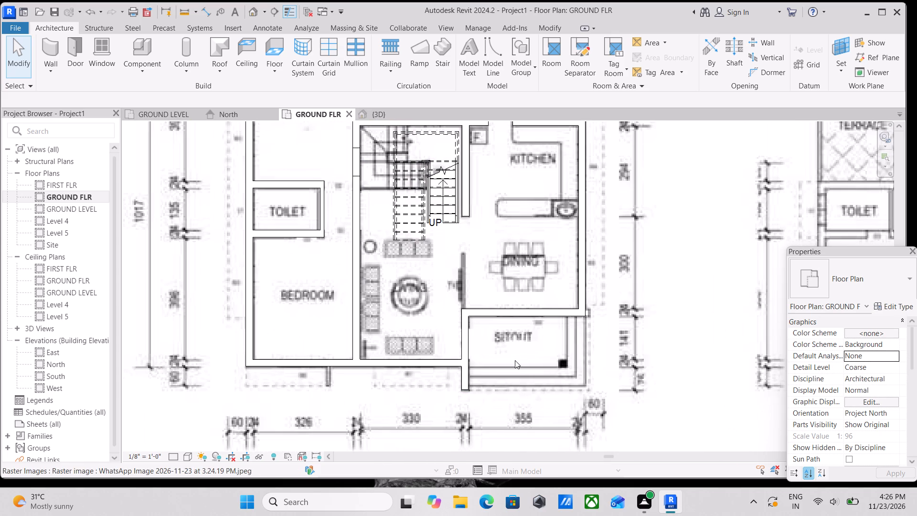
scroll(485, 345, "up", 1)
scroll(427, 326, "down", 2)
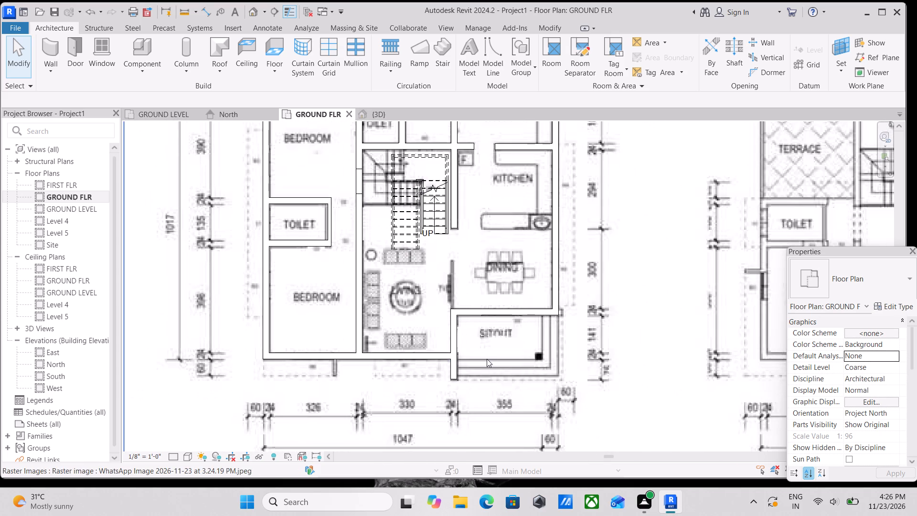
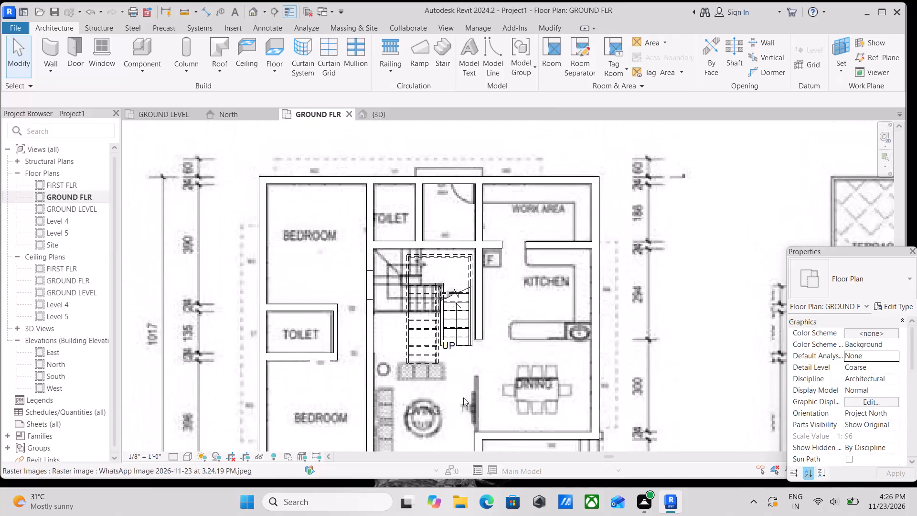
Examine the GROUND FLR plan around the bedrooms, toilets, stair and kitchen, comparing the modelled walls with the plan image.
scroll(419, 344, "down", 2)
middle_click_drag(419, 344, 439, 403)
scroll(408, 320, "up", 2)
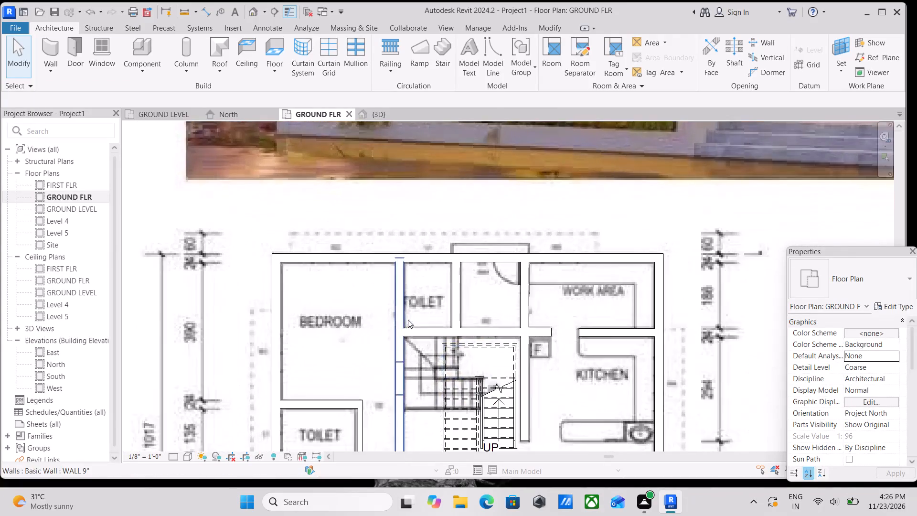
scroll(408, 320, "up", 3)
scroll(397, 282, "down", 2)
middle_click_drag(402, 281, 303, 251)
scroll(318, 325, "down", 2)
middle_click_drag(318, 325, 336, 289)
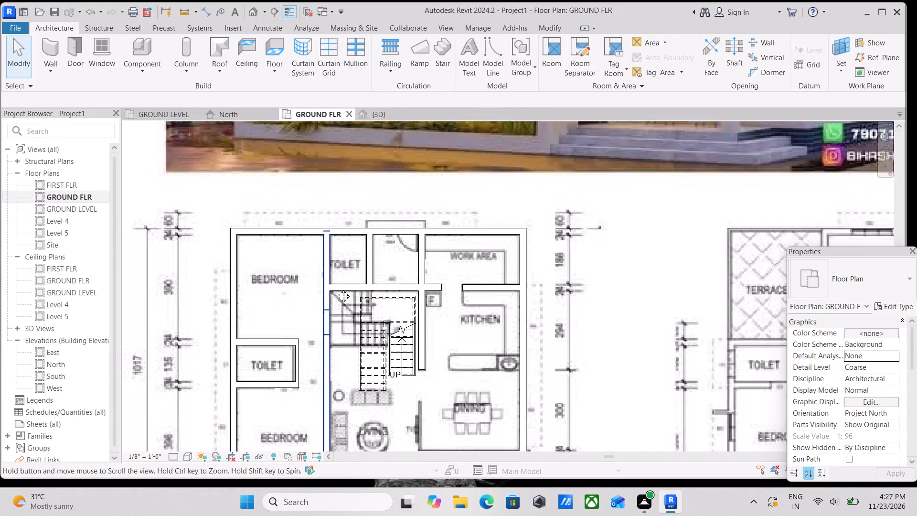
middle_click_drag(336, 289, 355, 248)
scroll(467, 318, "down", 2)
scroll(448, 281, "up", 2)
scroll(356, 283, "up", 2)
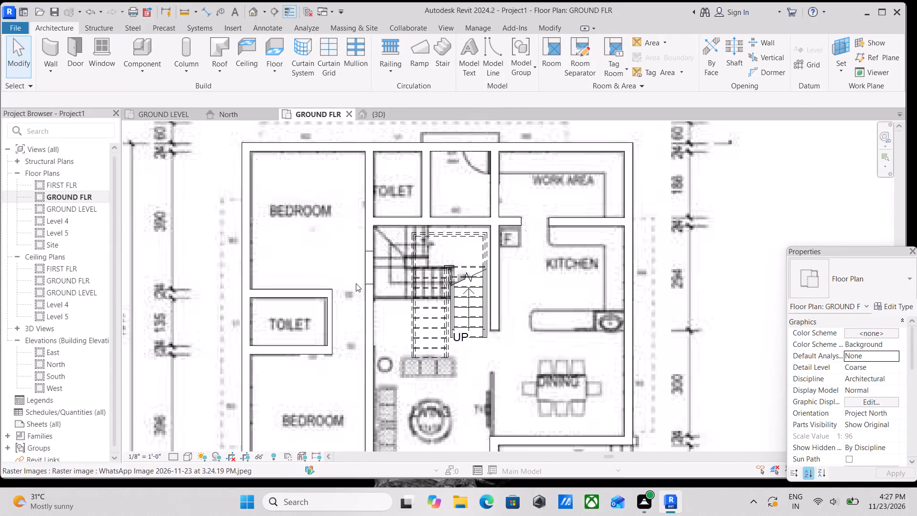
middle_click_drag(431, 276, 452, 319)
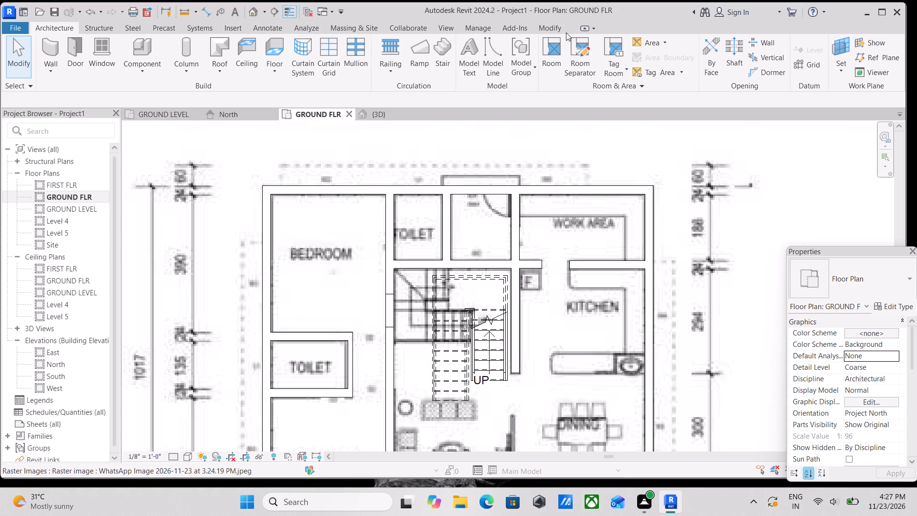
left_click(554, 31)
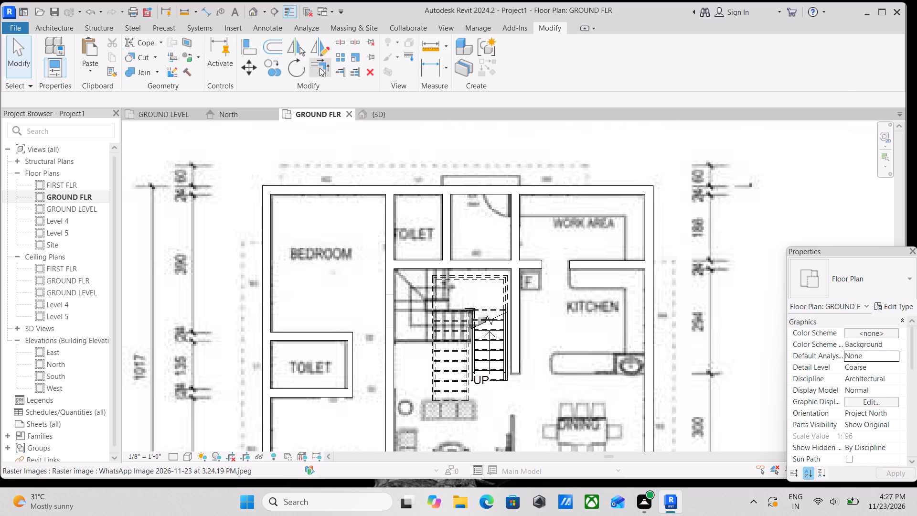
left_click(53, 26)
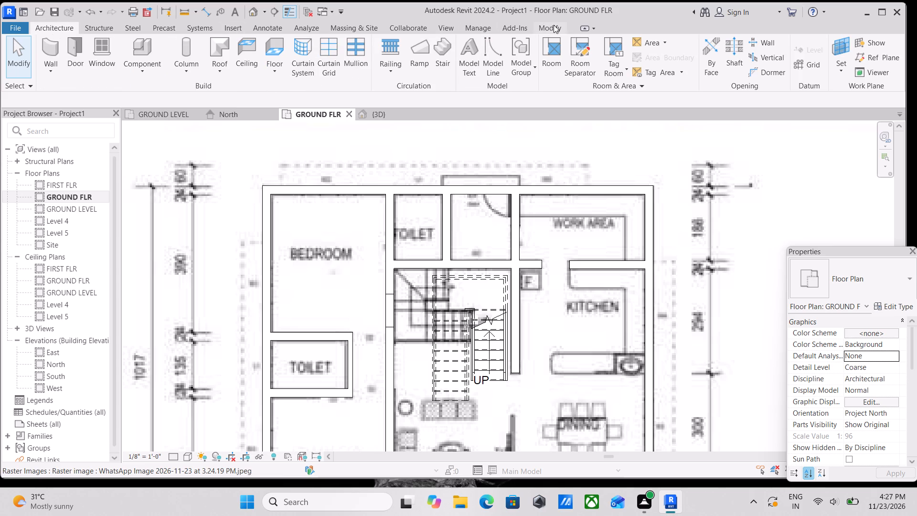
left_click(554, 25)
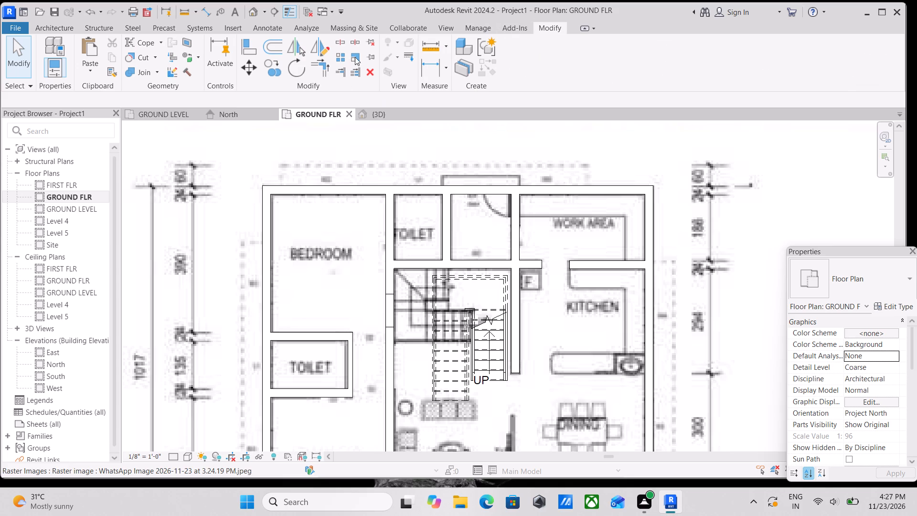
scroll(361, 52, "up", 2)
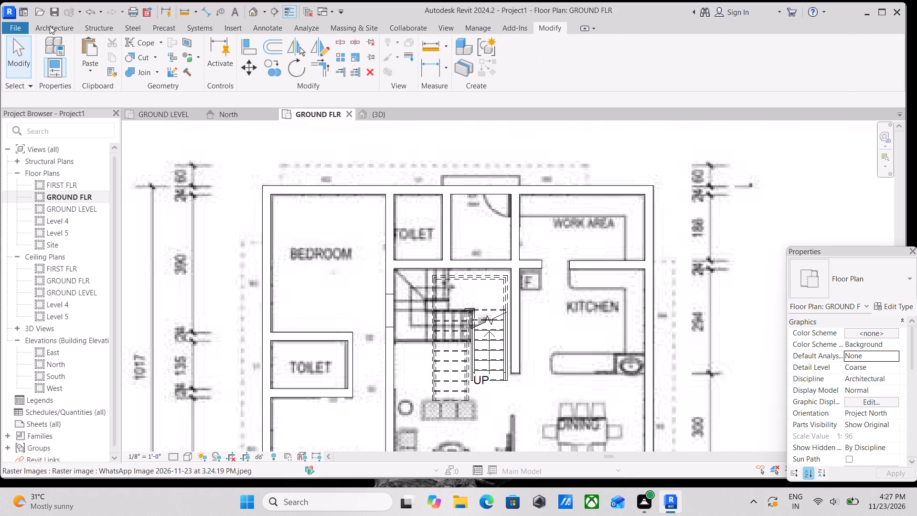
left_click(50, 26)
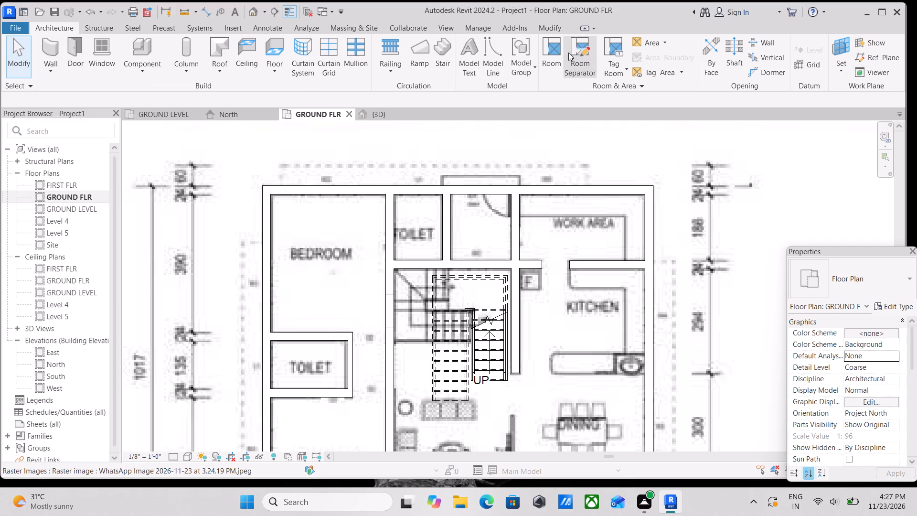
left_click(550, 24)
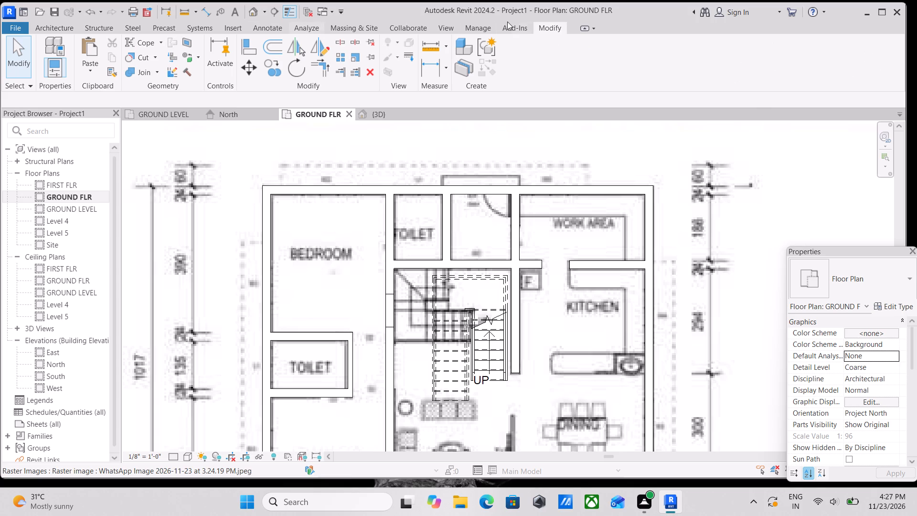
Examine the whole ground-floor layout against the plan image, from the upper bedroom and toilets down to the living and sitout areas.
scroll(465, 244, "up", 3)
middle_click_drag(245, 218, 371, 238)
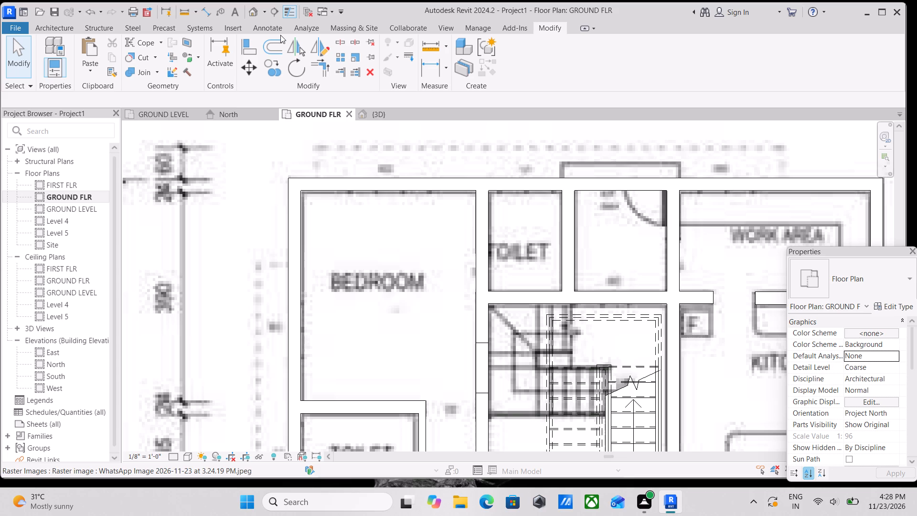
scroll(280, 35, "up", 3)
scroll(332, 44, "down", 3)
scroll(374, 165, "down", 3)
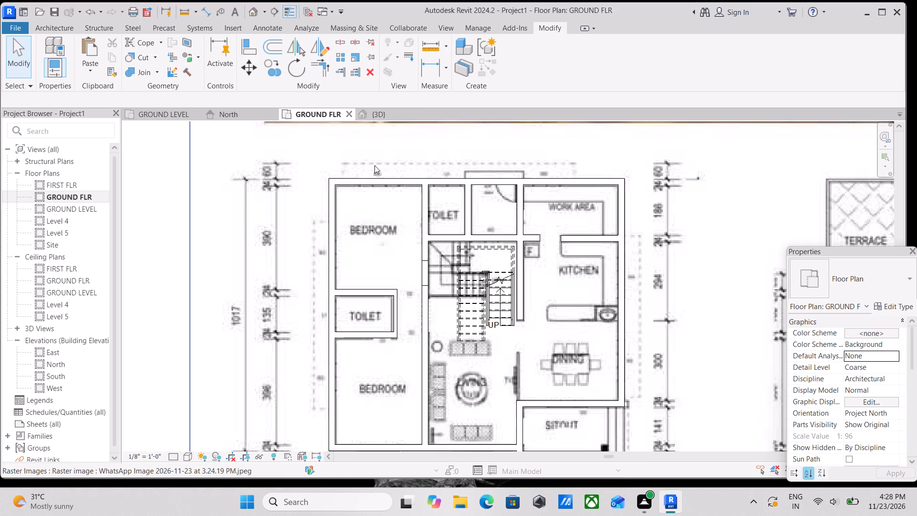
scroll(385, 210, "down", 1)
middle_click_drag(385, 210, 347, 189)
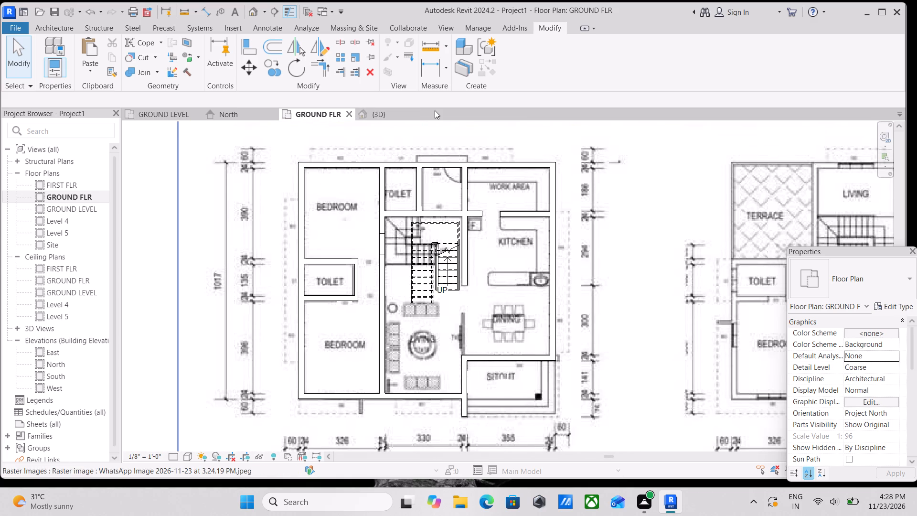
scroll(357, 219, "up", 3)
scroll(326, 184, "up", 1)
scroll(316, 190, "down", 1)
middle_click_drag(316, 190, 336, 296)
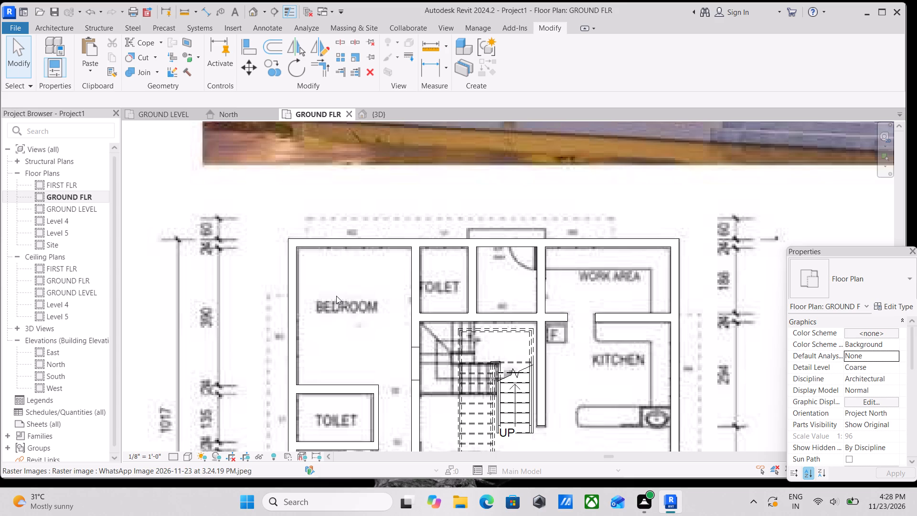
scroll(336, 296, "up", 3)
scroll(370, 279, "down", 6)
middle_click_drag(370, 278, 386, 222)
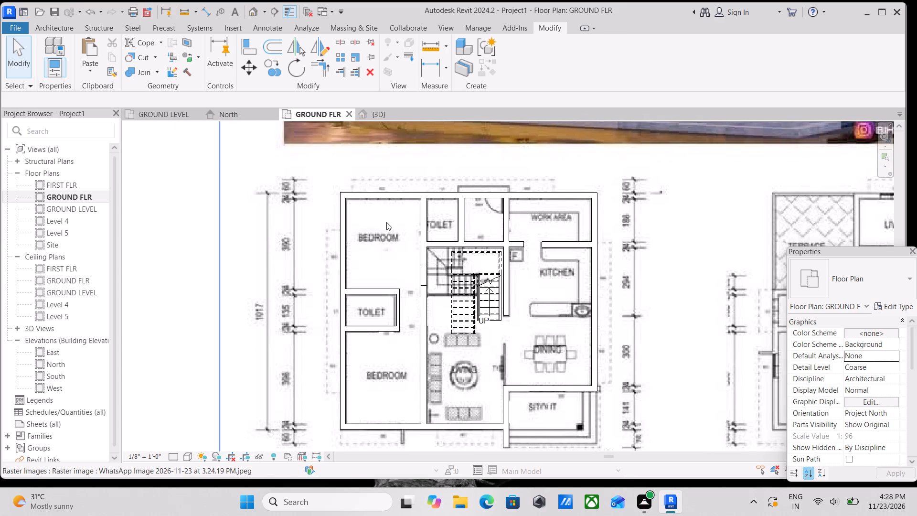
scroll(533, 310, "up", 2)
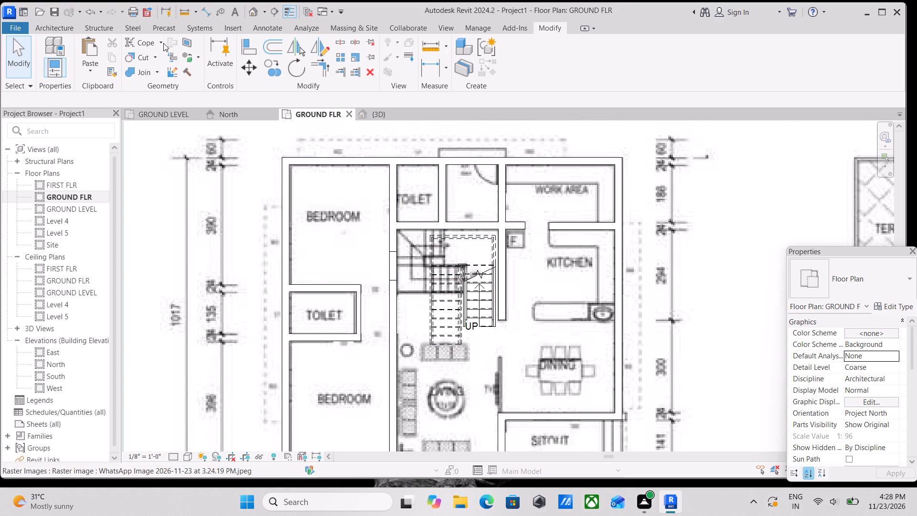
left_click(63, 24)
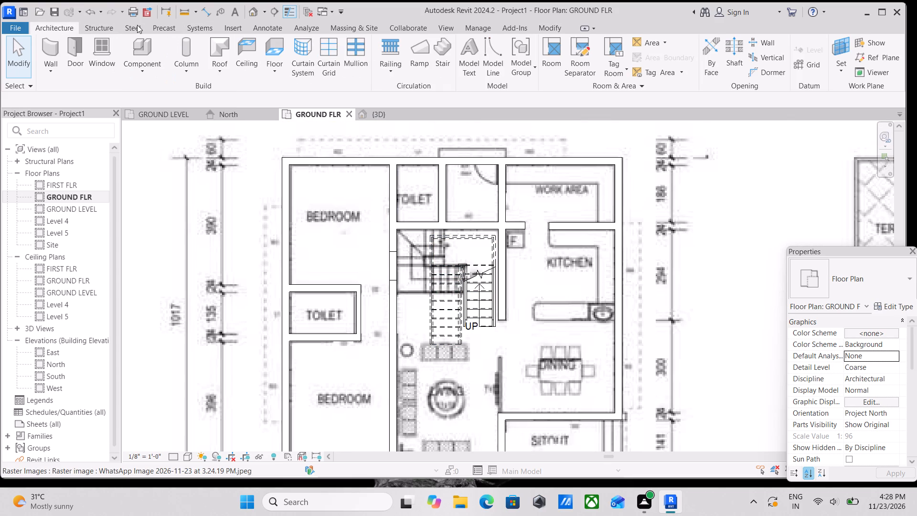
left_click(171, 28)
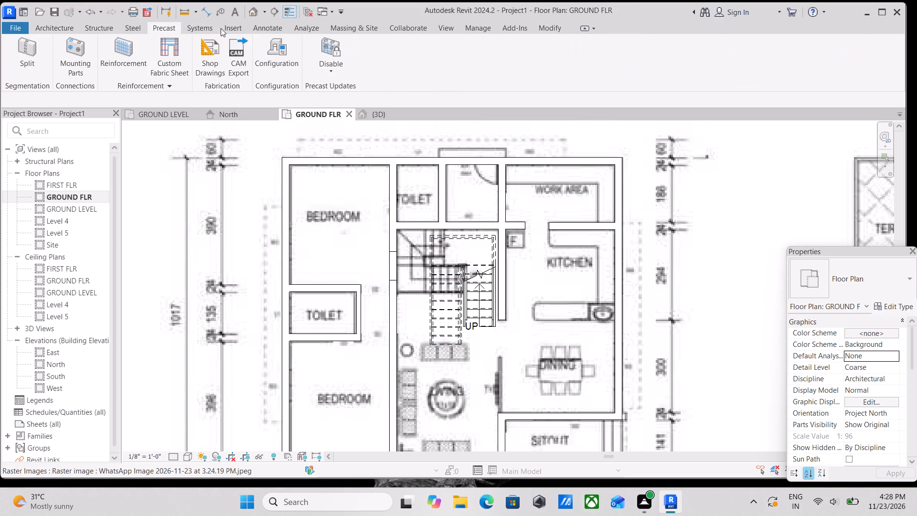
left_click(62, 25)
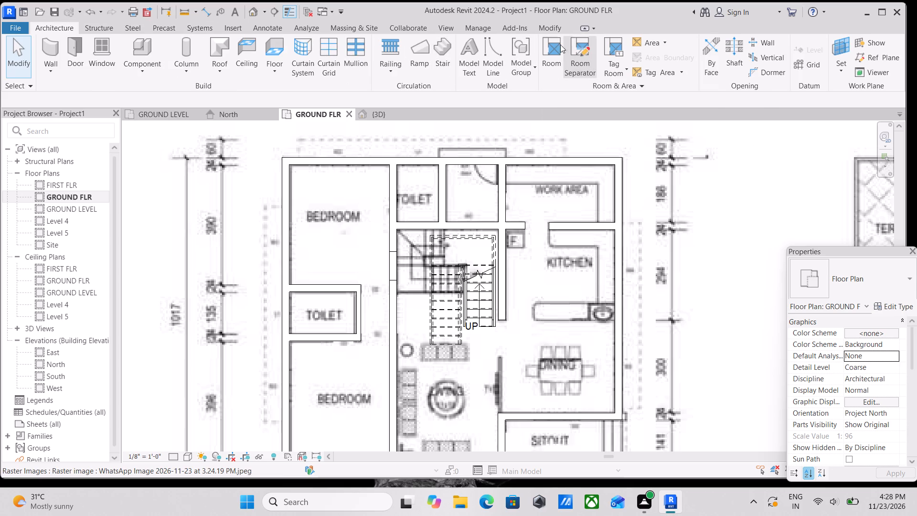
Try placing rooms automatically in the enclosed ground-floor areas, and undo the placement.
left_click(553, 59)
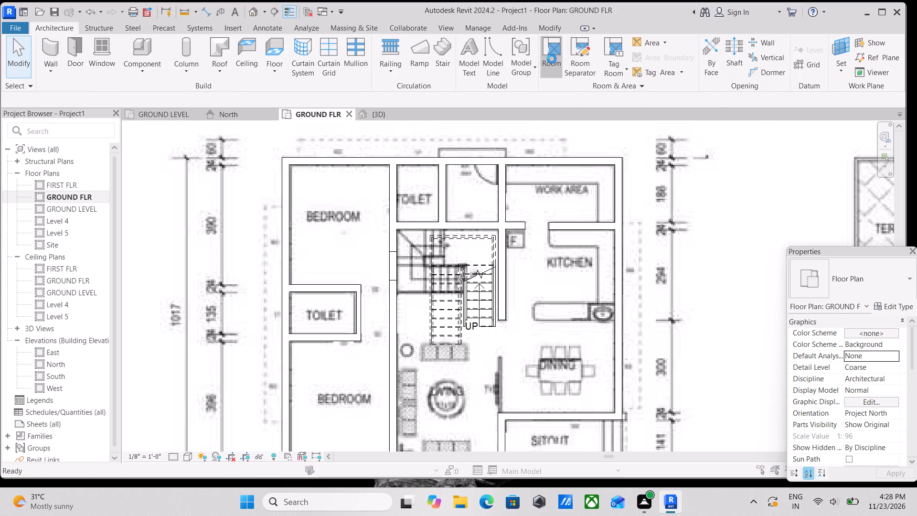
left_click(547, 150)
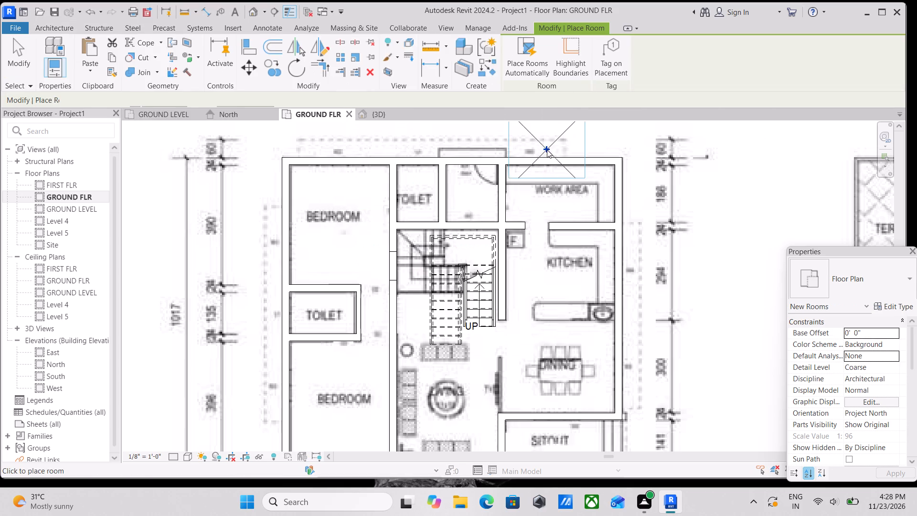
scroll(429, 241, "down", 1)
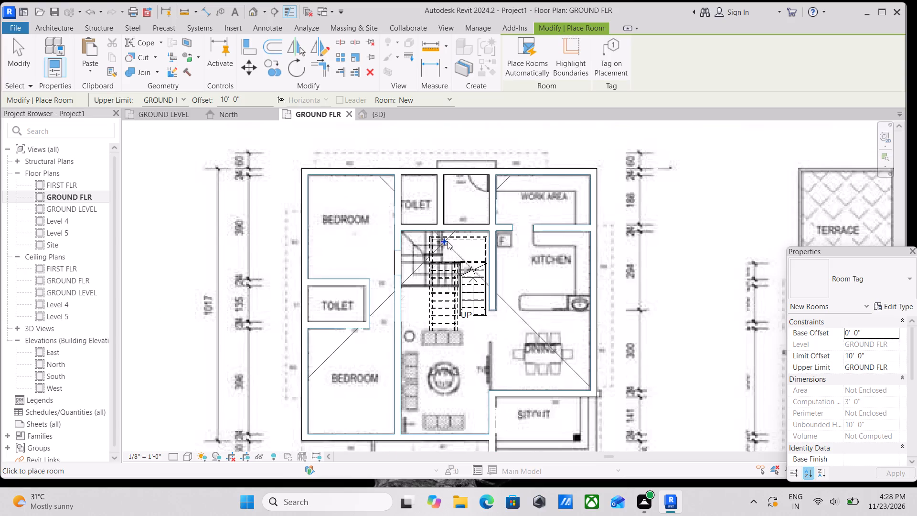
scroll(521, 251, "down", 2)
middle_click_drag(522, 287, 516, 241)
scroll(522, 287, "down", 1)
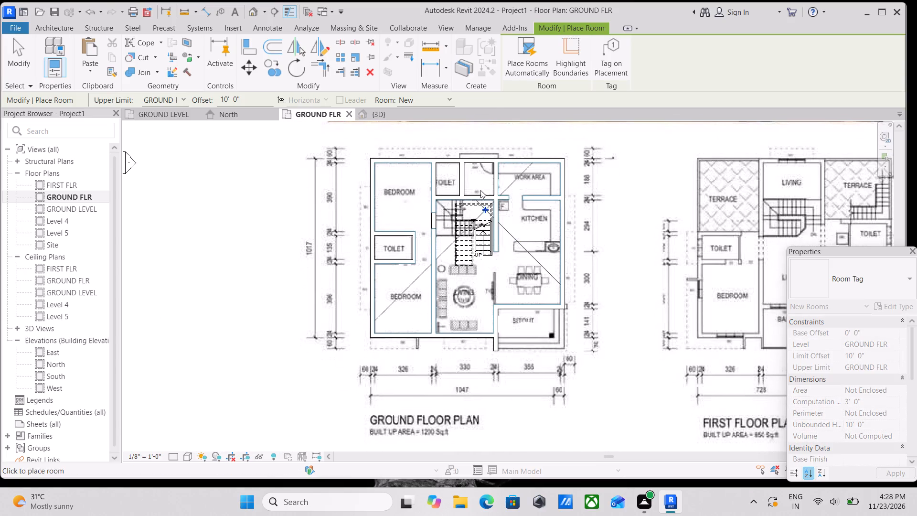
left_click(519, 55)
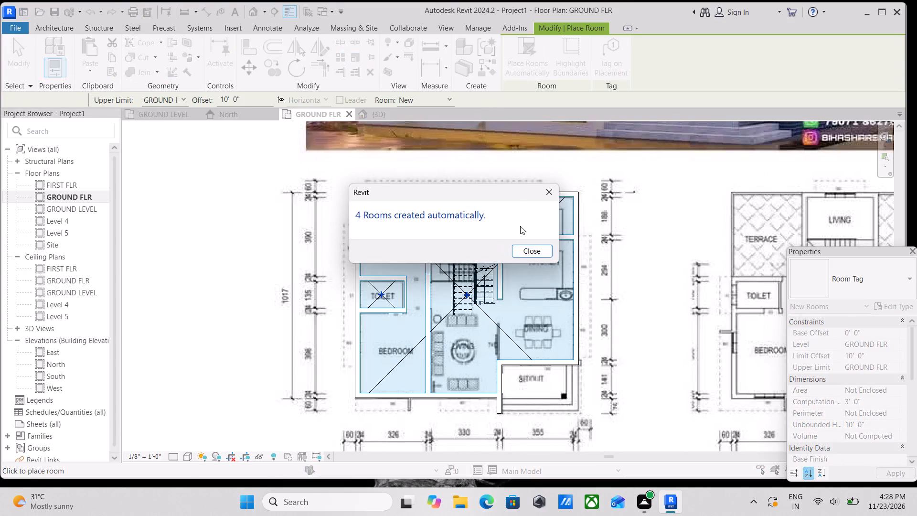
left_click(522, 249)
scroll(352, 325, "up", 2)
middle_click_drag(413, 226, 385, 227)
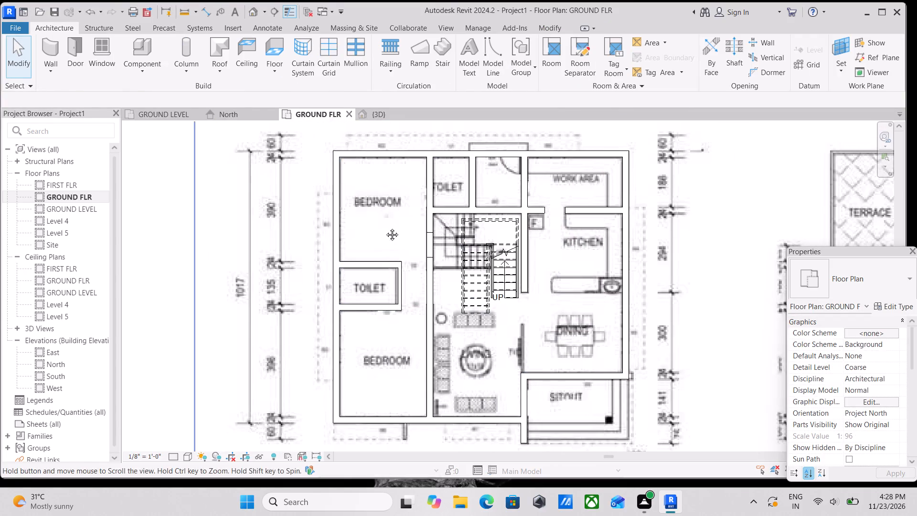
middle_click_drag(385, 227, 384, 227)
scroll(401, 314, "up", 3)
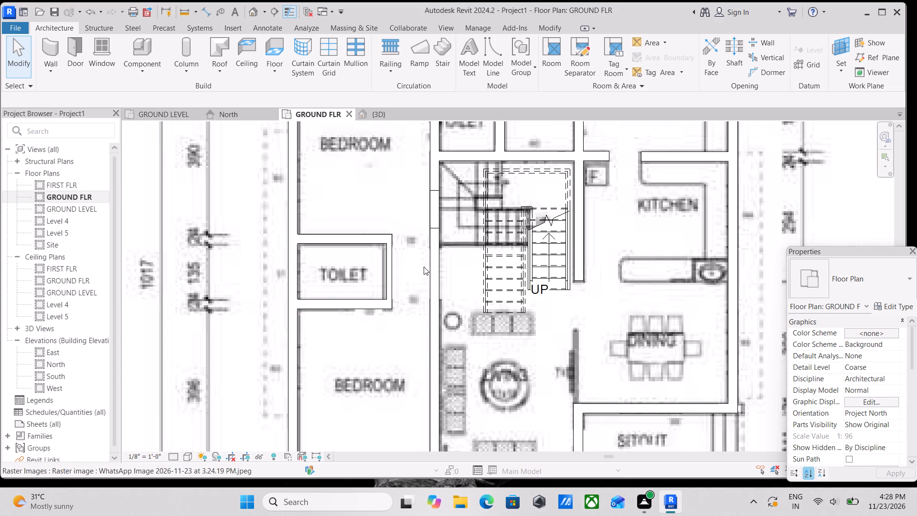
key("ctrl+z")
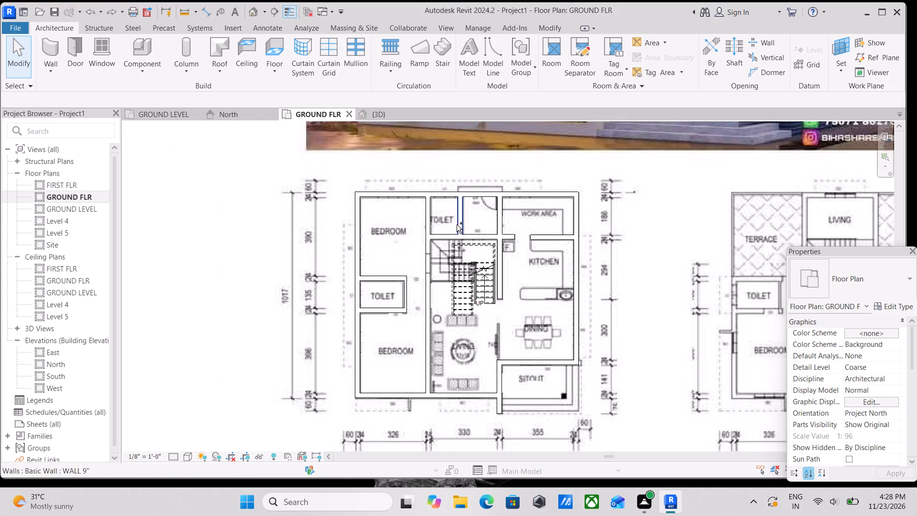
Draw an INTERIOR WALL 5" about 3' long from the lower corner of the toilet between the bedrooms to the bedroom-living wall.
scroll(414, 331, "up", 4)
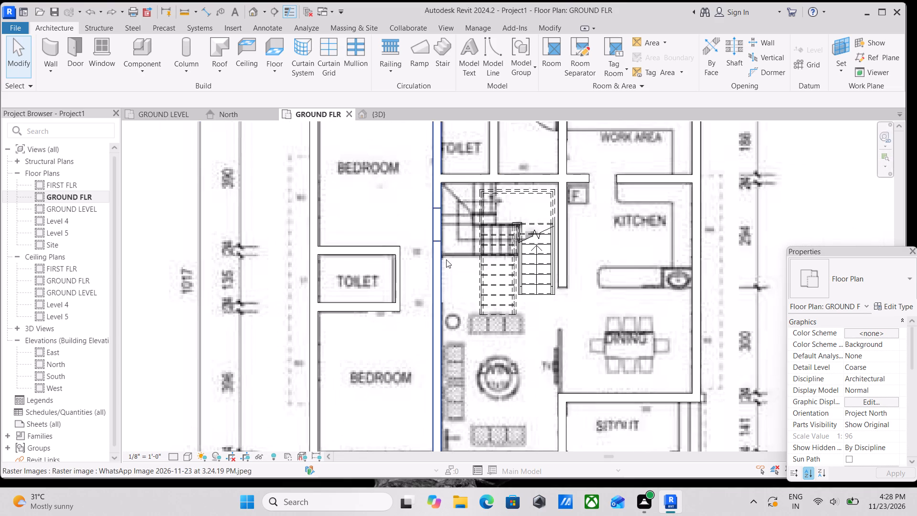
scroll(446, 259, "down", 1)
middle_click_drag(446, 259, 451, 283)
scroll(404, 297, "down", 2)
scroll(398, 314, "up", 5)
scroll(431, 297, "down", 3)
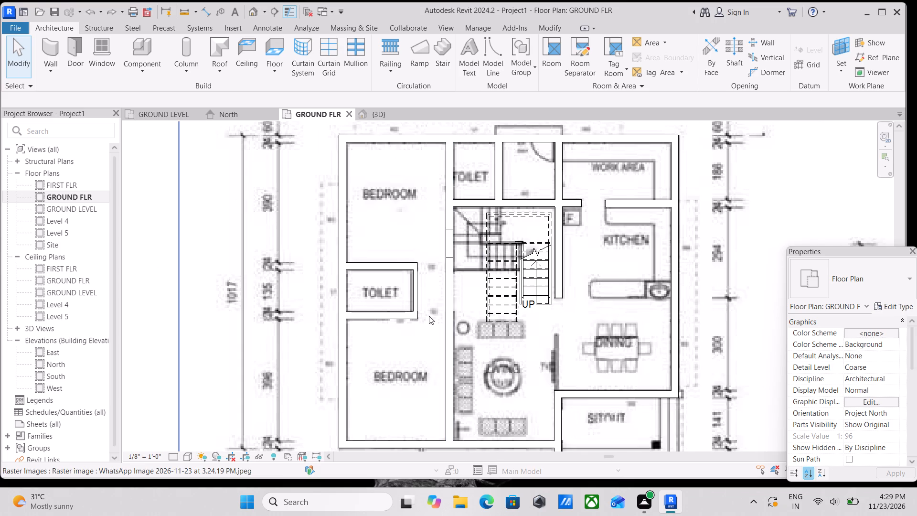
scroll(427, 316, "up", 2)
middle_click_drag(421, 284, 423, 306)
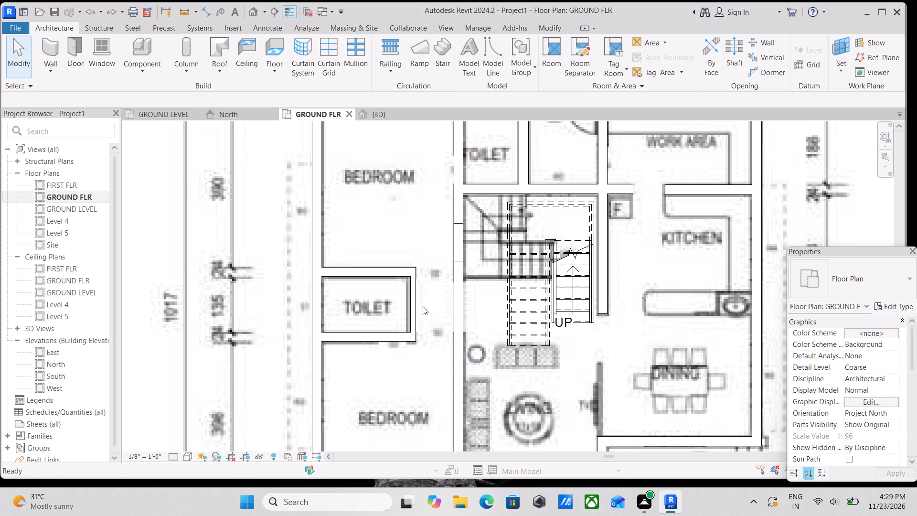
scroll(396, 329, "down", 1)
middle_click_drag(396, 329, 409, 325)
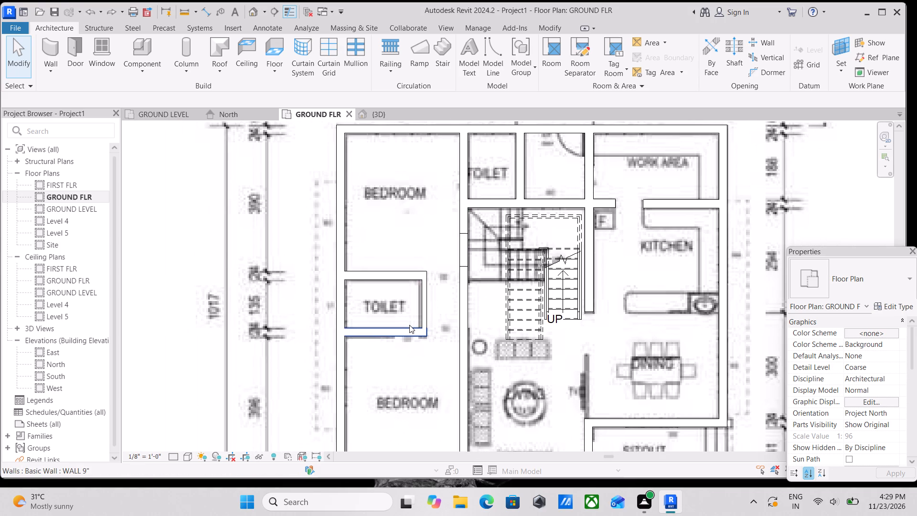
type("WA")
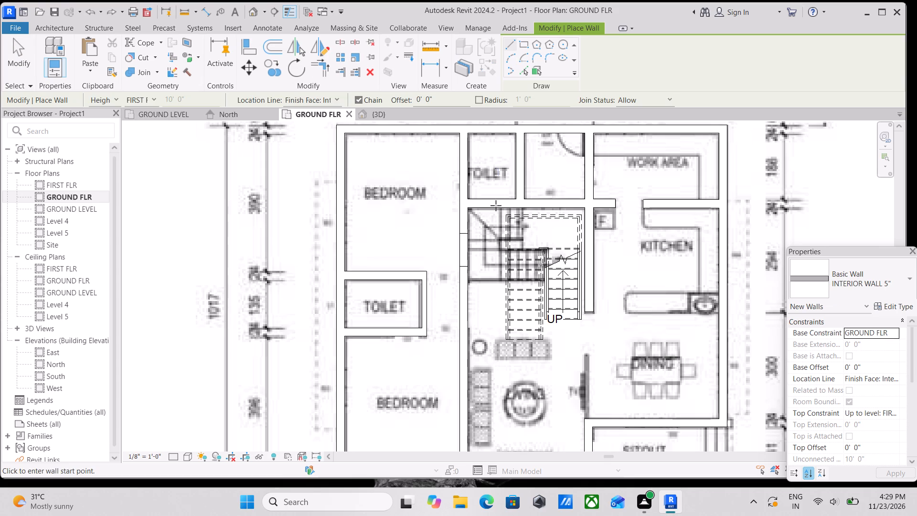
scroll(484, 326, "up", 4)
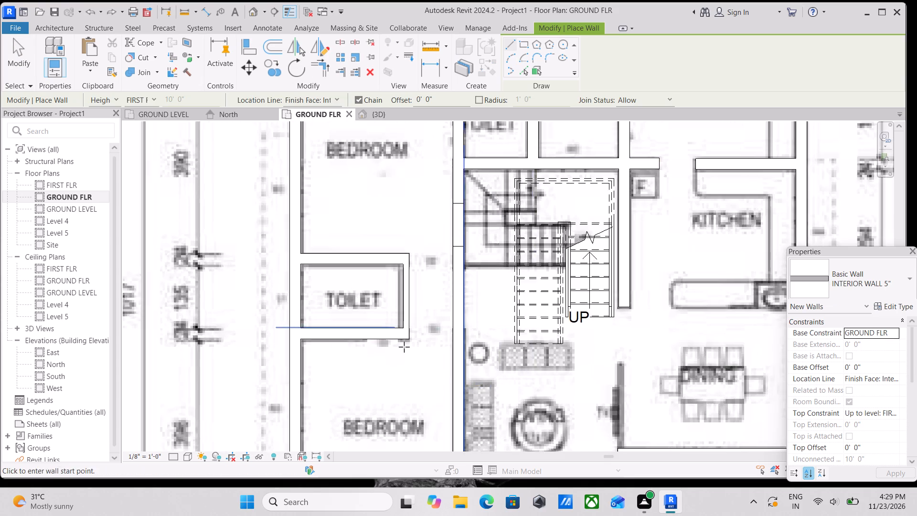
scroll(390, 351, "up", 3)
left_click(394, 336)
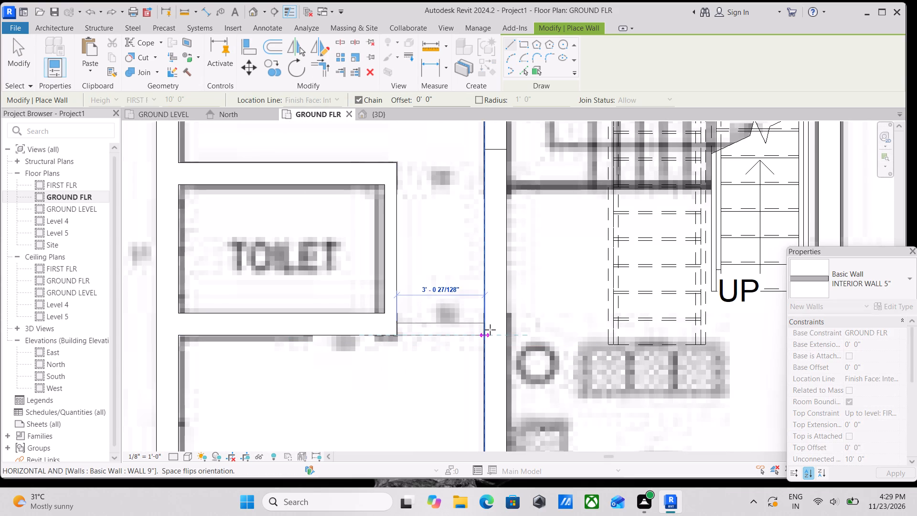
left_click(490, 330)
key("grave")
key("Escape")
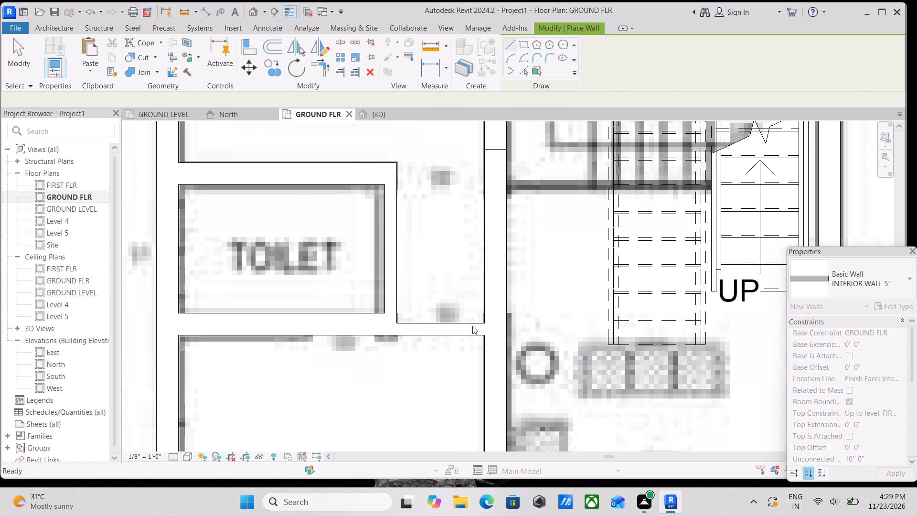
Nudge the passage-side INTERIOR WALL 5" of the toilet between the bedrooms about 3 inches inward to match the plan image.
key("Escape")
left_click(425, 333)
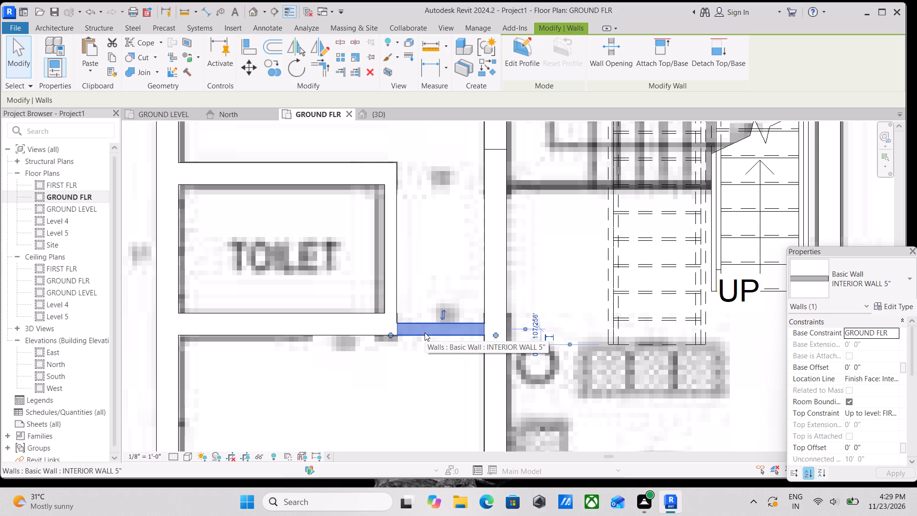
key("Escape")
scroll(401, 291, "down", 1)
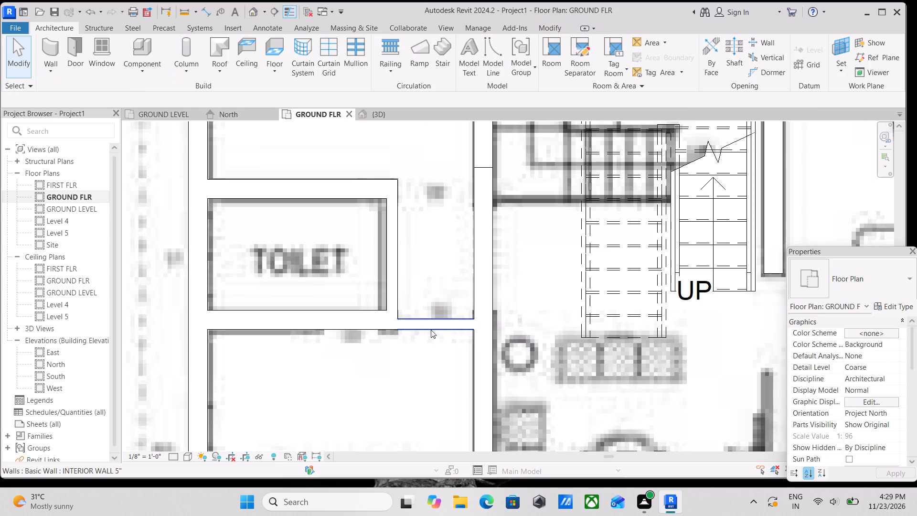
left_click(438, 331)
scroll(438, 331, "up", 1)
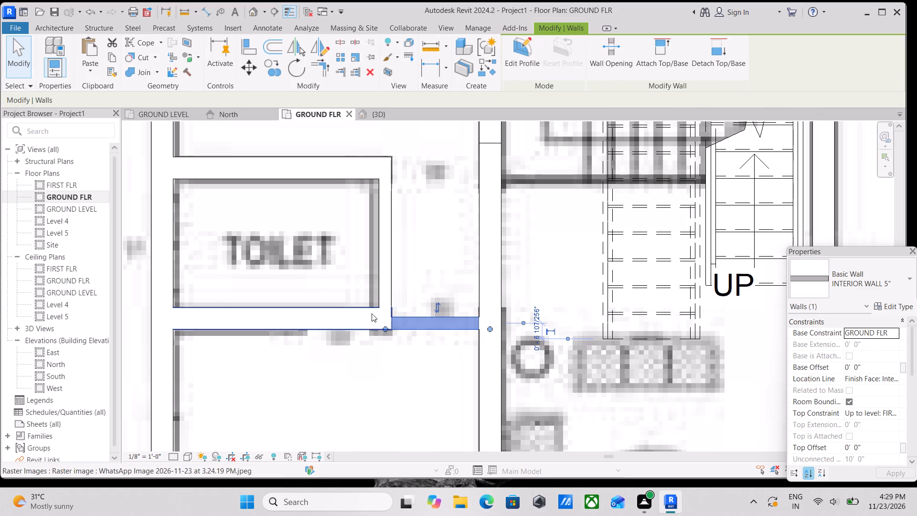
left_click(382, 298)
scroll(415, 347, "down", 2)
middle_click_drag(415, 350, 415, 402)
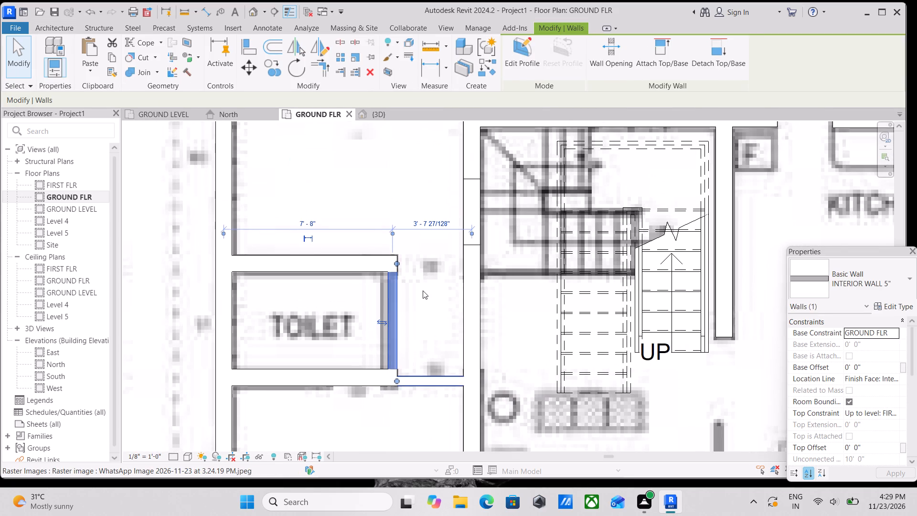
scroll(423, 290, "up", 2)
scroll(387, 332, "up", 1)
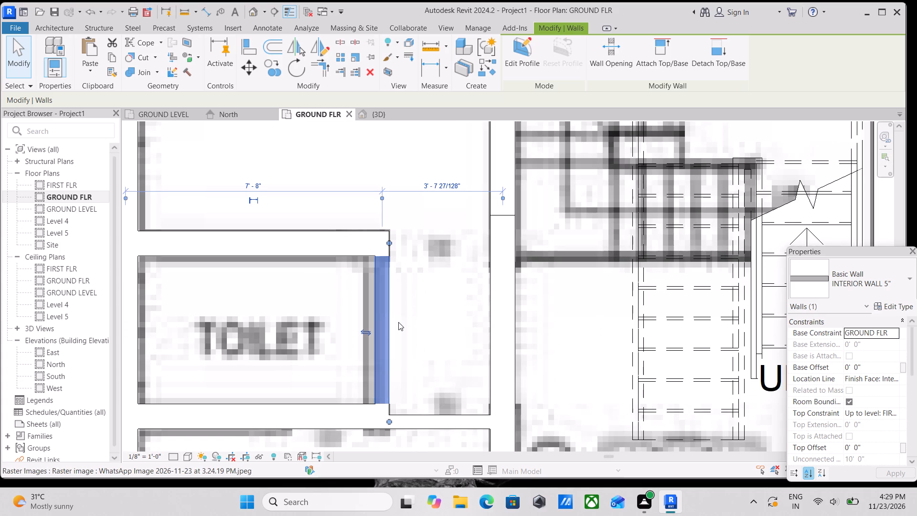
key("Escape")
left_click(382, 312)
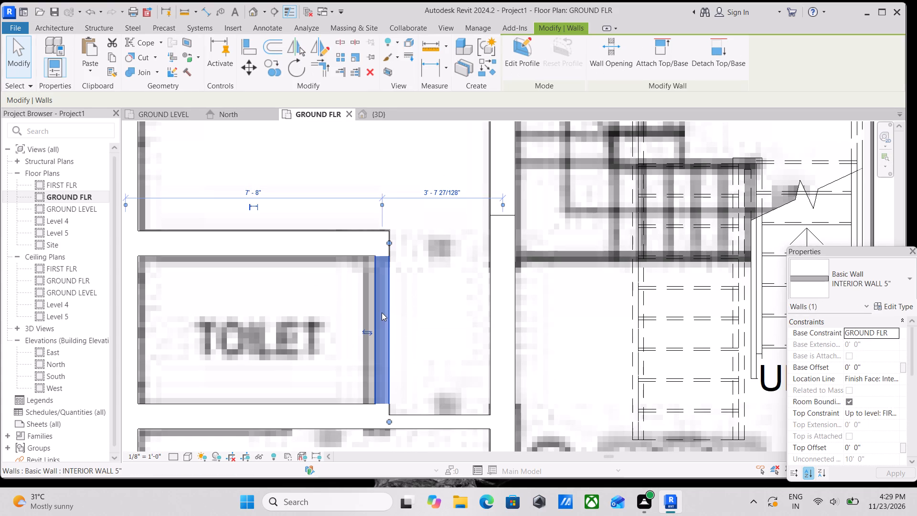
key("Left")
key("Left")
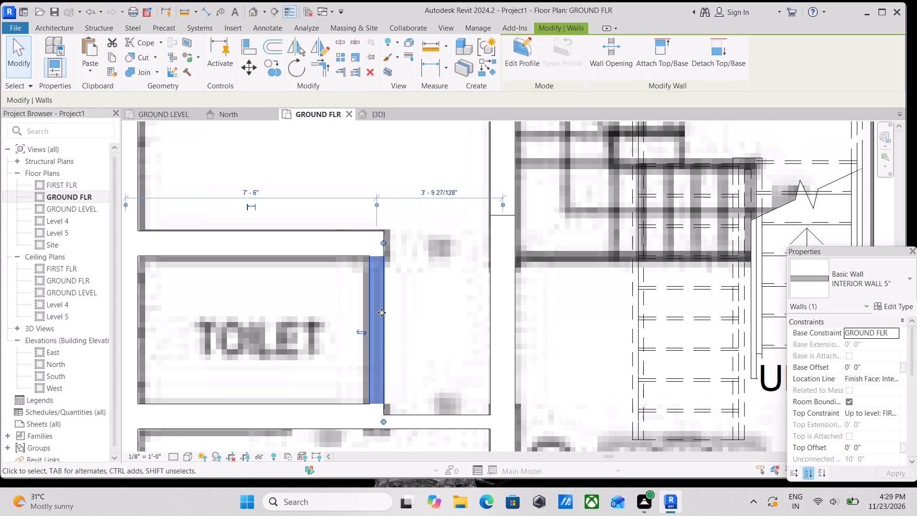
key("Left")
key("Left")
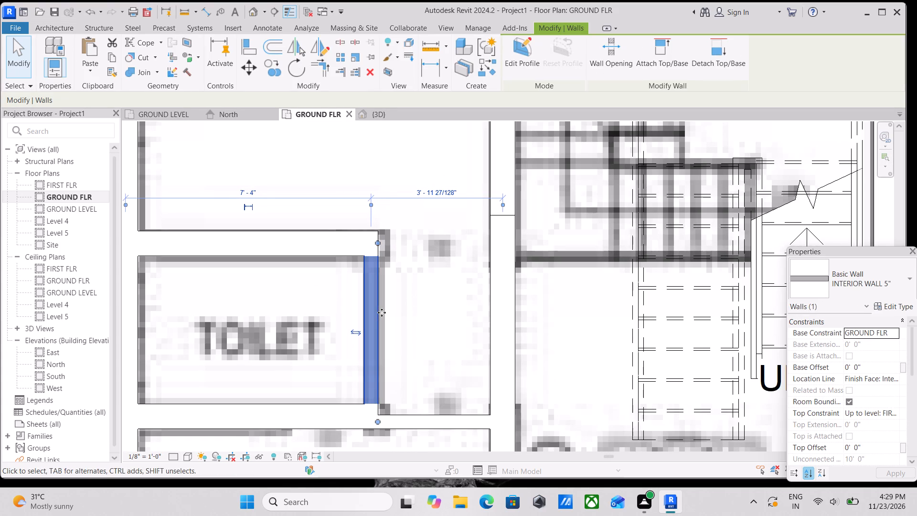
key("Right")
key("Escape")
Draw an INTERIOR WALL 5" about 3'-3" long from the upper corner of the toilet to the bedroom-living wall, flipped to the passage side.
scroll(417, 294, "down", 2)
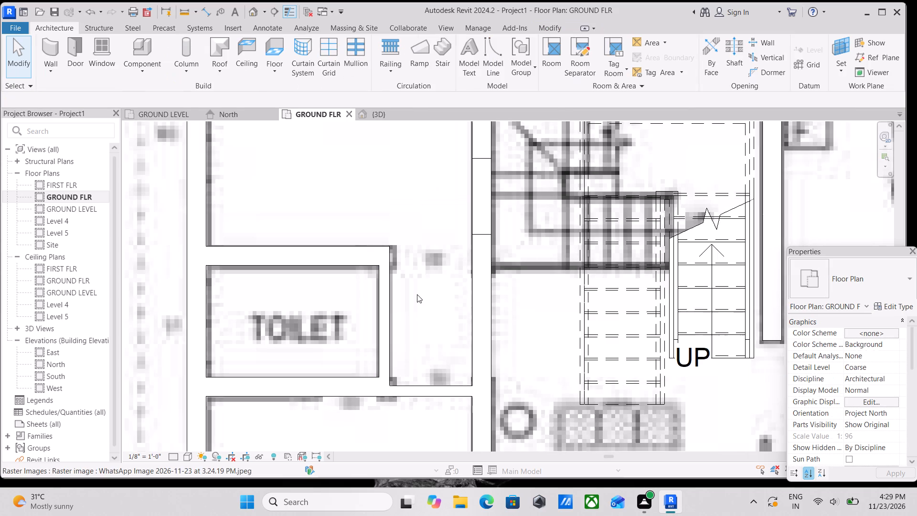
scroll(406, 274, "down", 5)
scroll(394, 290, "up", 1)
middle_click_drag(394, 290, 400, 355)
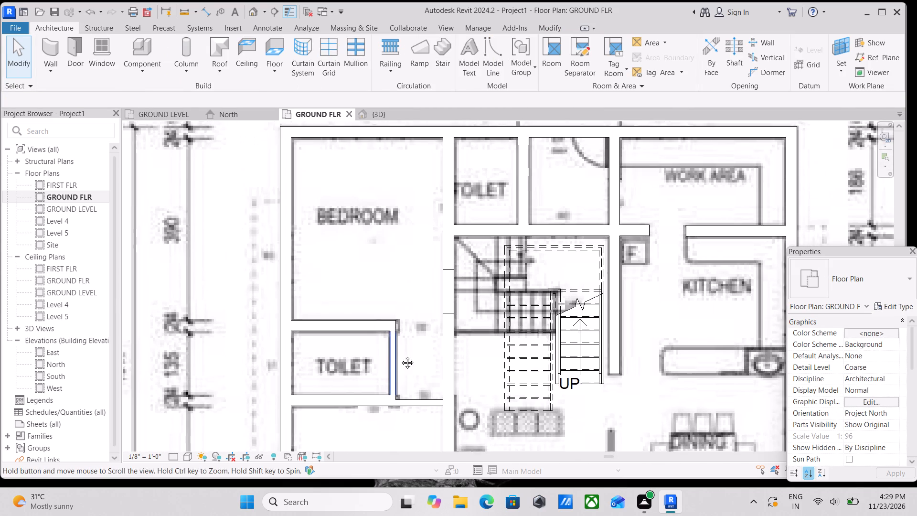
middle_click_drag(400, 355, 400, 359)
scroll(400, 359, "up", 2)
type("WA")
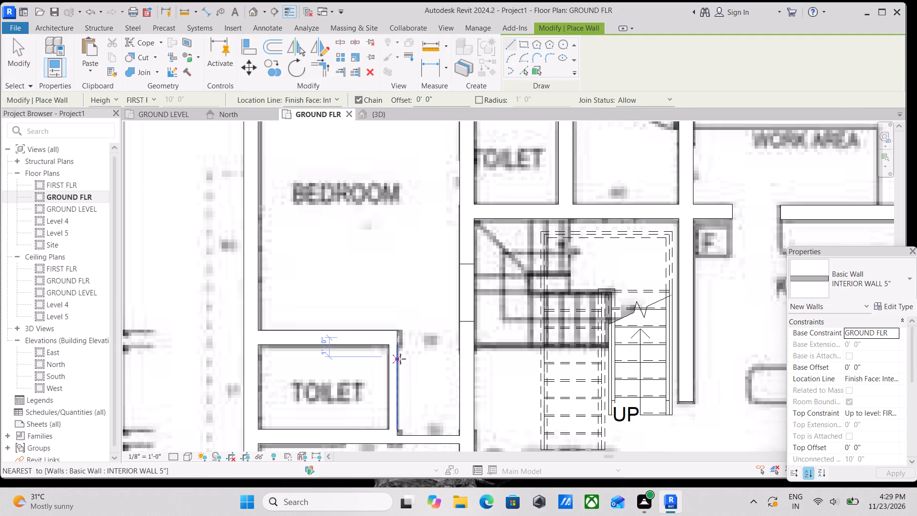
scroll(397, 327, "up", 1)
left_click(397, 327)
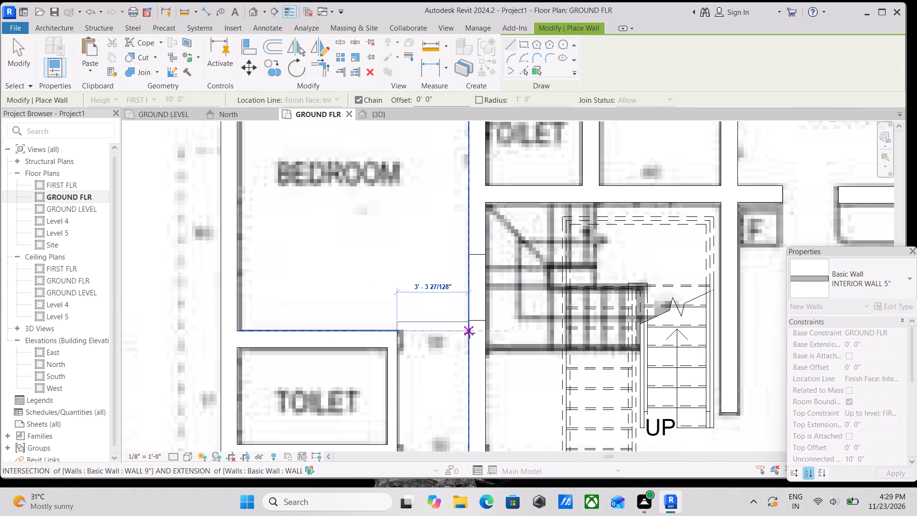
key("Escape")
left_click(397, 333)
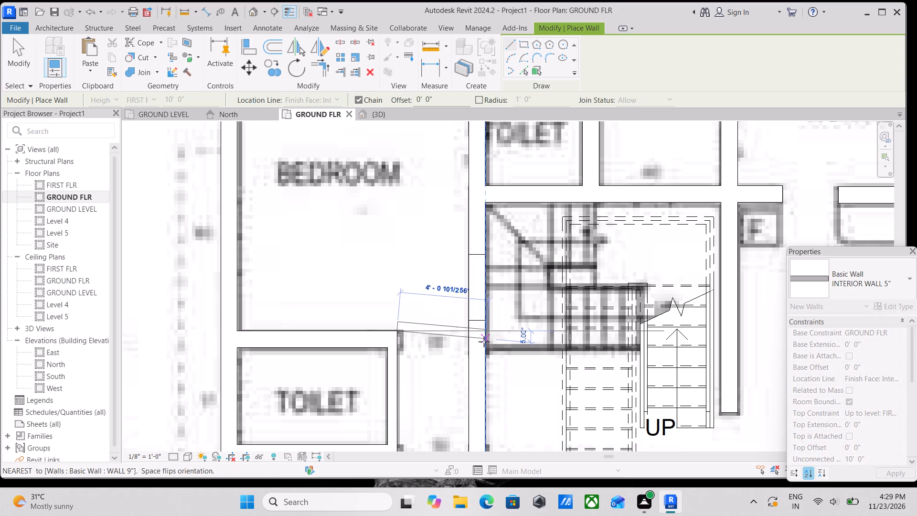
key("space")
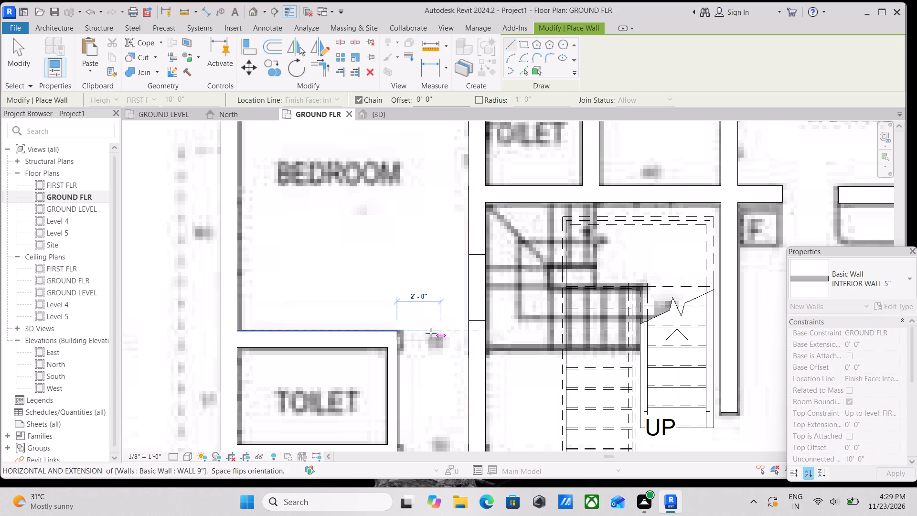
scroll(443, 331, "up", 3)
left_click(482, 331)
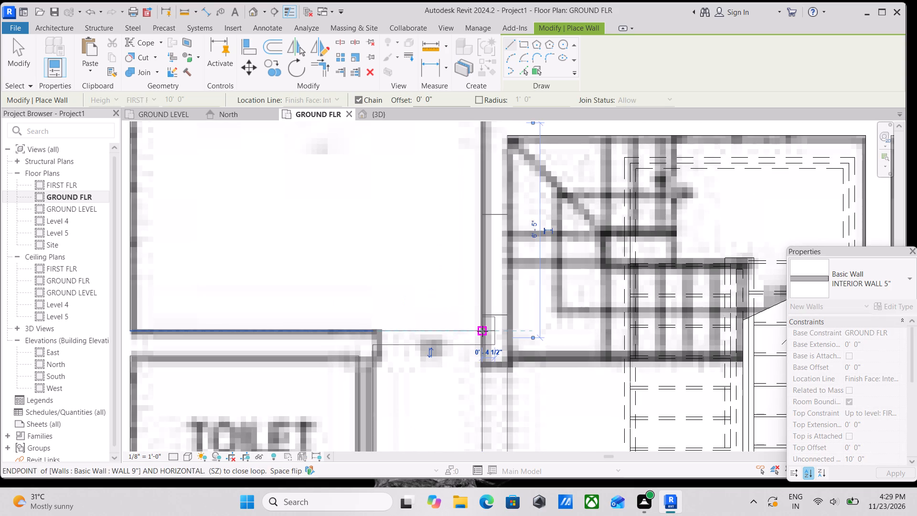
key("Escape")
scroll(415, 352, "down", 9)
key("Escape")
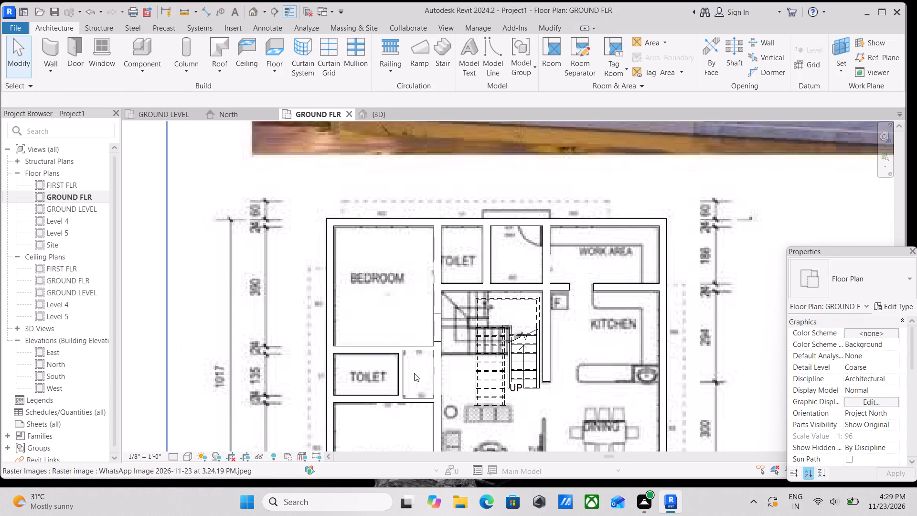
scroll(430, 372, "up", 4)
scroll(389, 311, "up", 3)
key("Escape")
Examine the ground-floor walls against the plan image, covering the bedrooms, toilets, stair, work area, kitchen, living and sitout areas.
scroll(413, 301, "down", 4)
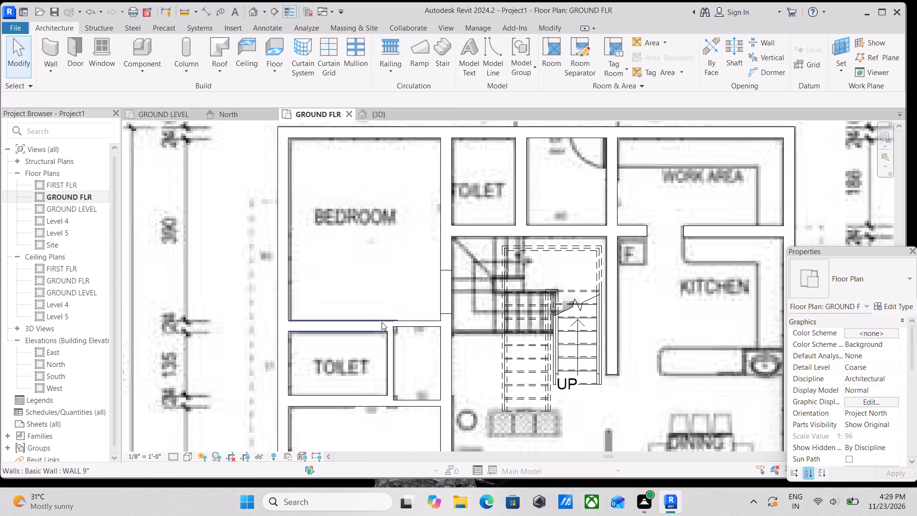
scroll(382, 322, "down", 4)
scroll(346, 281, "down", 1)
middle_click(346, 281)
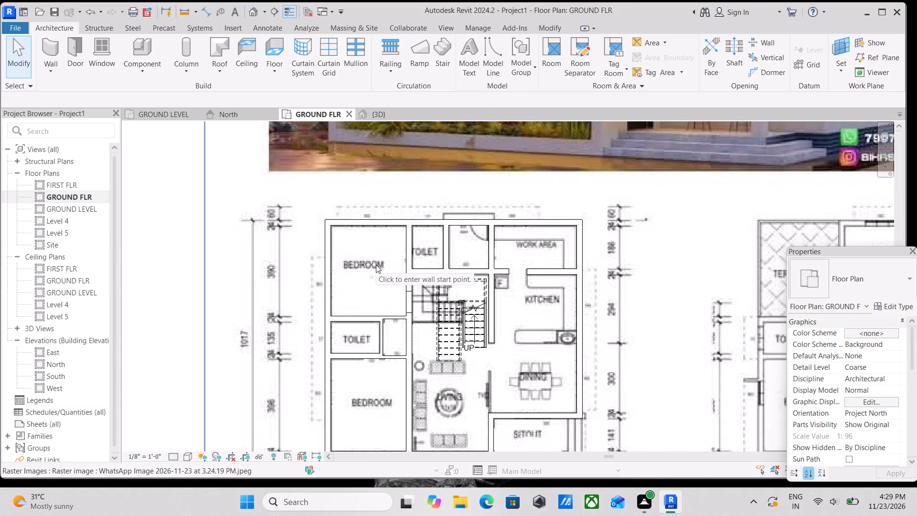
scroll(472, 343, "up", 3)
scroll(423, 328, "up", 1)
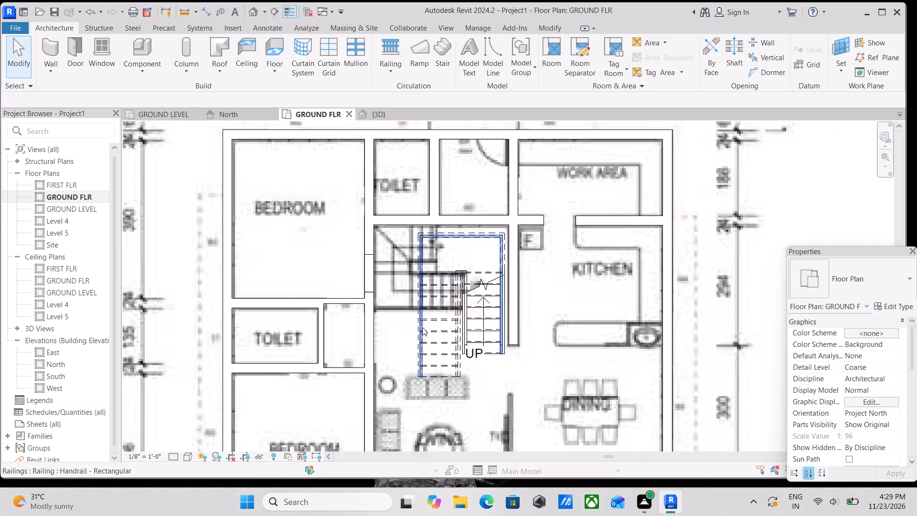
scroll(422, 327, "up", 2)
middle_click_drag(432, 289, 459, 322)
scroll(449, 331, "down", 4)
middle_click_drag(419, 362, 436, 322)
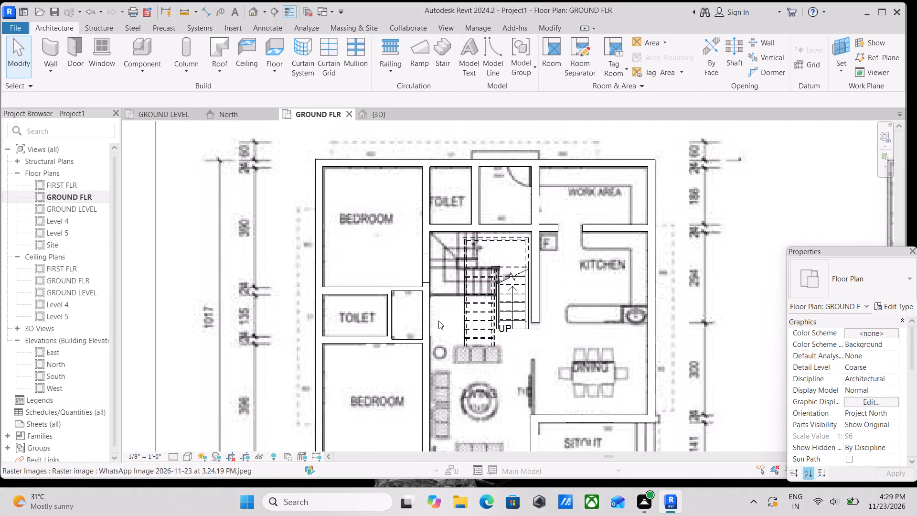
scroll(457, 350, "down", 2)
scroll(502, 374, "down", 2)
middle_click_drag(502, 374, 504, 325, "shift")
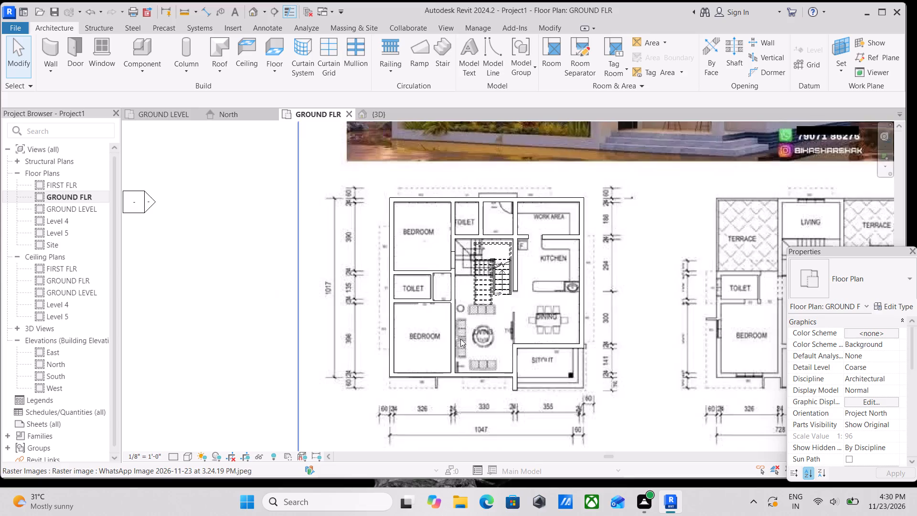
scroll(460, 339, "up", 3)
middle_click_drag(468, 375, 458, 319)
scroll(492, 329, "up", 4)
middle_click_drag(528, 289, 468, 310)
scroll(484, 308, "down", 1)
middle_click_drag(484, 308, 452, 369)
middle_click_drag(513, 293, 519, 395)
middle_click_drag(528, 325, 527, 396)
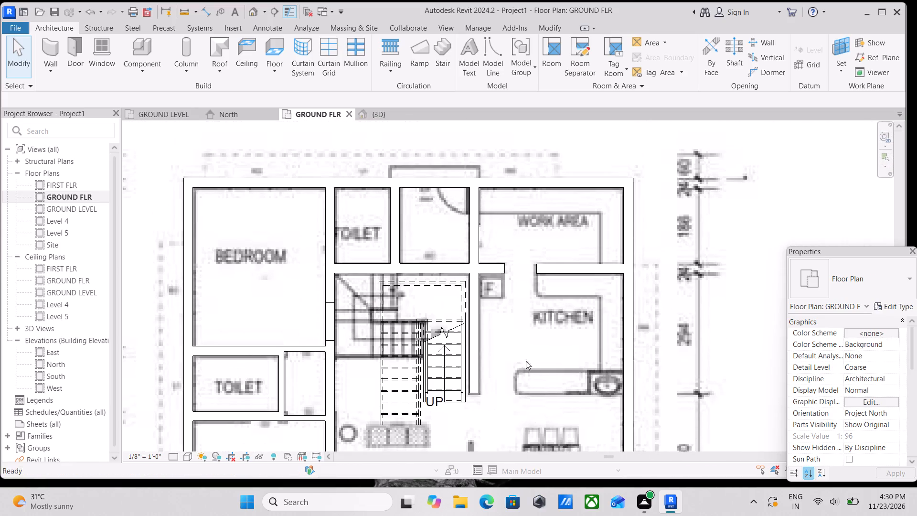
middle_click_drag(518, 324, 525, 369)
scroll(422, 259, "up", 1)
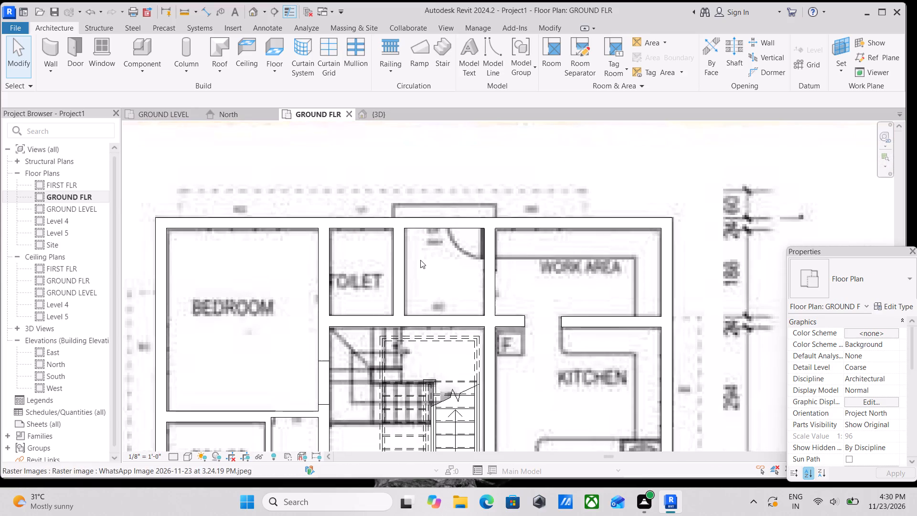
scroll(420, 260, "up", 1)
middle_click_drag(395, 275, 402, 331)
scroll(402, 331, "down", 5)
middle_click_drag(340, 352, 390, 307)
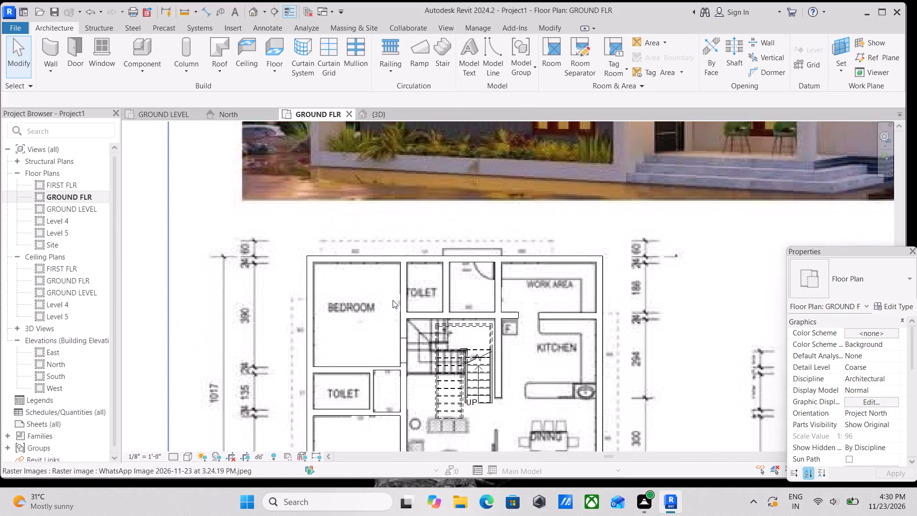
scroll(280, 327, "up", 1)
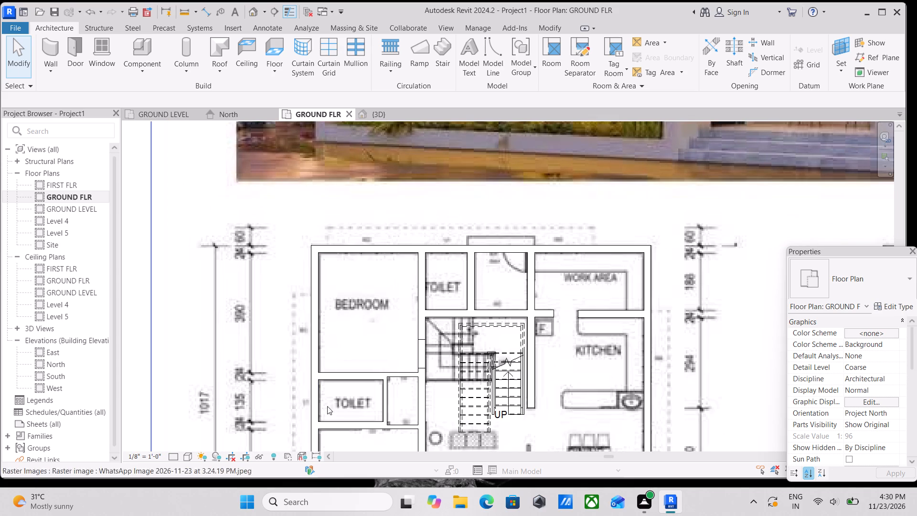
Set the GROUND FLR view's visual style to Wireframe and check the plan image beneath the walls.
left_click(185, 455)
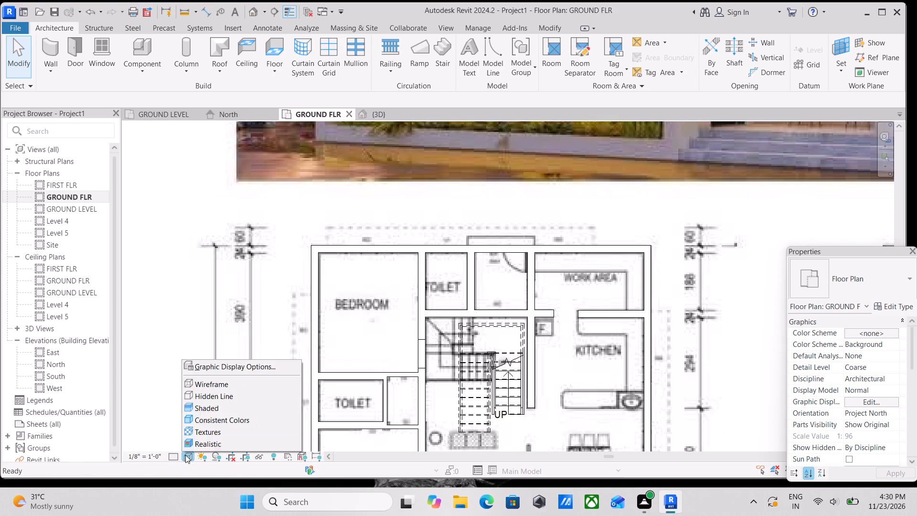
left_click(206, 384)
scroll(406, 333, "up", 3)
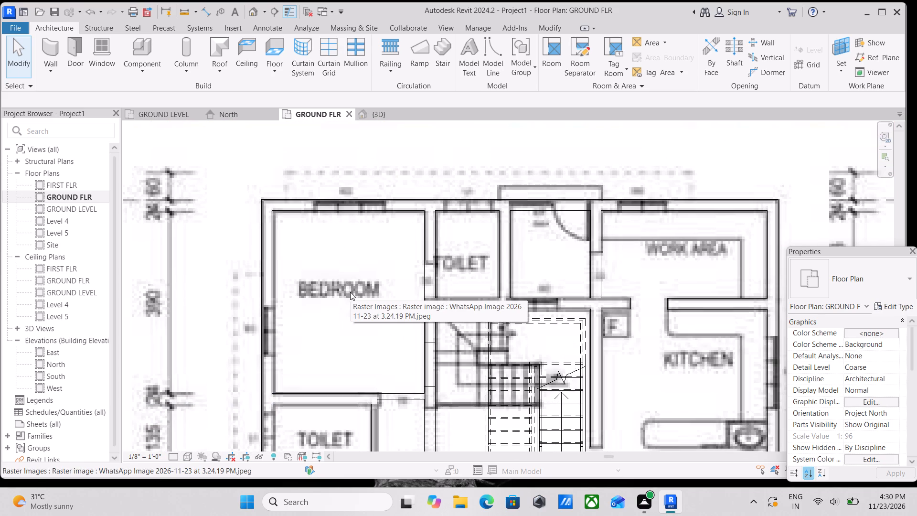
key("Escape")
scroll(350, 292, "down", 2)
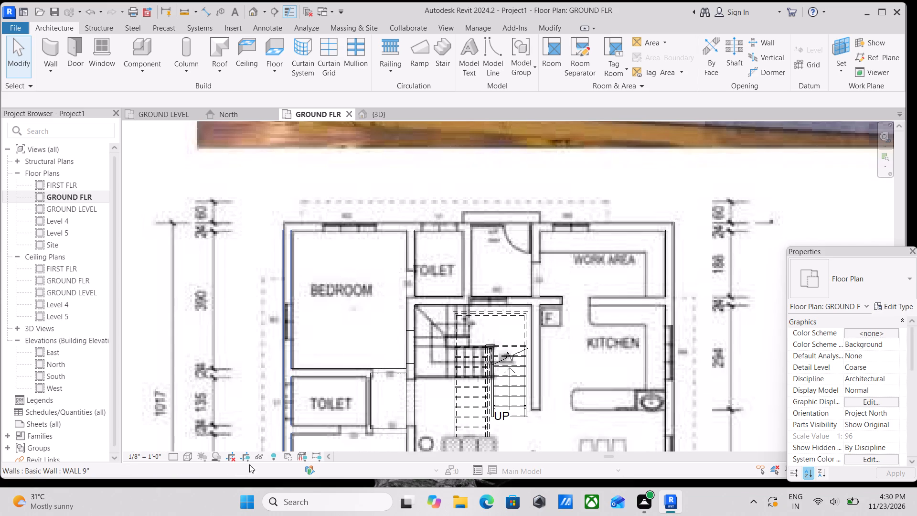
Set the GROUND FLR view's visual style to Shaded.
left_click(188, 460)
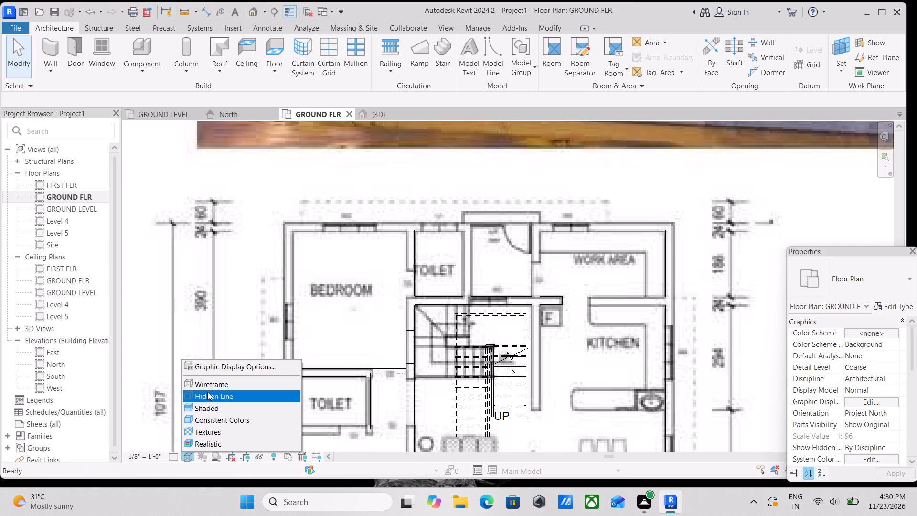
left_click(213, 410)
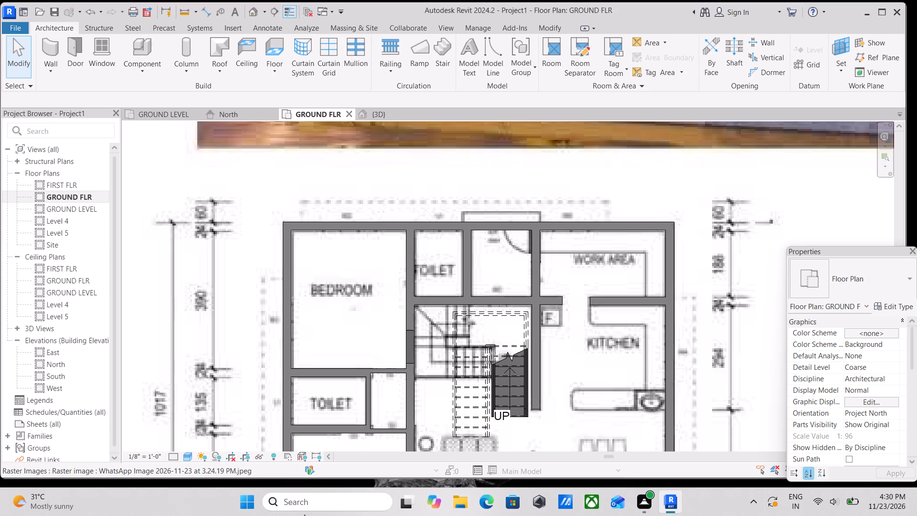
Examine the shaded ground-floor layout against the plan image, from the bedrooms and toilets across to the kitchen, dining and sitout.
scroll(408, 356, "up", 3)
scroll(363, 334, "down", 2)
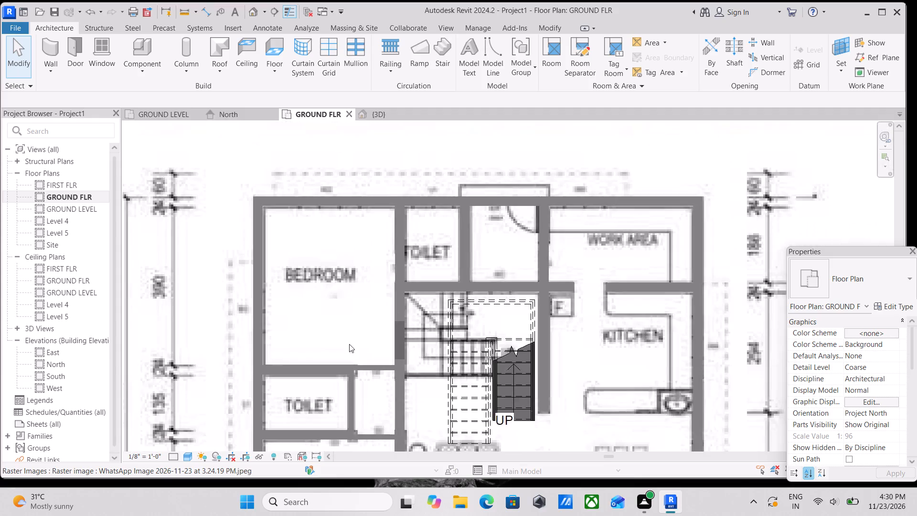
scroll(343, 350, "down", 4)
scroll(390, 361, "down", 1)
middle_click_drag(390, 361, 482, 316)
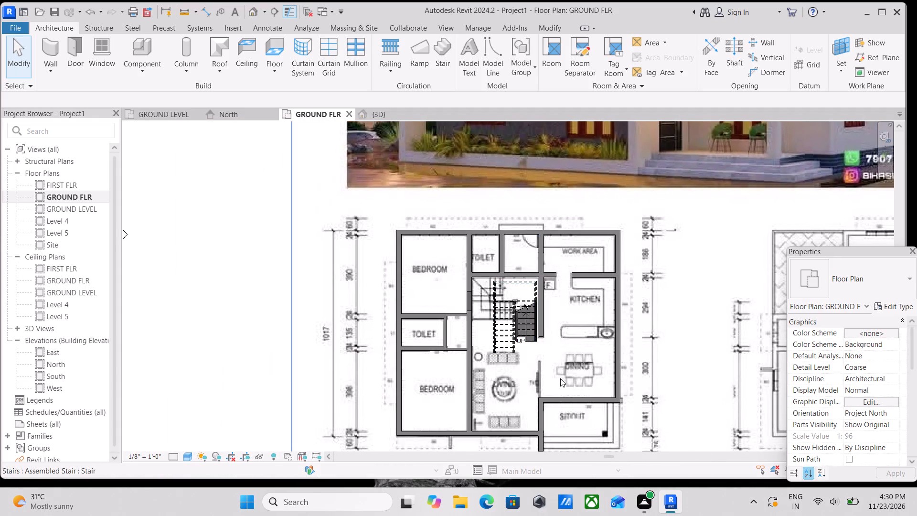
scroll(570, 363, "up", 2)
middle_click_drag(569, 364, 581, 392)
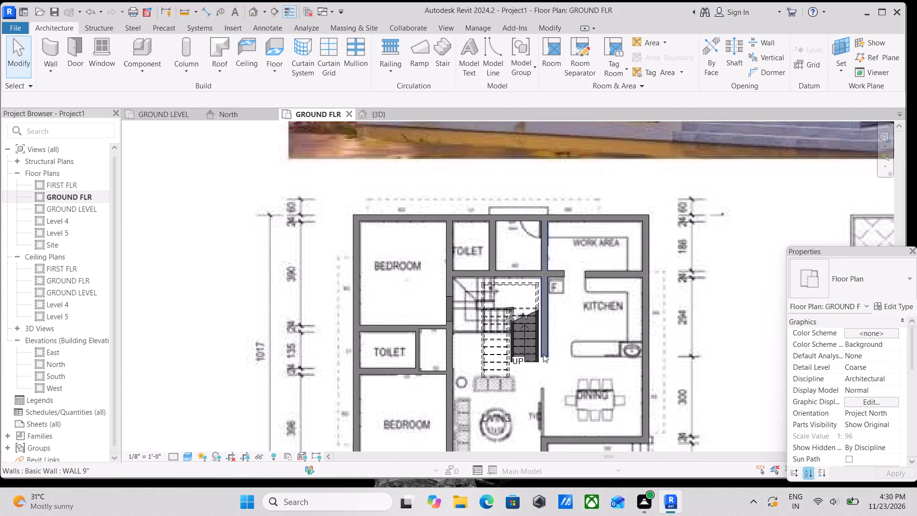
middle_click_drag(403, 328, 390, 384)
scroll(407, 333, "up", 1)
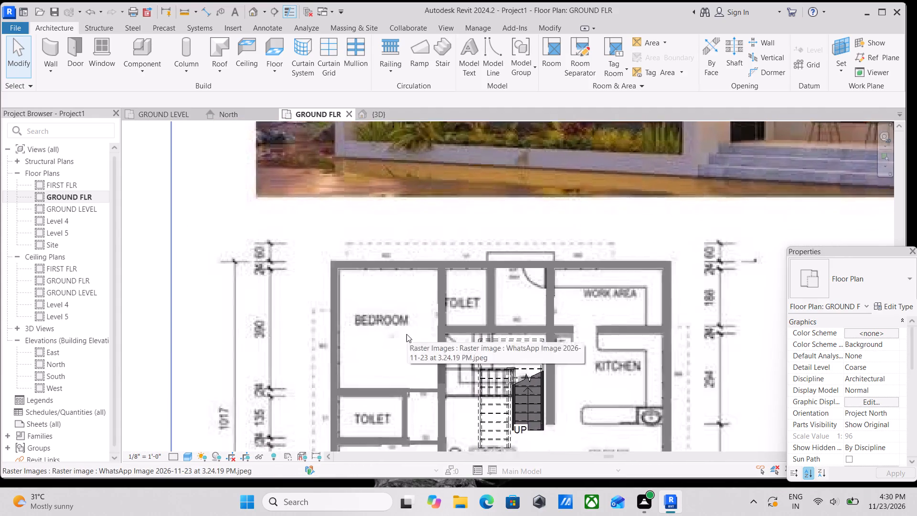
scroll(406, 334, "up", 1)
middle_click_drag(409, 333, 398, 353)
middle_click_drag(445, 321, 448, 353)
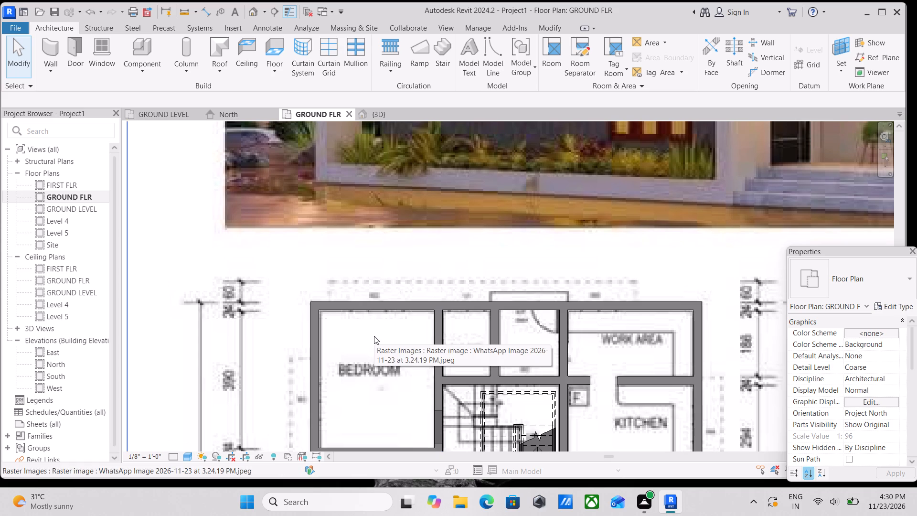
Examine the ground-floor walls against the plan image, together with the adjacent first-floor plan and the elevation picture.
scroll(519, 331, "down", 1)
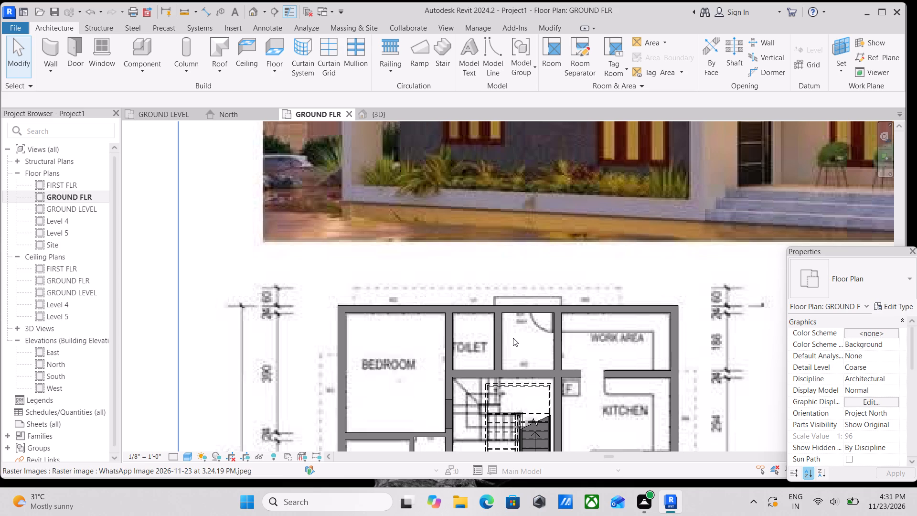
scroll(513, 338, "down", 3)
scroll(511, 392, "down", 2)
middle_click_drag(511, 392, 389, 298)
middle_click_drag(485, 333, 446, 334)
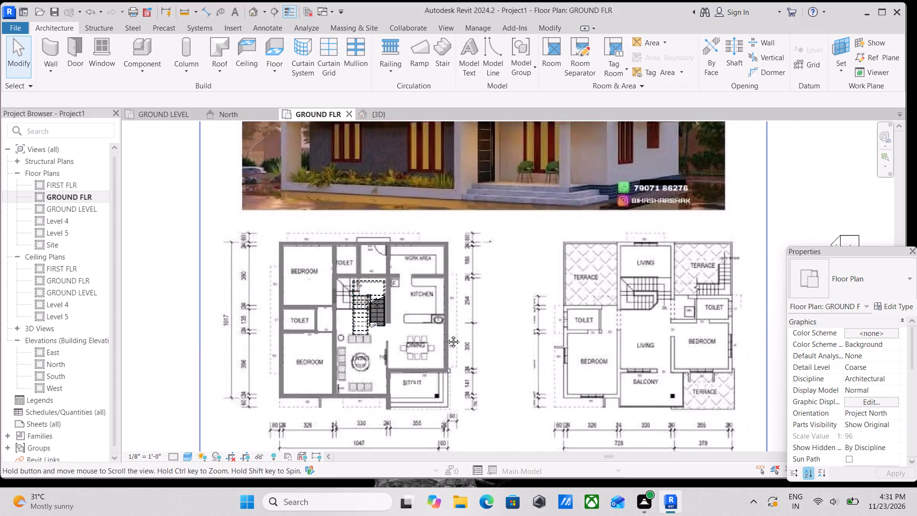
middle_click_drag(446, 334, 438, 334)
scroll(386, 321, "up", 2)
scroll(388, 327, "down", 2)
middle_click_drag(359, 324, 392, 325)
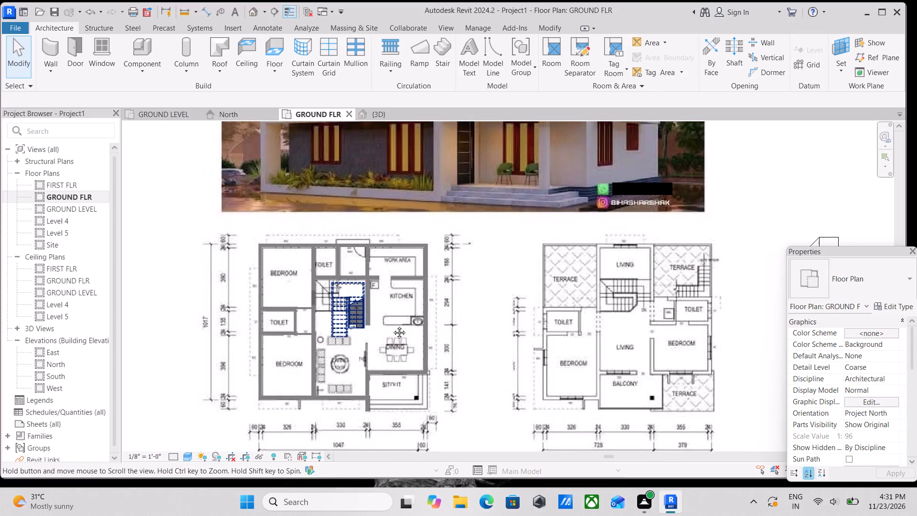
middle_click_drag(392, 325, 441, 321)
scroll(440, 322, "down", 4)
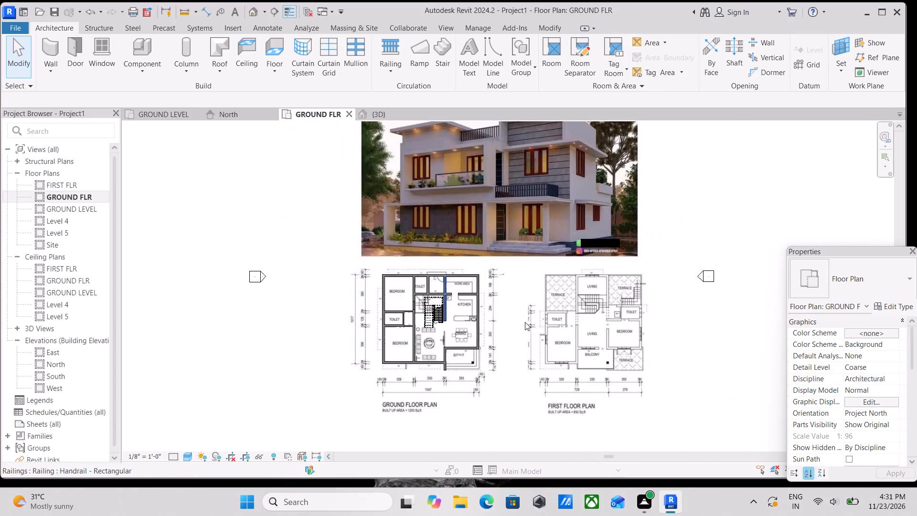
scroll(525, 322, "up", 2)
scroll(440, 311, "up", 4)
scroll(452, 355, "up", 2)
middle_click_drag(431, 355, 520, 361)
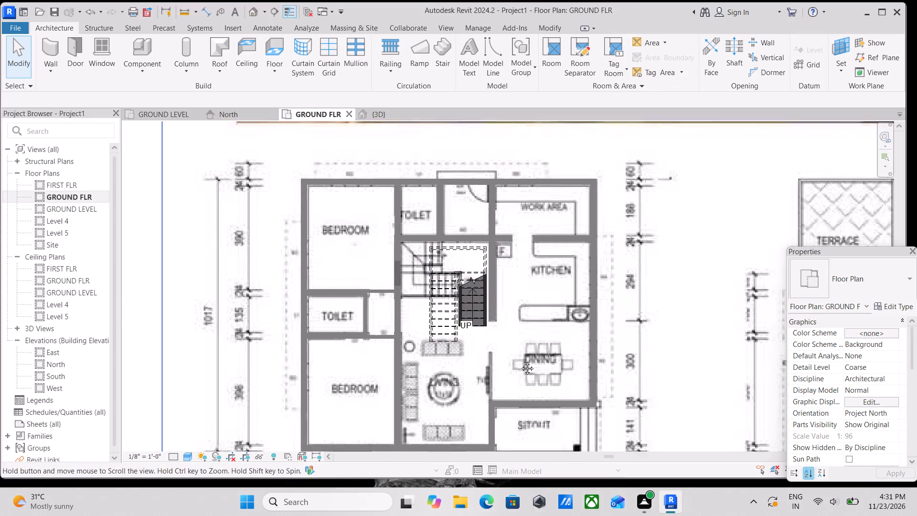
middle_click_drag(520, 361, 520, 361)
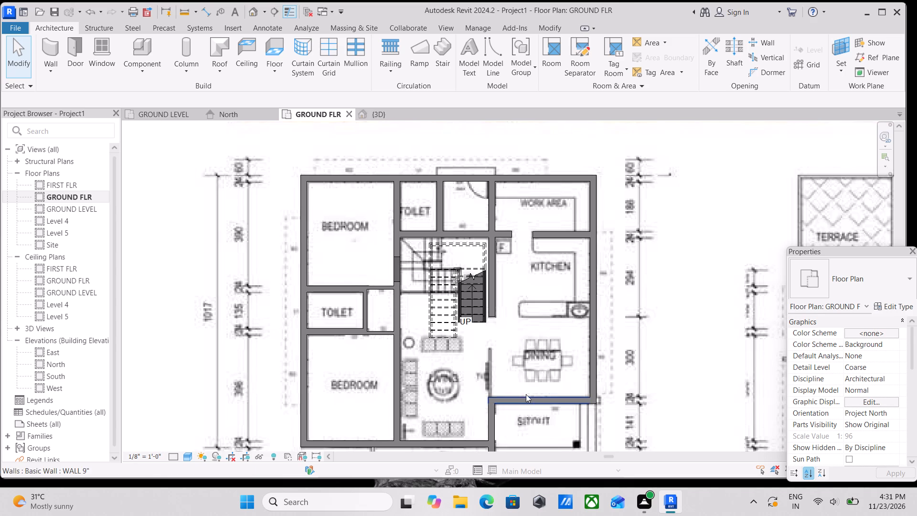
Examine the ground-floor layout against the plan image around the stair, kitchen, dining, living, sitout, bedroom and toilet areas.
scroll(534, 328, "up", 2)
middle_click_drag(534, 332, 534, 361)
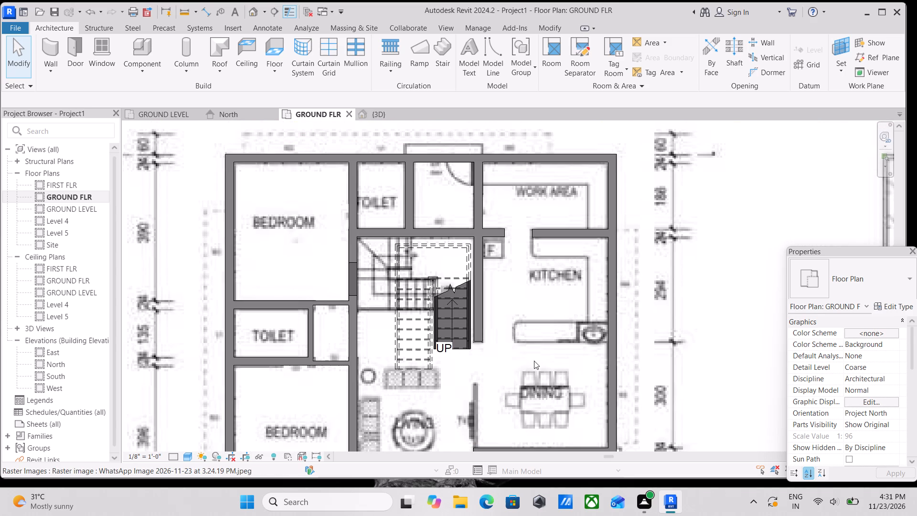
scroll(543, 321, "down", 3)
middle_click_drag(543, 321, 521, 245)
scroll(514, 289, "down", 1)
middle_click_drag(513, 289, 500, 273)
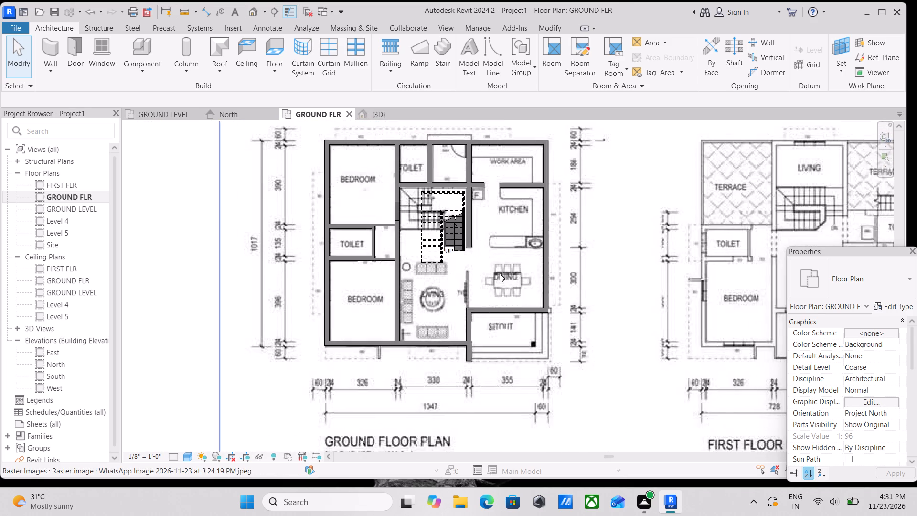
scroll(502, 273, "up", 2)
scroll(444, 304, "up", 2)
middle_click_drag(449, 314, 456, 293)
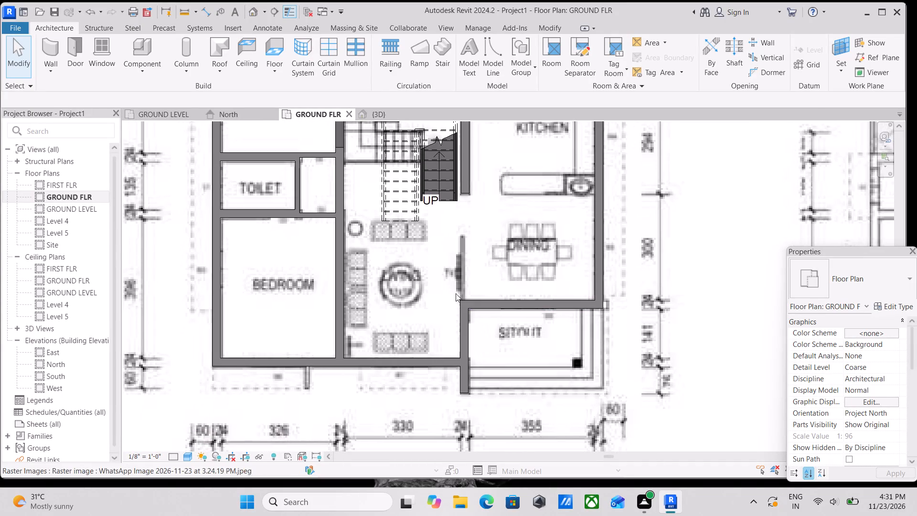
scroll(455, 340, "up", 3)
scroll(478, 323, "down", 1)
middle_click_drag(474, 323, 451, 324)
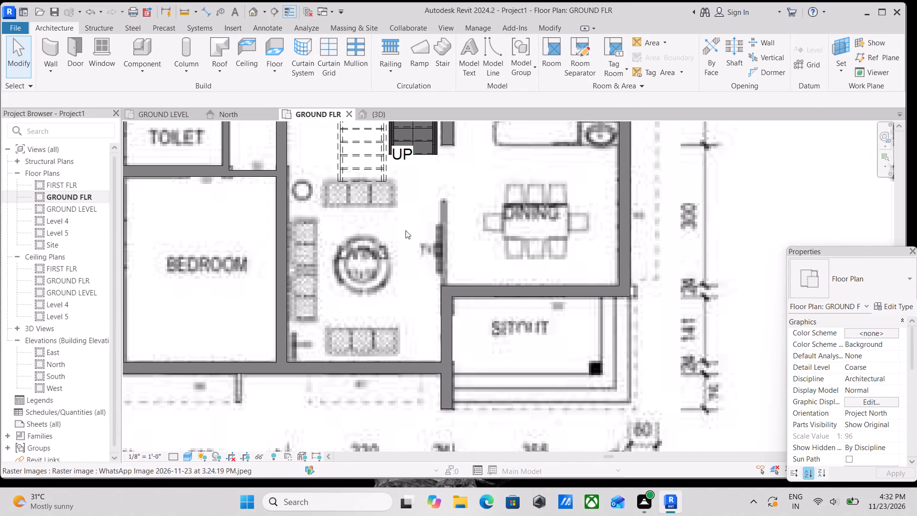
scroll(522, 319, "down", 1)
middle_click_drag(517, 318, 380, 325)
scroll(363, 271, "down", 2)
middle_click_drag(365, 274, 444, 353)
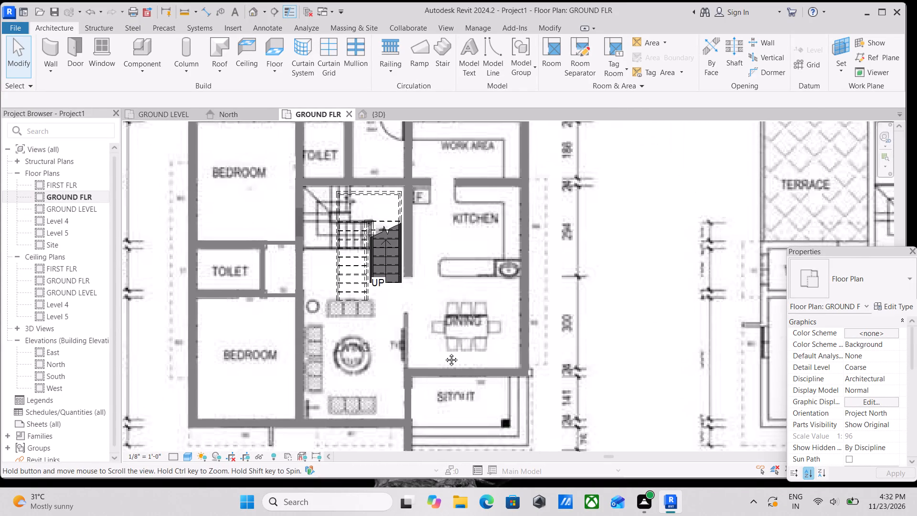
middle_click_drag(444, 353, 447, 353)
middle_click_drag(352, 280, 433, 330)
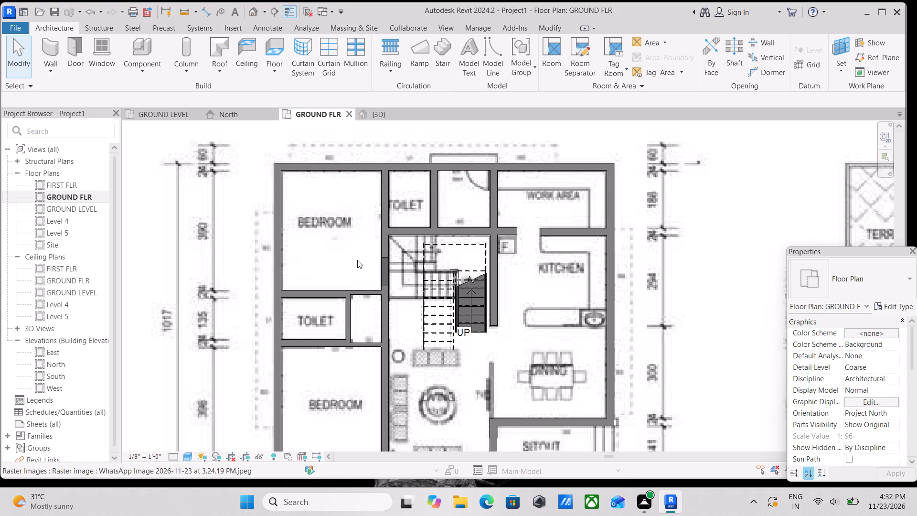
scroll(363, 189, "up", 1)
scroll(353, 218, "down", 2)
middle_click_drag(352, 218, 382, 201)
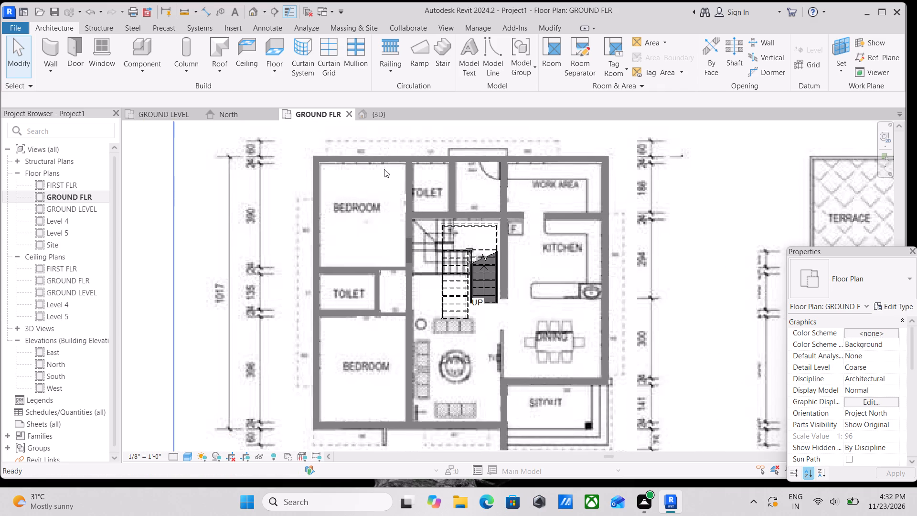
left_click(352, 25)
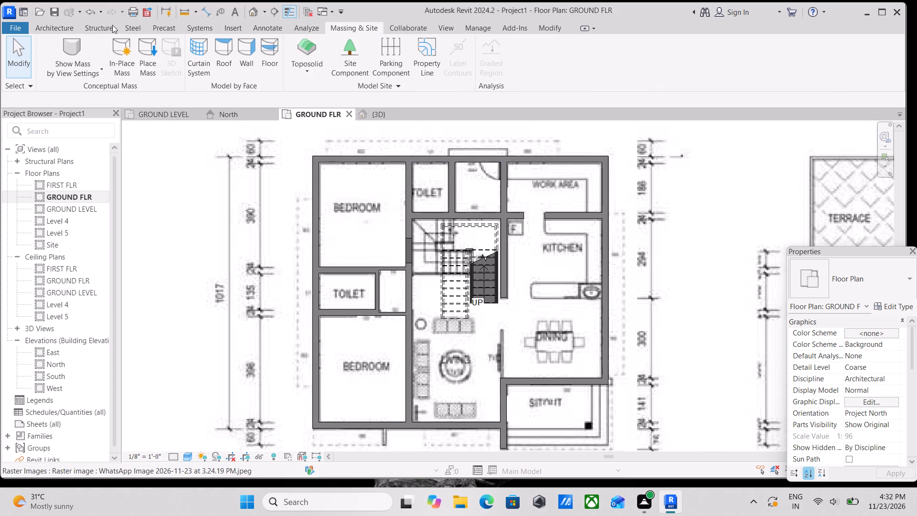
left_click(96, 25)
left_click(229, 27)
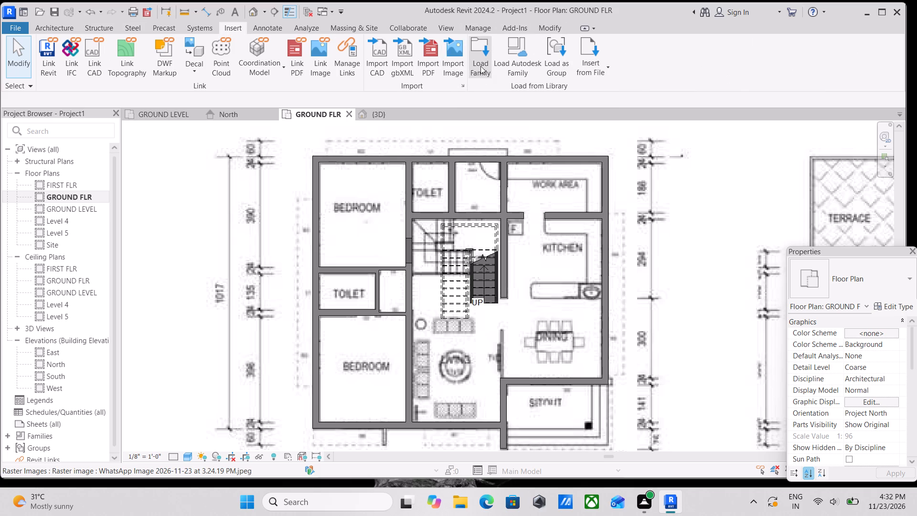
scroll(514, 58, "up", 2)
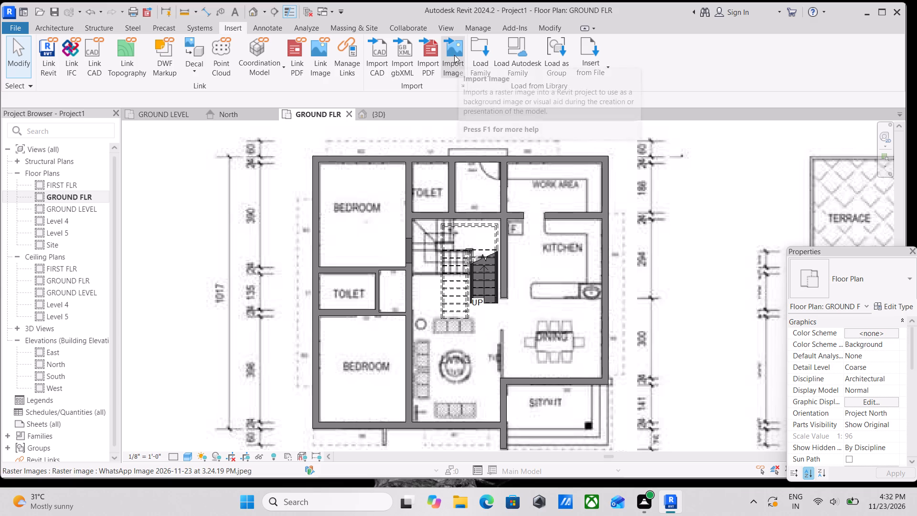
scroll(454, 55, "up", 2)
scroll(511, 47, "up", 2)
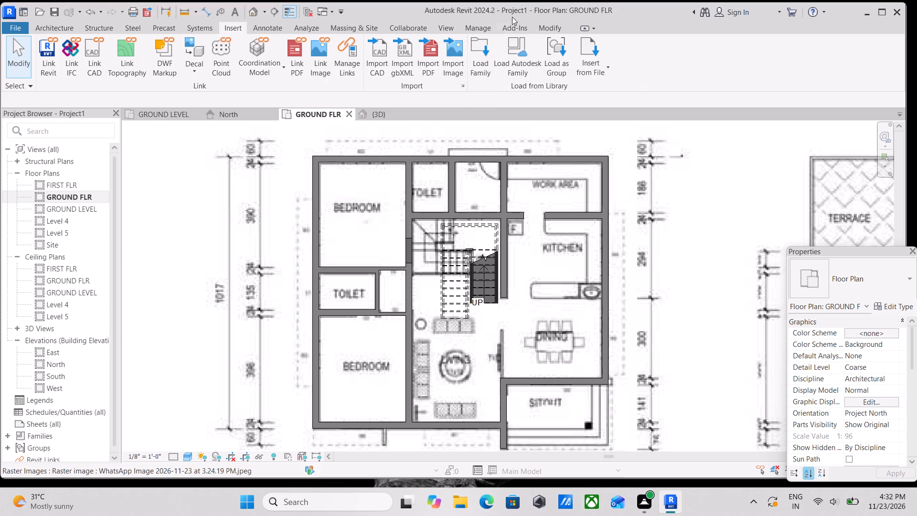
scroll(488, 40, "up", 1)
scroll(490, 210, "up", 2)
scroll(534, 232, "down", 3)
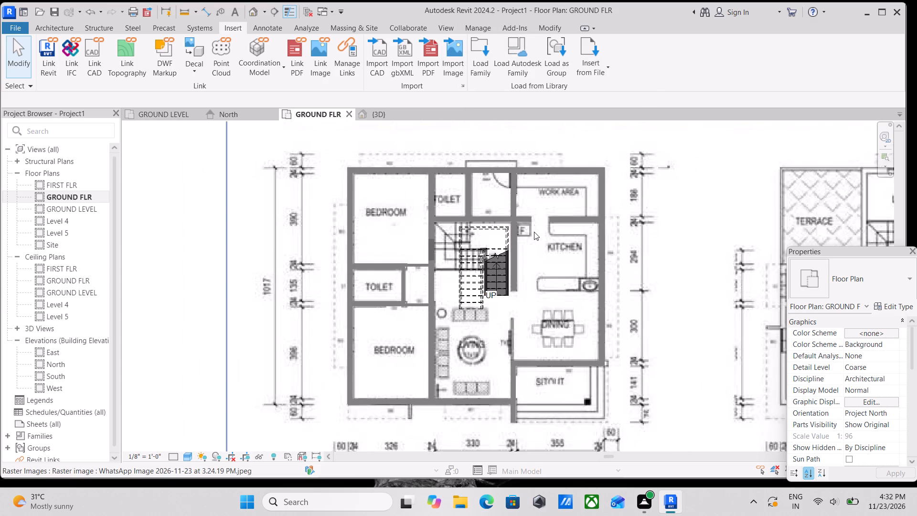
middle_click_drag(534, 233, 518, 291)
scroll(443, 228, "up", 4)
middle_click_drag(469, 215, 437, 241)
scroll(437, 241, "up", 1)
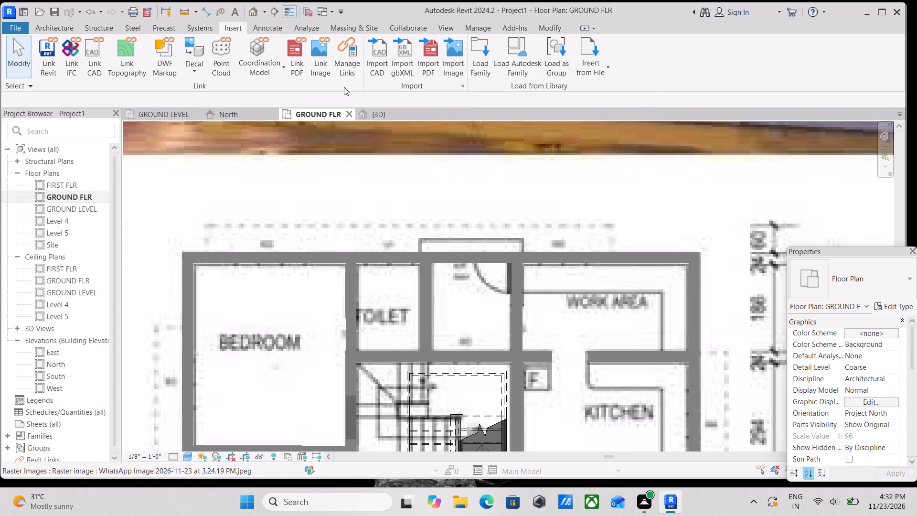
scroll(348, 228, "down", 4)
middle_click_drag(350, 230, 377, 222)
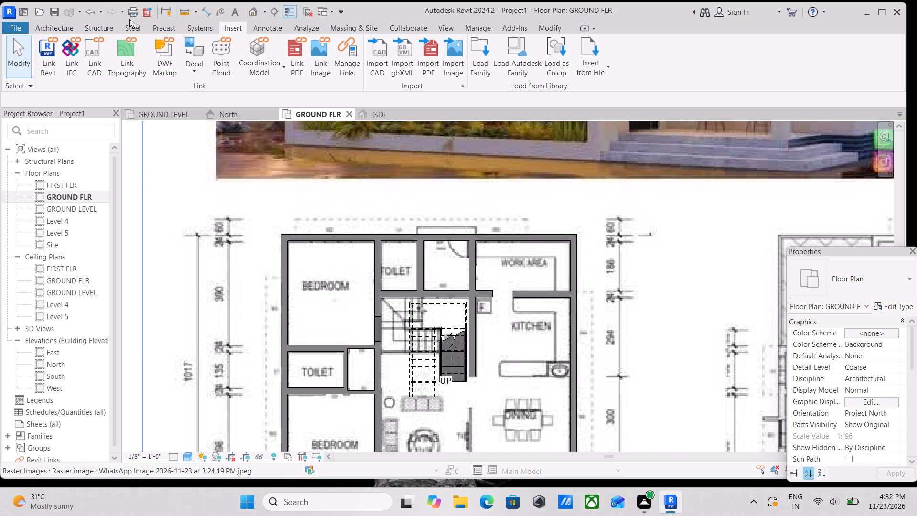
Place rooms automatically in all enclosed areas of the GROUND FLR plan, with a 10' 0" limit offset.
left_click(64, 25)
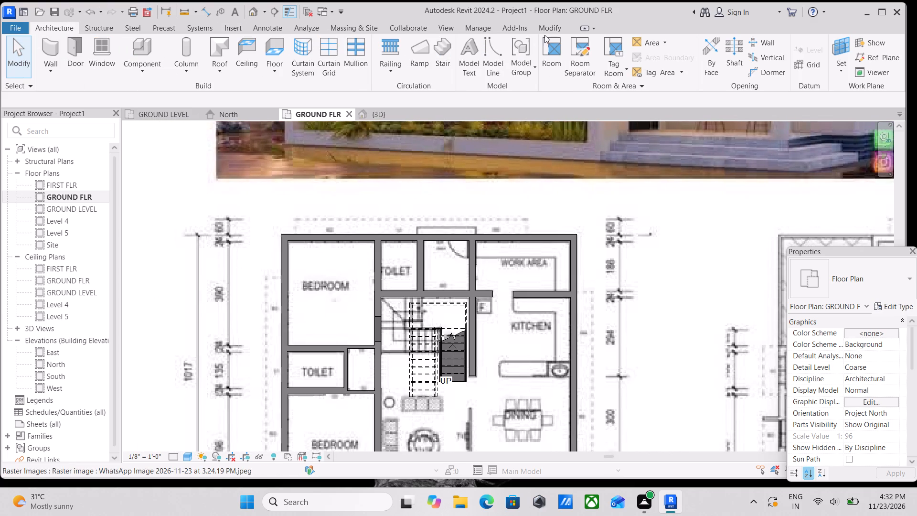
left_click(550, 58)
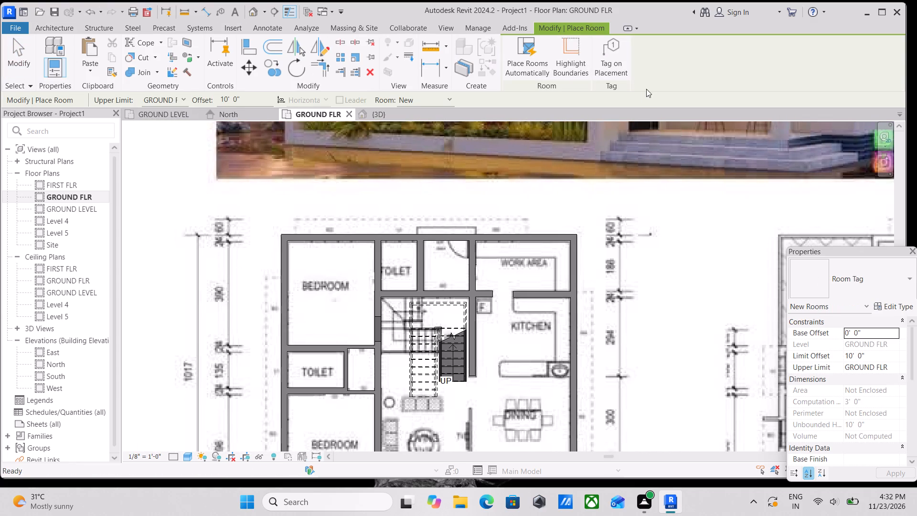
left_click(519, 44)
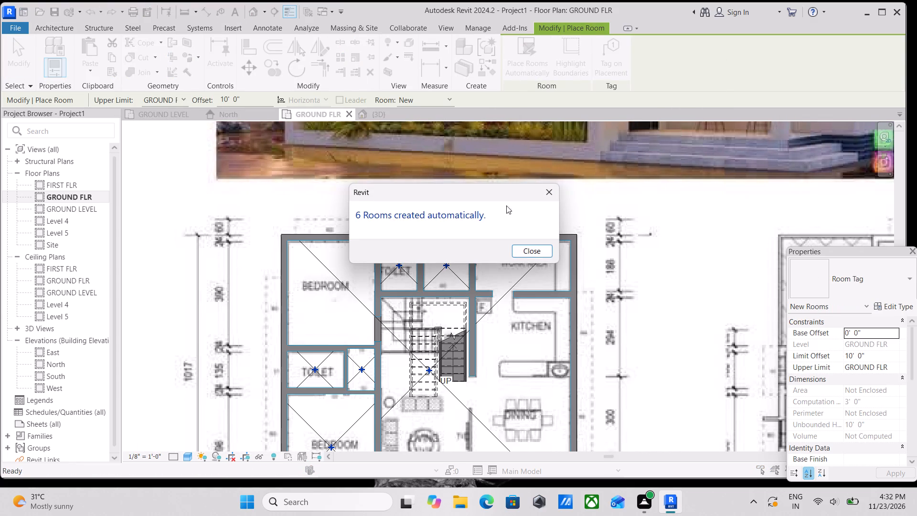
left_click(537, 253)
scroll(537, 247, "down", 2)
middle_click_drag(537, 247, 563, 157)
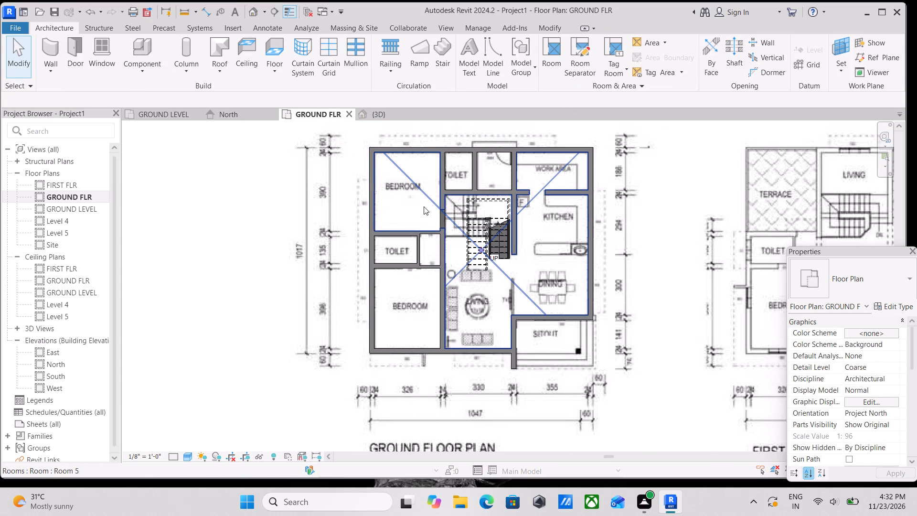
Inspect the extent of the room covering the upper bedroom, and check the toilet, lower bedroom and work area spaces.
left_click(417, 185)
scroll(417, 185, "up", 2)
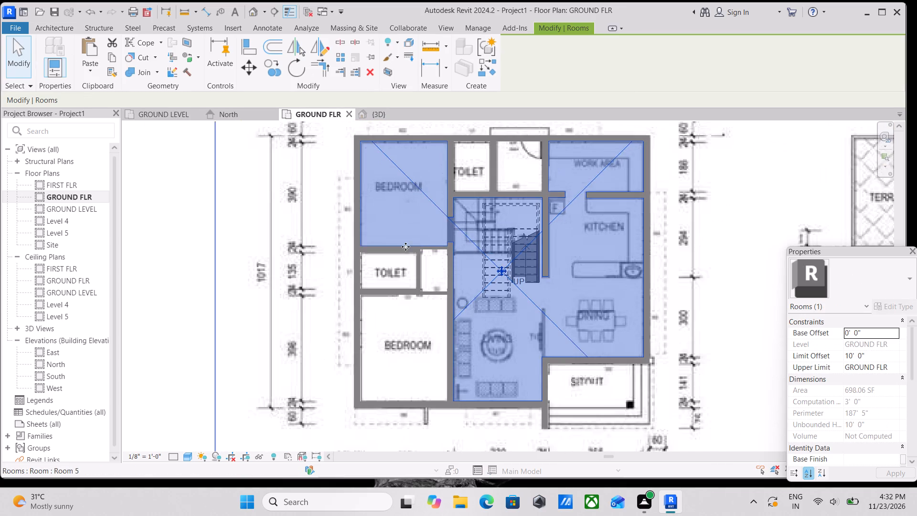
left_click(396, 280)
left_click(427, 273)
left_click(420, 207)
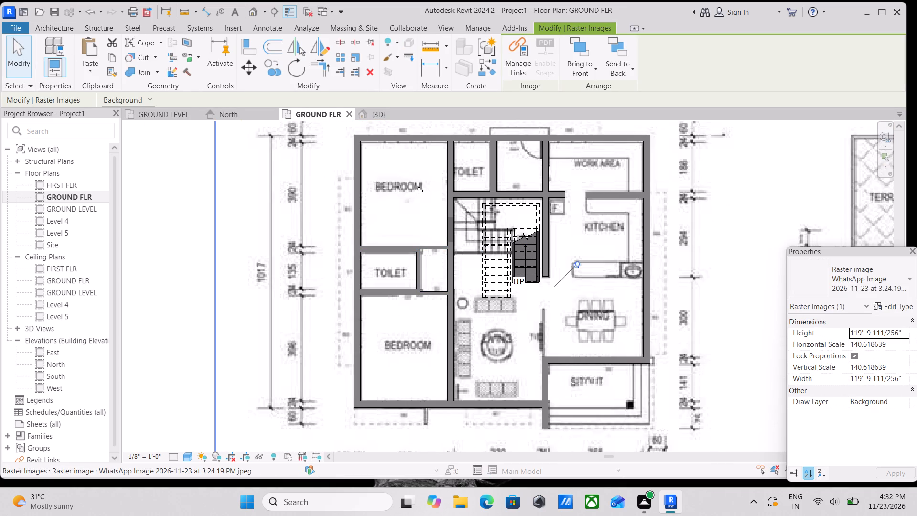
left_click(419, 191)
left_click(388, 338)
left_click(536, 175)
scroll(560, 191, "down", 2)
middle_click_drag(560, 191, 519, 241)
key("Escape")
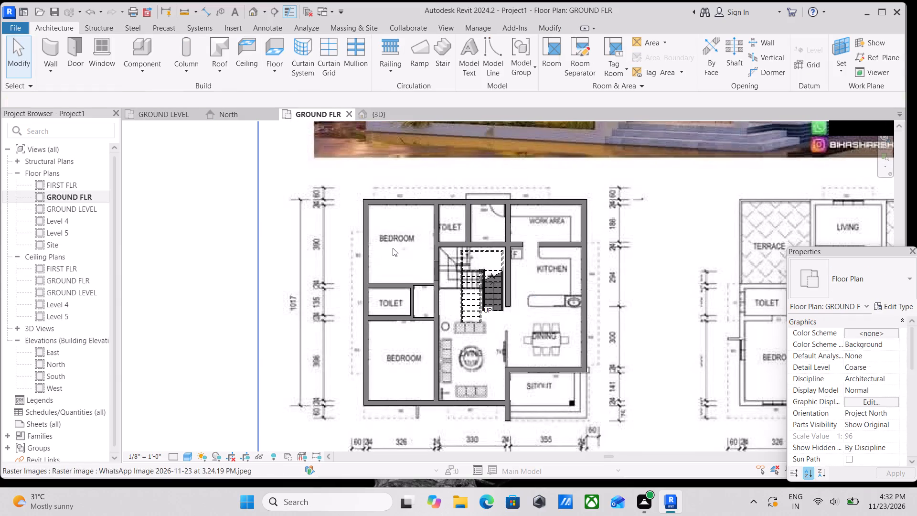
Inspect the room in the toilet between the bedrooms, and recheck the upper bedroom and its surrounding walls.
left_click(394, 247)
key("Escape")
left_click(393, 282)
key("Escape")
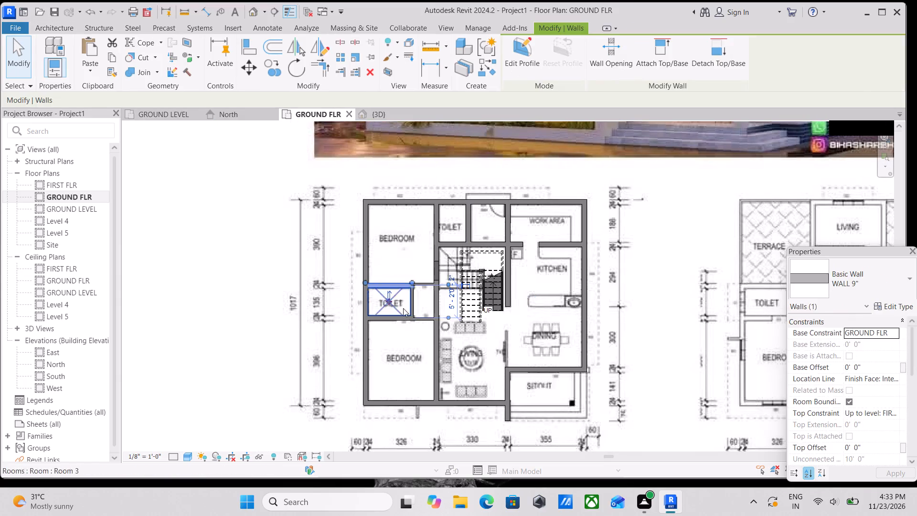
left_click(395, 304)
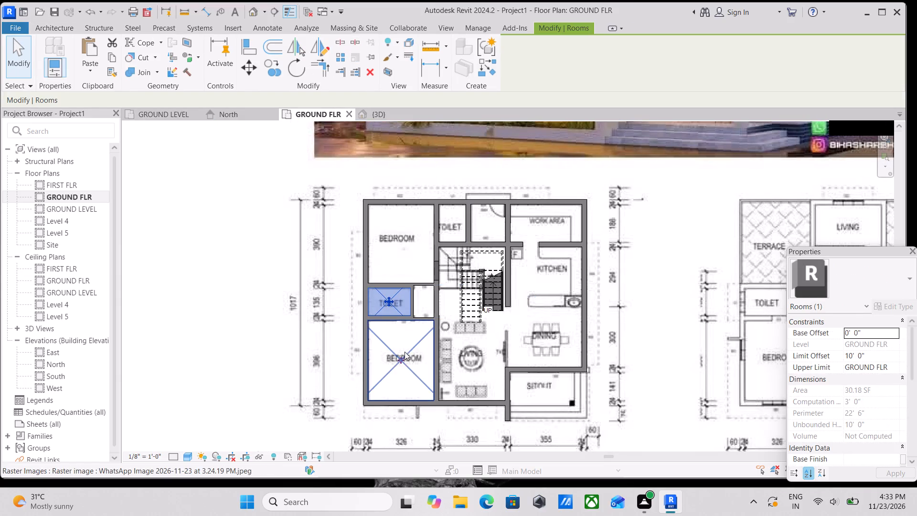
left_click(385, 236)
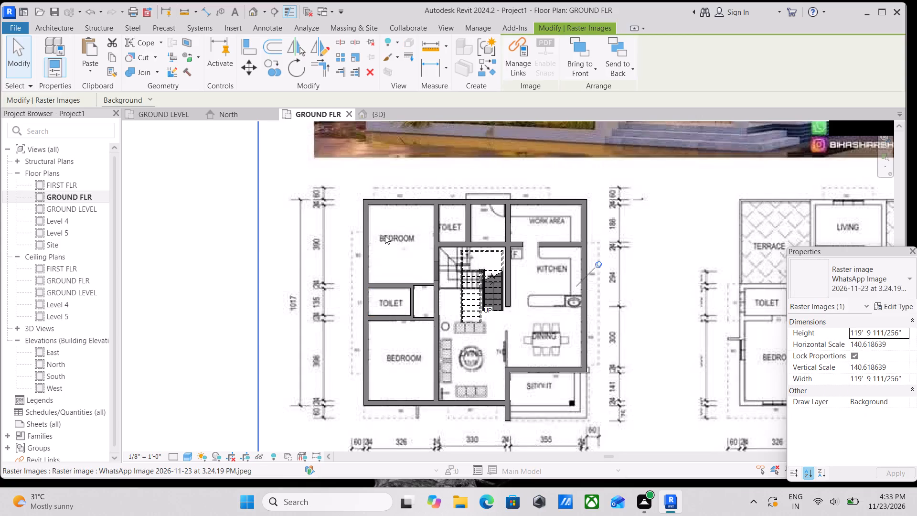
scroll(407, 238, "up", 2)
key("Escape")
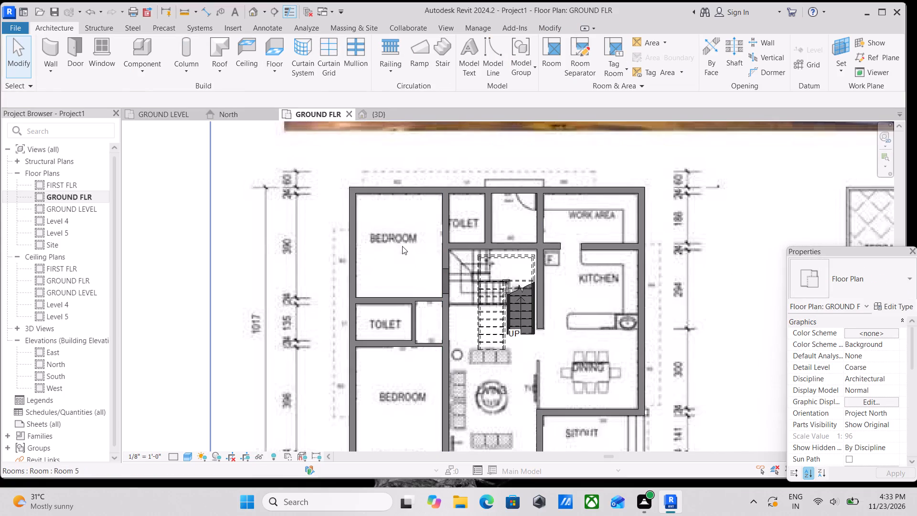
left_click(398, 247)
key("Escape")
scroll(521, 274, "down", 1)
middle_click_drag(521, 274, 487, 263)
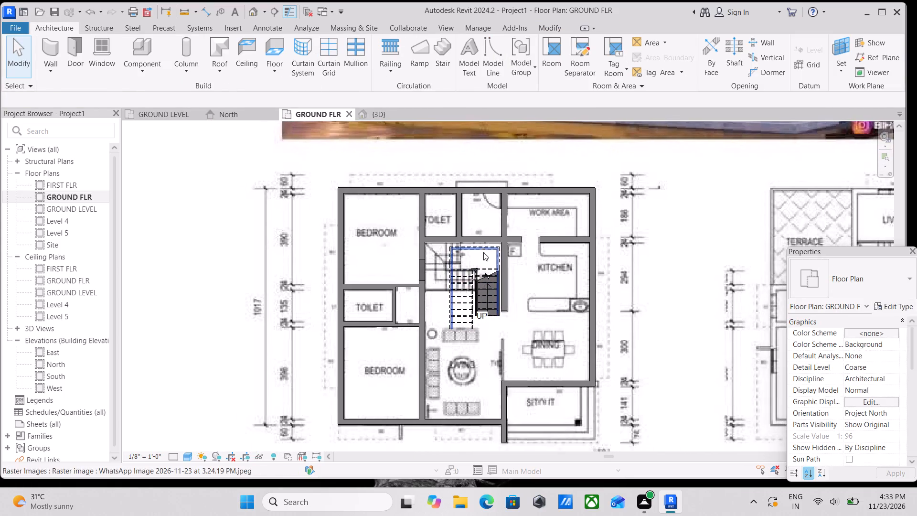
scroll(483, 250, "down", 2)
scroll(438, 269, "up", 2)
scroll(373, 300, "up", 5)
scroll(427, 263, "down", 2)
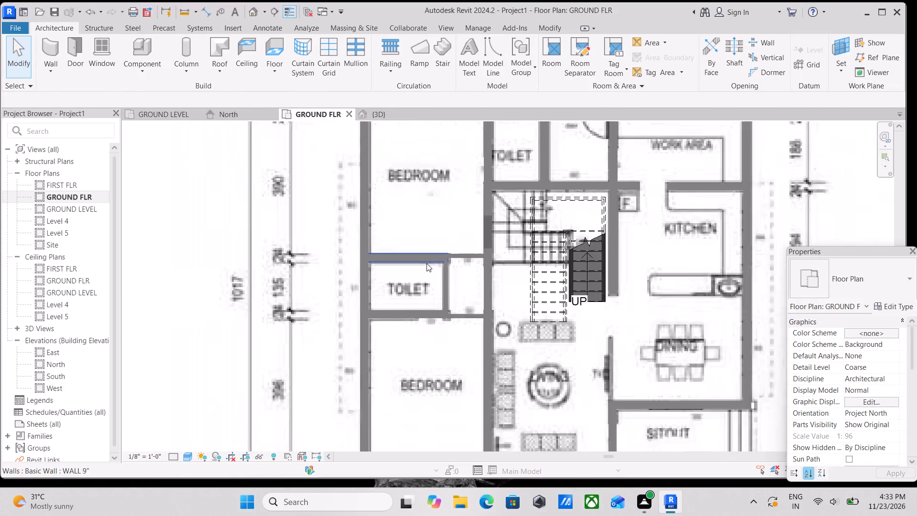
In the 3D view, open the profile of the 9" wall with the arched opening beside the stair for editing.
scroll(427, 263, "down", 1)
middle_click_drag(427, 263, 404, 296)
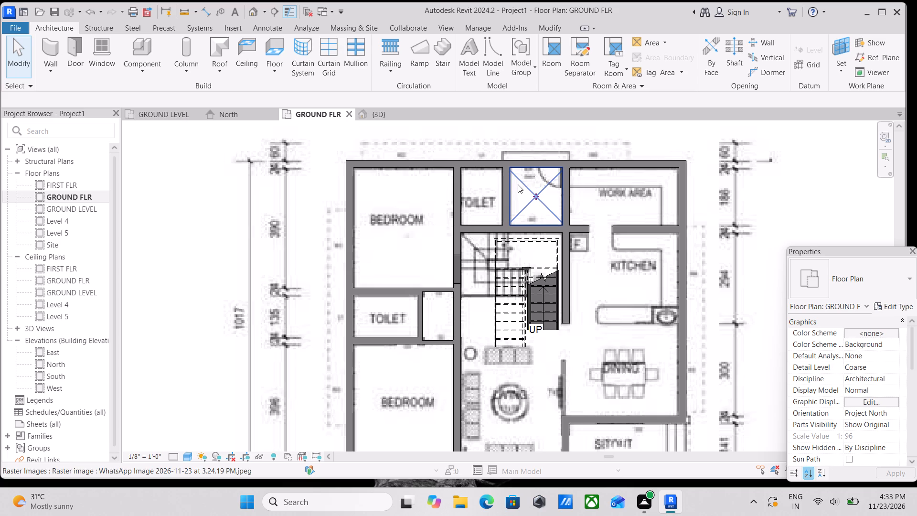
left_click(375, 114)
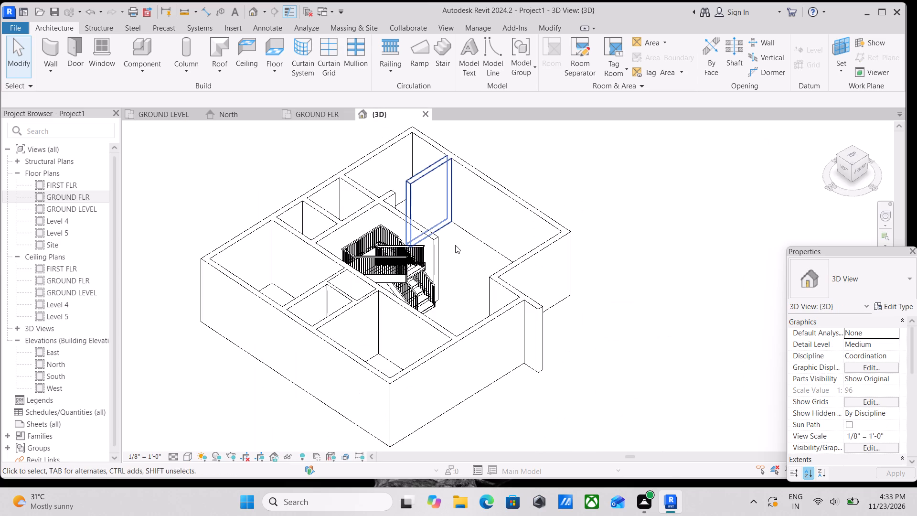
scroll(466, 278, "down", 1)
scroll(466, 281, "up", 1)
scroll(466, 281, "down", 1)
middle_click_drag(466, 283, 412, 315, "shift")
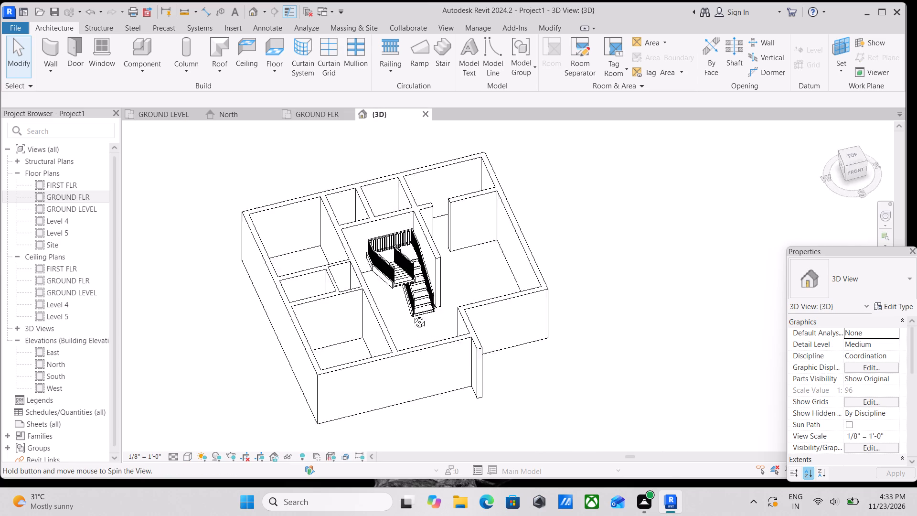
middle_click_drag(412, 315, 218, 319, "shift")
scroll(423, 201, "up", 3)
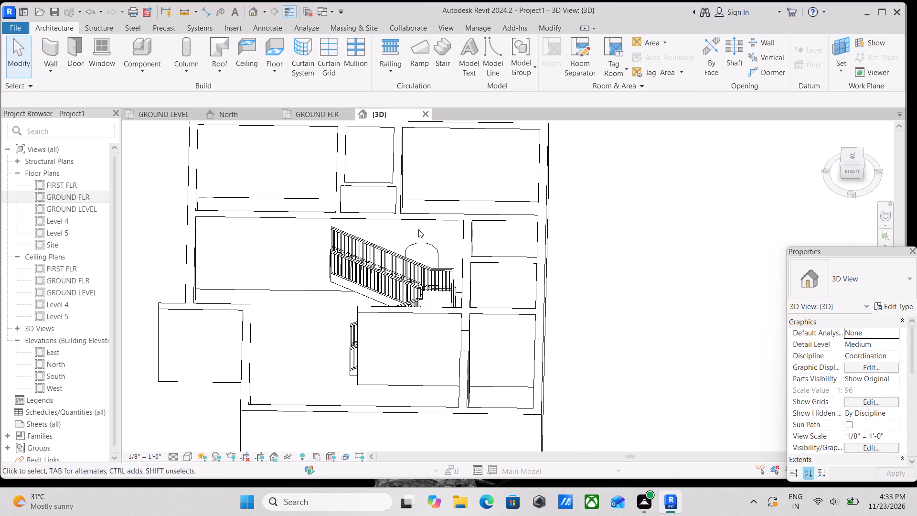
left_click(417, 241)
scroll(410, 251, "up", 1)
scroll(410, 251, "down", 3)
middle_click_drag(416, 249, 494, 283, "shift")
scroll(391, 209, "up", 3)
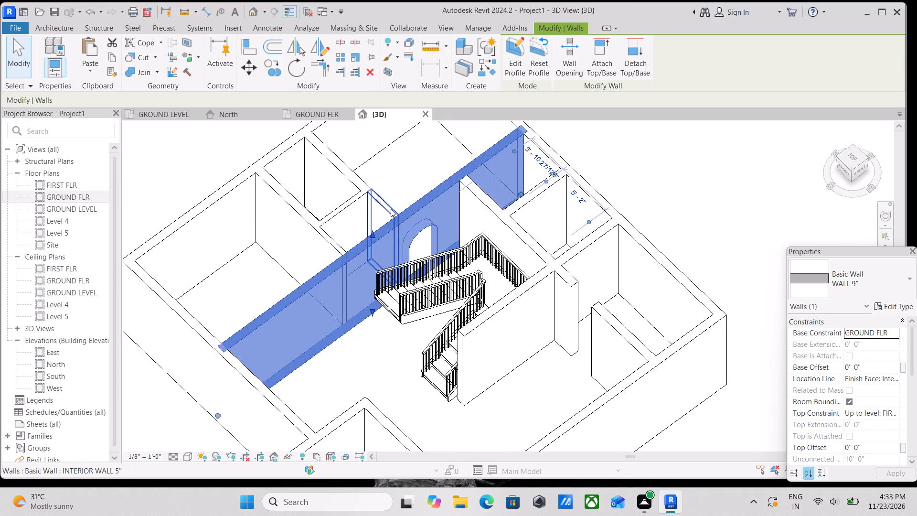
scroll(386, 214, "up", 4)
middle_click_drag(437, 256, 414, 245)
scroll(414, 245, "up", 1)
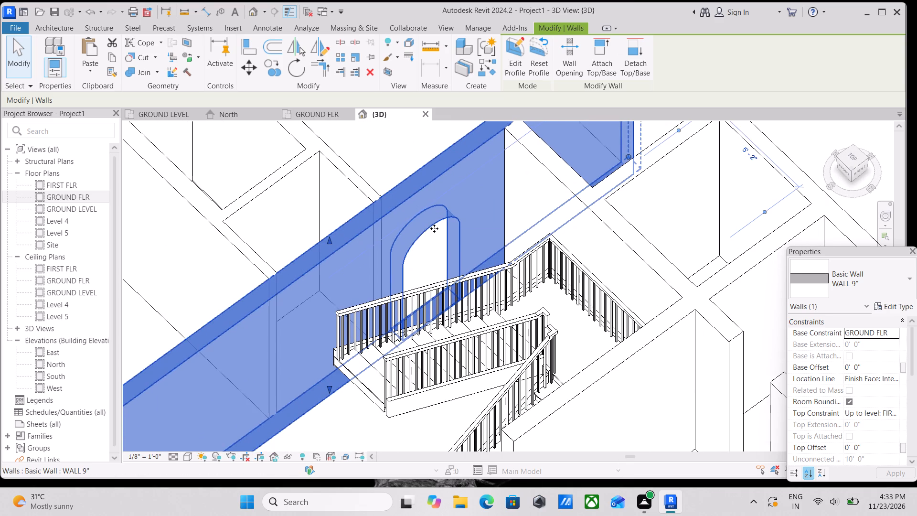
left_click(522, 60)
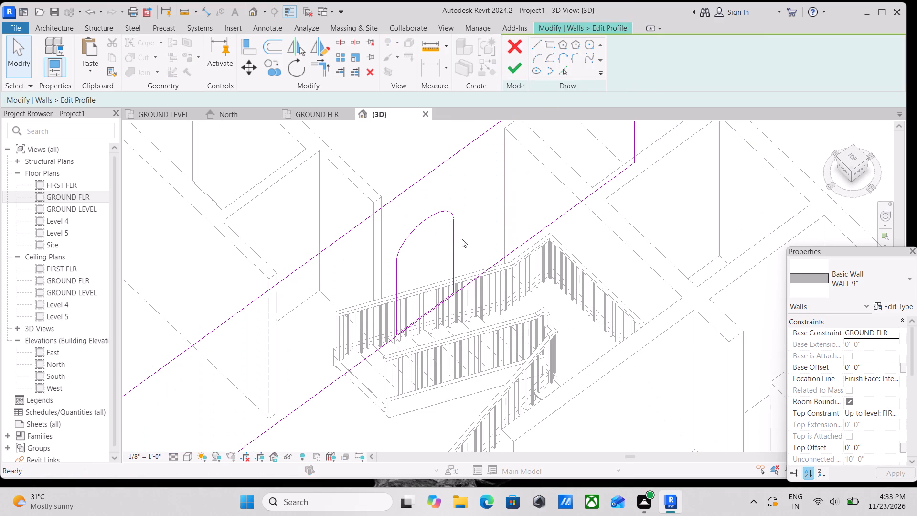
Delete the arch curve and the bottom line of the opening from the wall profile sketch.
scroll(454, 240, "up", 2)
left_click(413, 223)
right_click(413, 223)
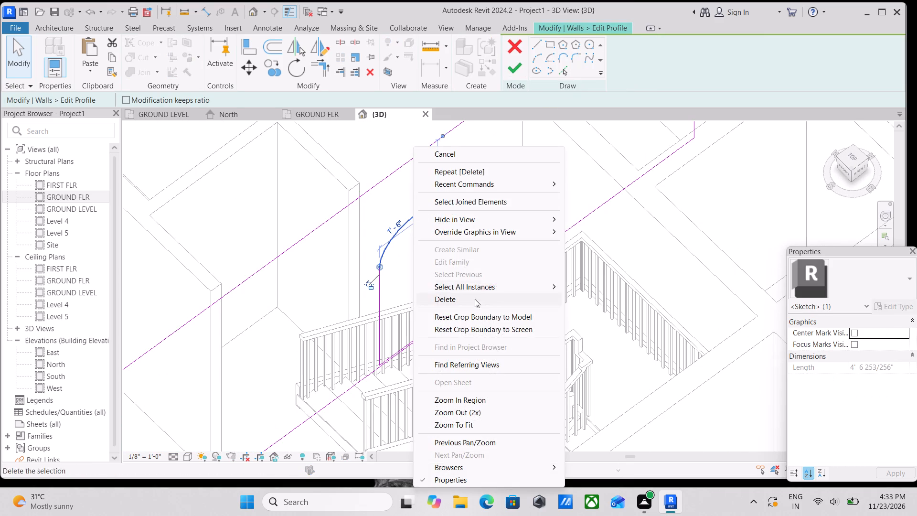
left_click(475, 301)
middle_click_drag(410, 289, 438, 254)
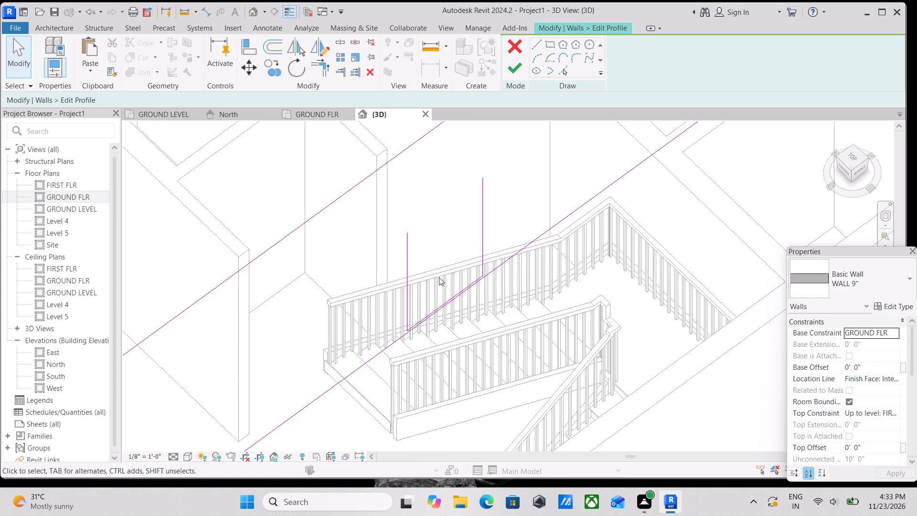
scroll(447, 296, "up", 2)
left_click(446, 302)
right_click(446, 302)
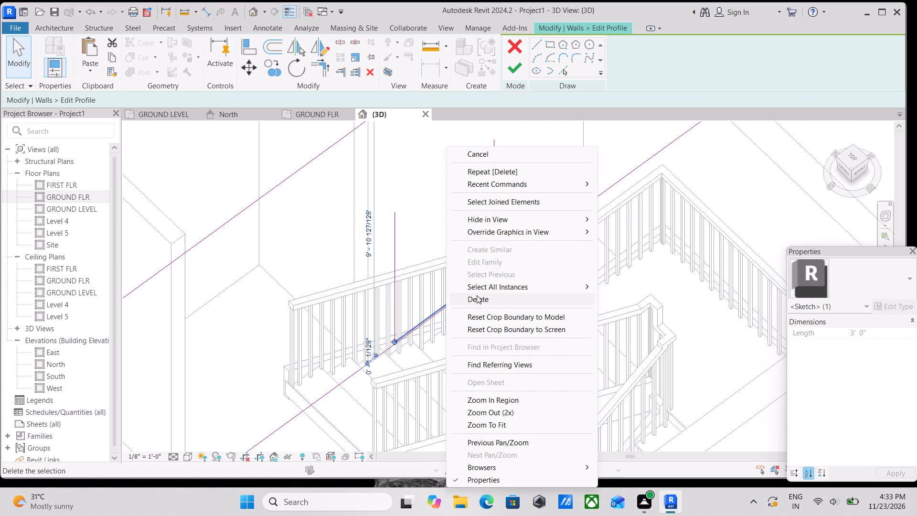
left_click(485, 299)
Move the opening's first jamb line along the wall, away from the other jamb, to a spacing of 7' 1 1/2".
left_click(392, 255)
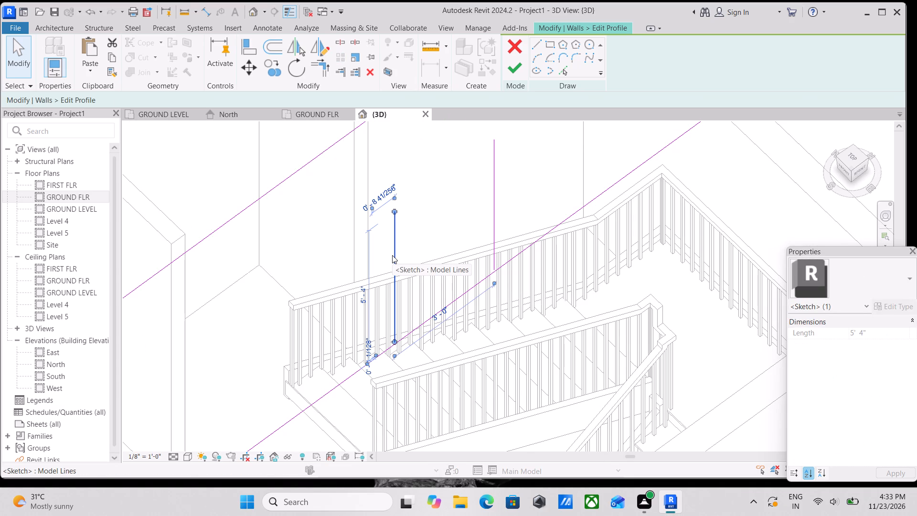
key("Left")
key("Left")
key("Left")
key("Left")
key("Left")
key("Left")
key("Left")
key("Left")
key("Left")
key("Left")
key("Left")
key("Left")
key("Left")
key("Left")
key("Left")
key("Left")
key("Left")
key("Left")
key("Left")
key("Left")
key("Left")
key("Left")
key("Left")
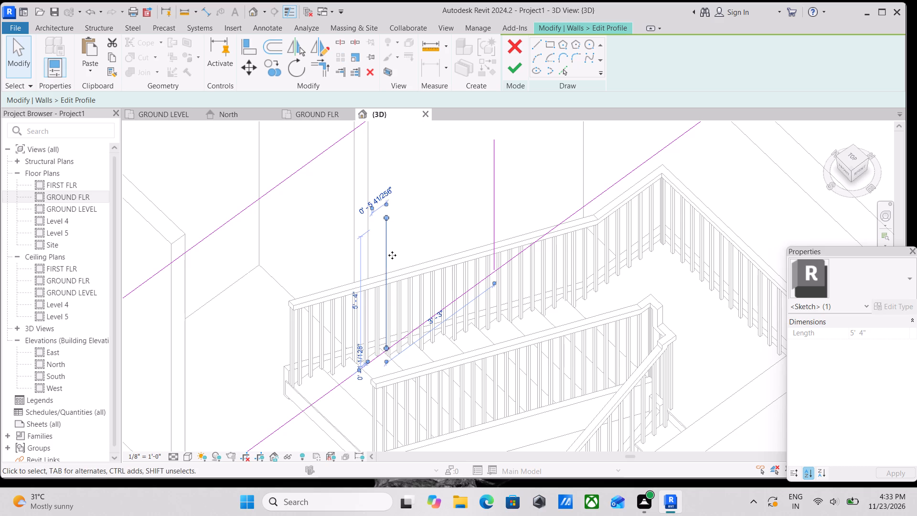
key("Left")
key("Left")
key("Left")
key("Left")
key("Left")
key("Left")
key("Left")
key("Left")
key("Left")
key("Left")
key("Left")
key("Left")
key("Left")
key("Left")
key("Left")
key("Left")
key("Left")
key("Left")
key("Left")
key("Left")
key("Left")
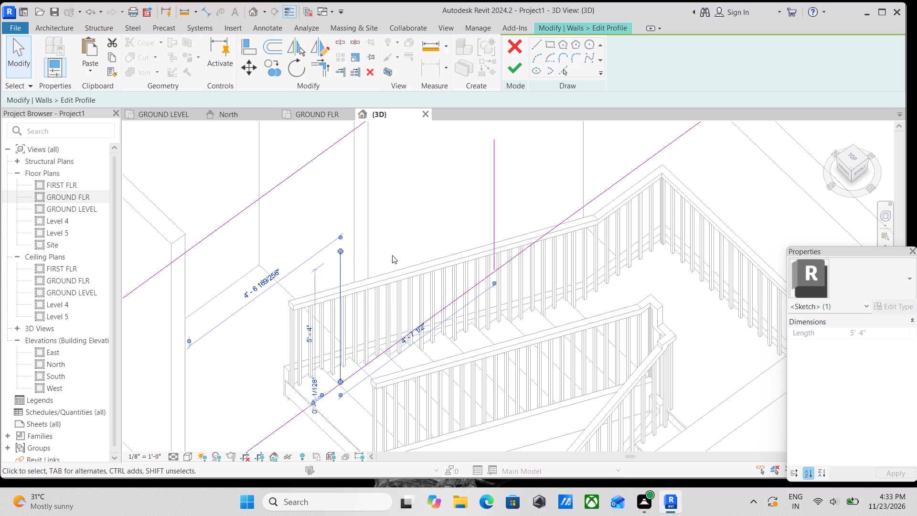
key("Left")
key("Left")
key("Left")
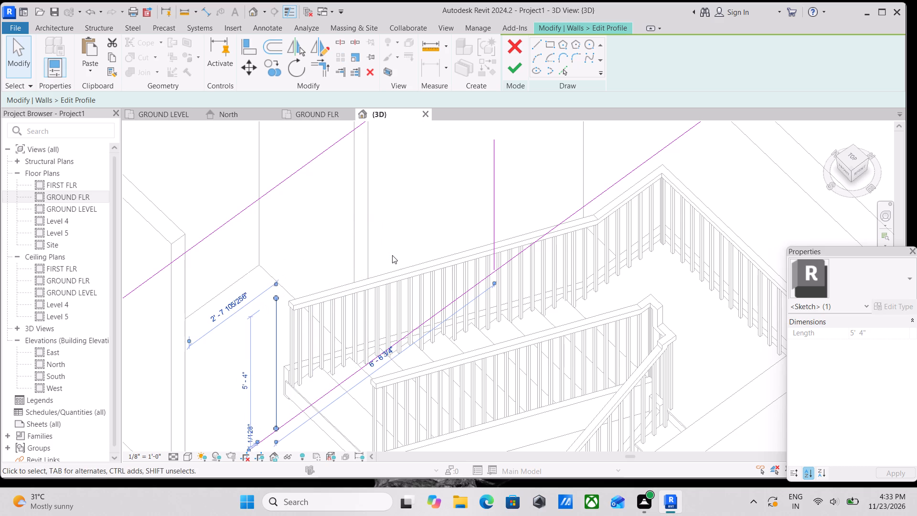
key("Left")
key("Left")
key("Left")
key("Left")
key("Left")
key("Left")
key("Left")
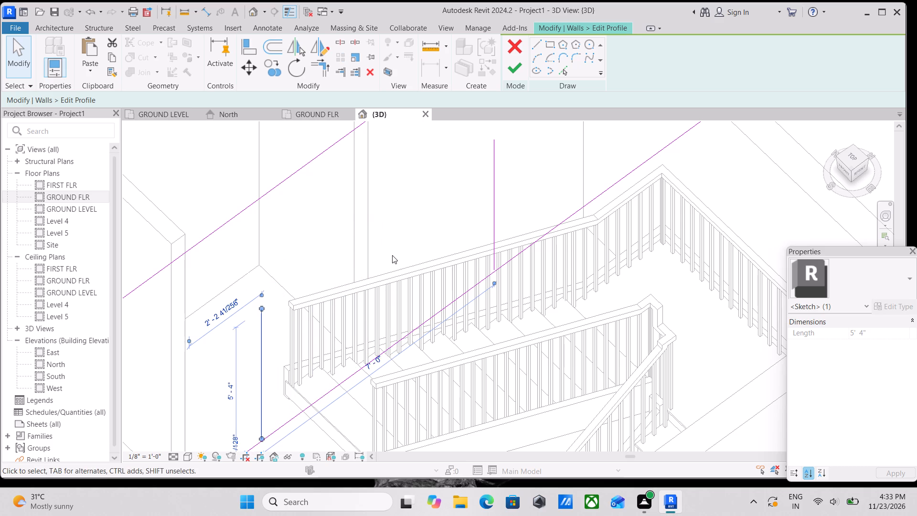
key("Left")
key("Left")
key("Escape")
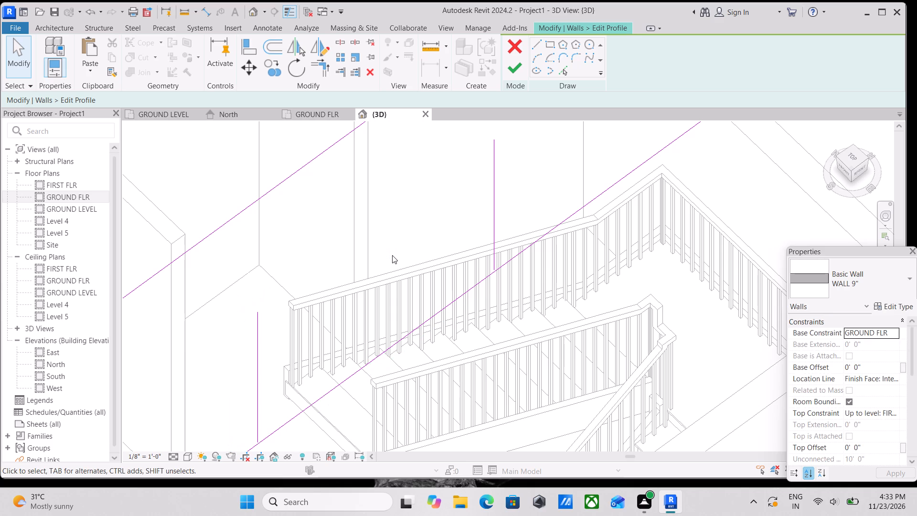
Delete the opening's other vertical jamb line, which stayed at its original position.
left_click(495, 185)
right_click(495, 185)
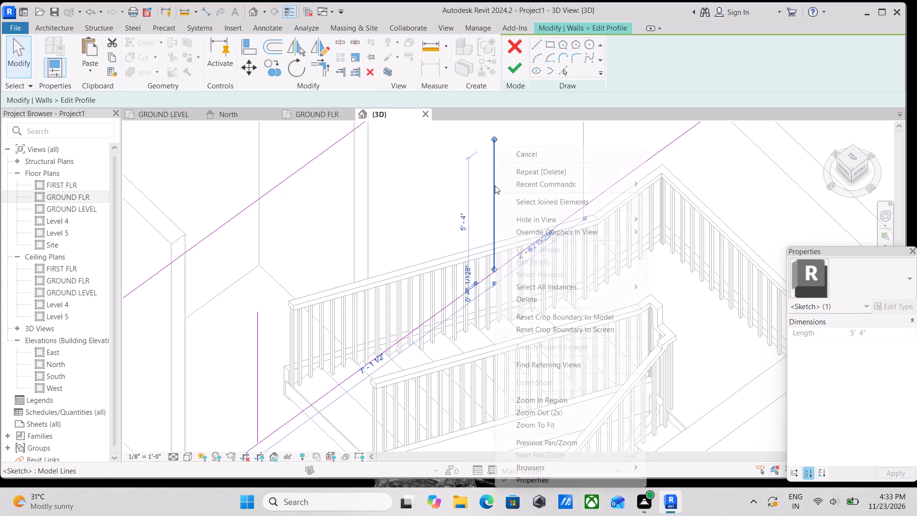
left_click(556, 301)
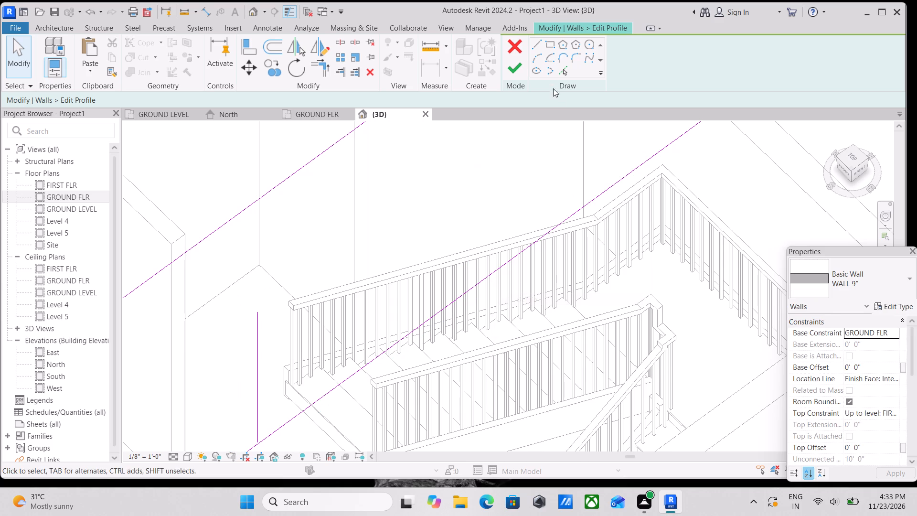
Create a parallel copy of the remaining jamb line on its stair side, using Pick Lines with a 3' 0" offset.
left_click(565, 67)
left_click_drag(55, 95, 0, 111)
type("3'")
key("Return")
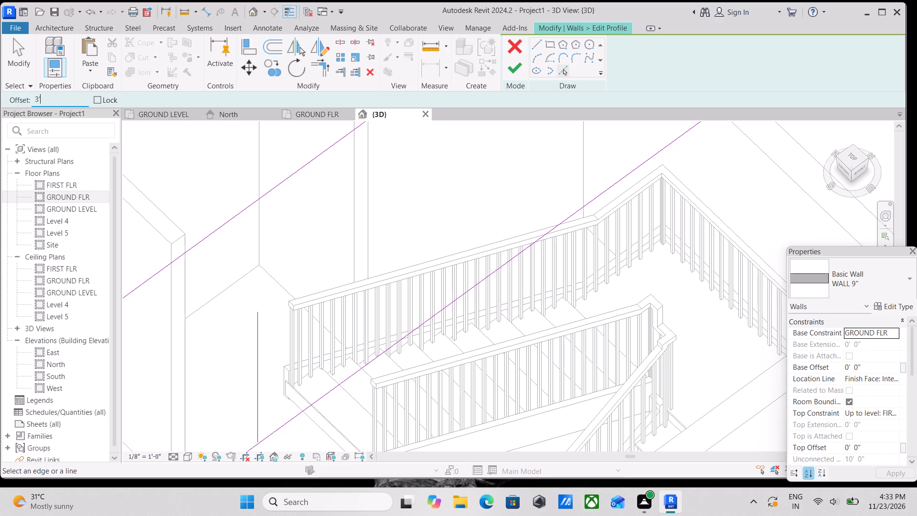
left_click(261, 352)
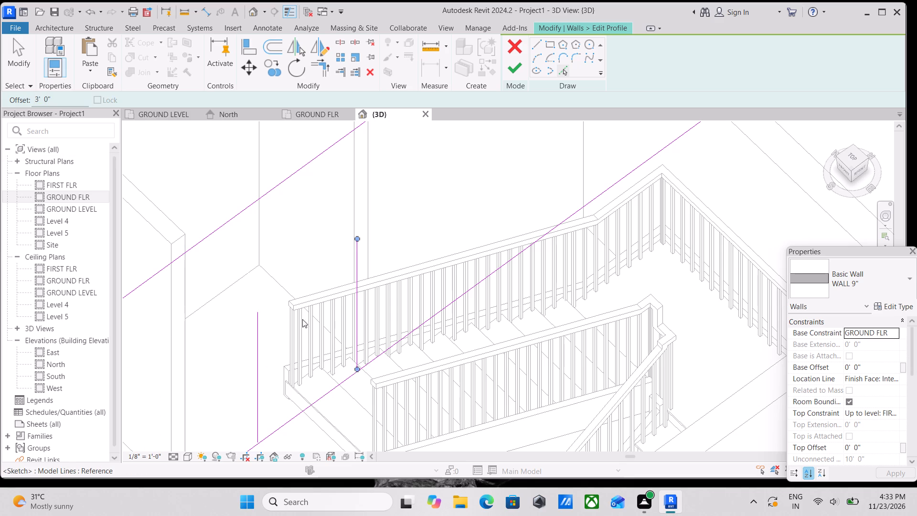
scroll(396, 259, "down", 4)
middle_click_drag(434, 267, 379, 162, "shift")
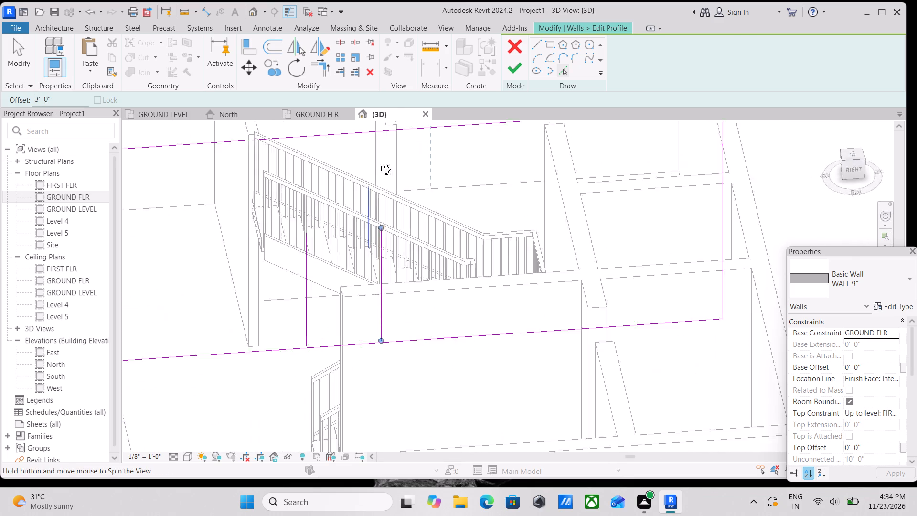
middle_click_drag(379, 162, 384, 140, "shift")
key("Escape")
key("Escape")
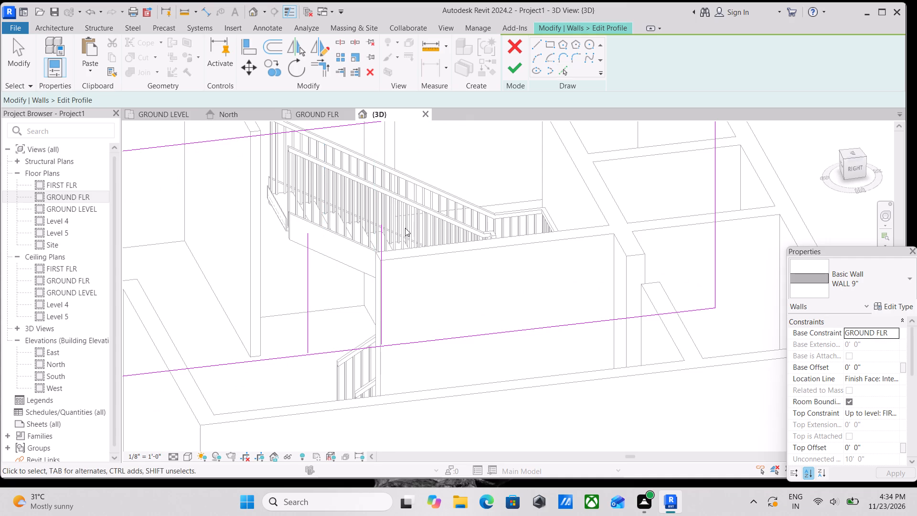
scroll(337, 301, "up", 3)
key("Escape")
Shift the original jamb line 8" along the wall away from its offset copy, to a spacing of 3' 8".
left_click(298, 310)
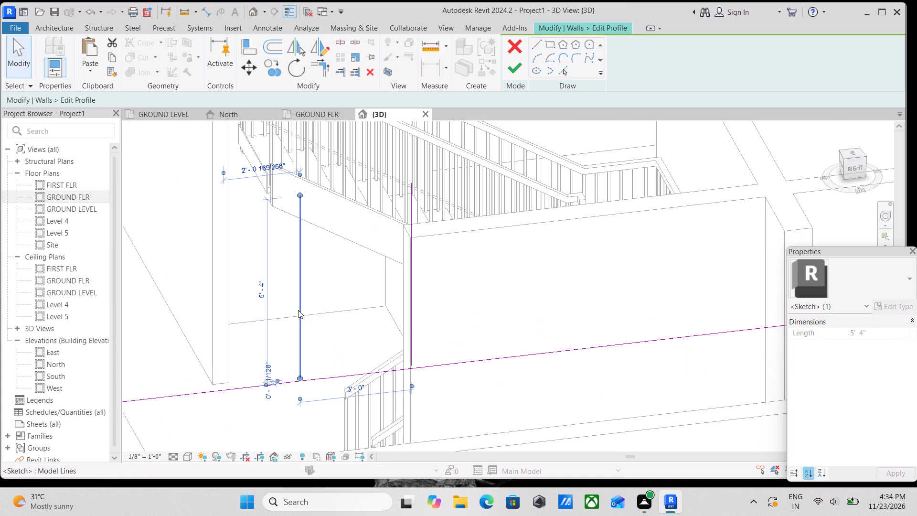
key("Left")
key("Left")
key("Left")
key("Left")
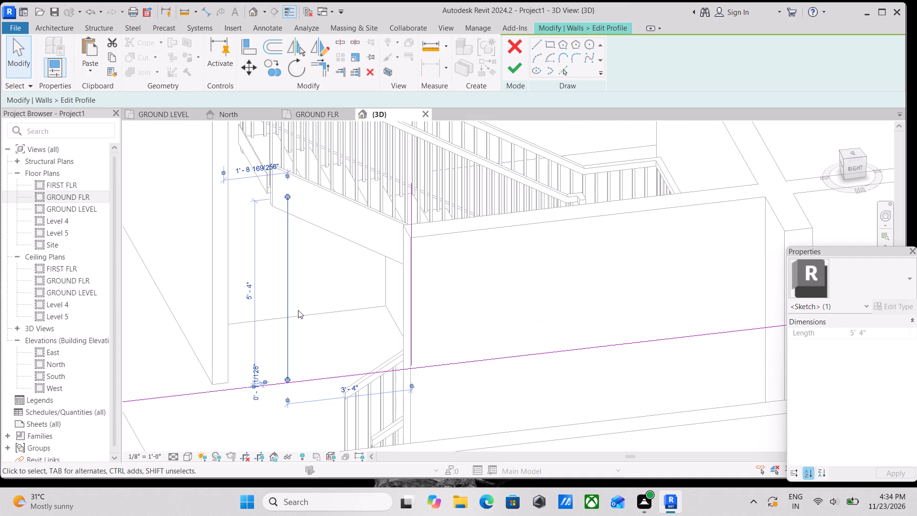
key("Left")
key("Left")
key("Left")
key("Left")
scroll(298, 310, "down", 1)
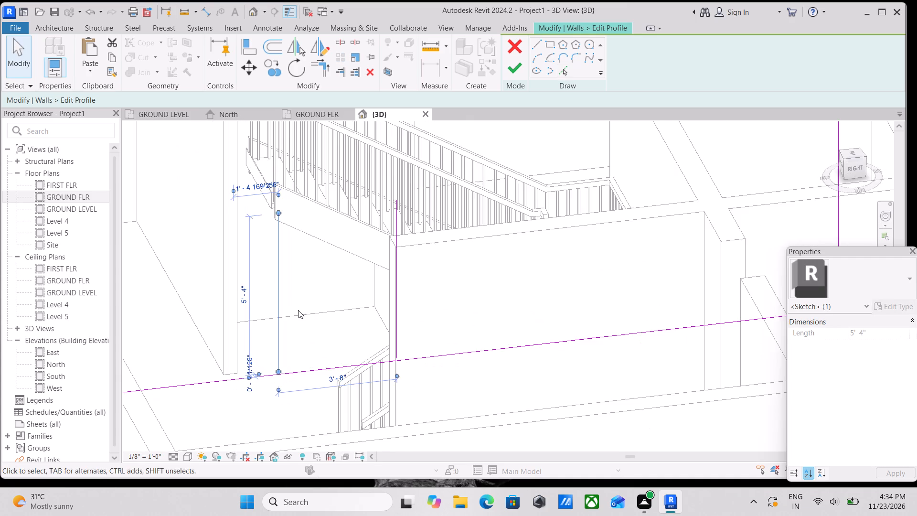
middle_click_drag(298, 310, 335, 365)
scroll(298, 310, "down", 1)
scroll(362, 311, "up", 2)
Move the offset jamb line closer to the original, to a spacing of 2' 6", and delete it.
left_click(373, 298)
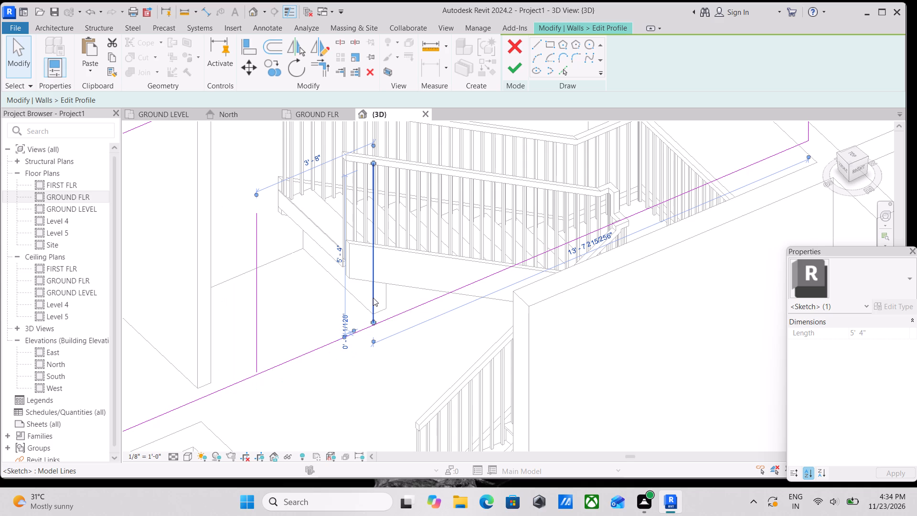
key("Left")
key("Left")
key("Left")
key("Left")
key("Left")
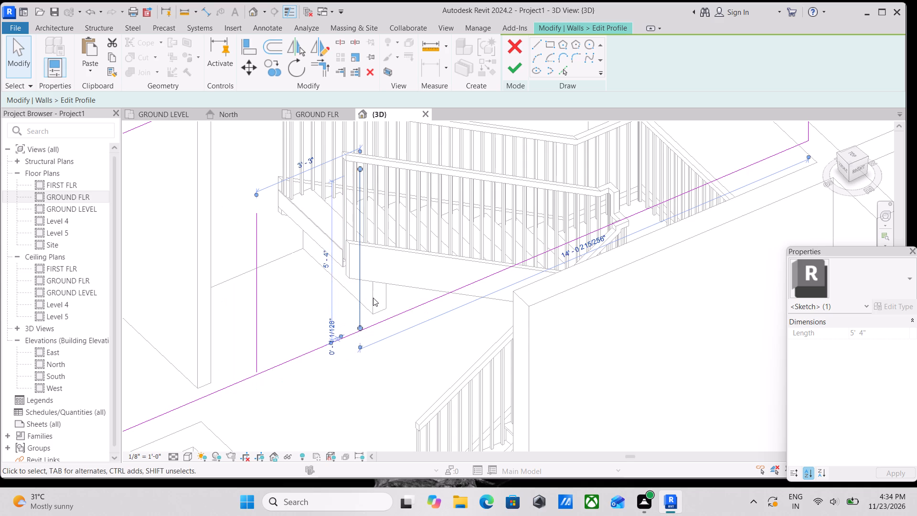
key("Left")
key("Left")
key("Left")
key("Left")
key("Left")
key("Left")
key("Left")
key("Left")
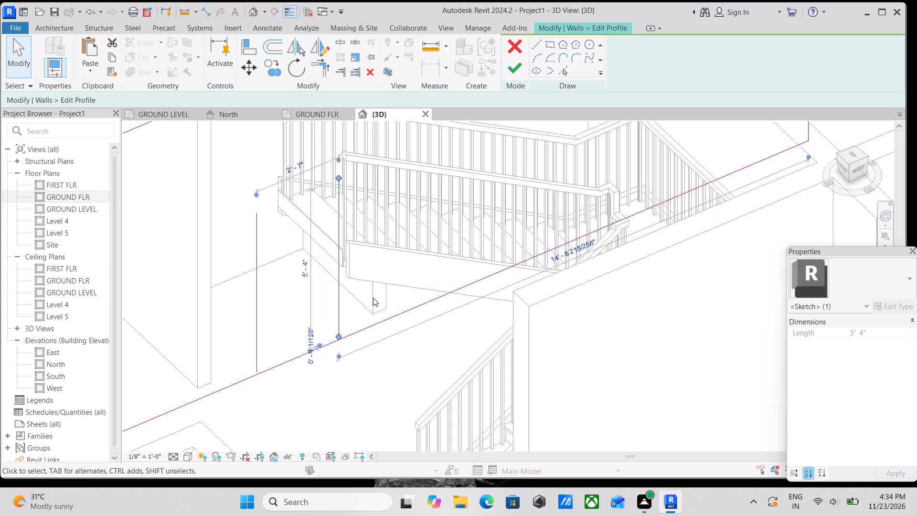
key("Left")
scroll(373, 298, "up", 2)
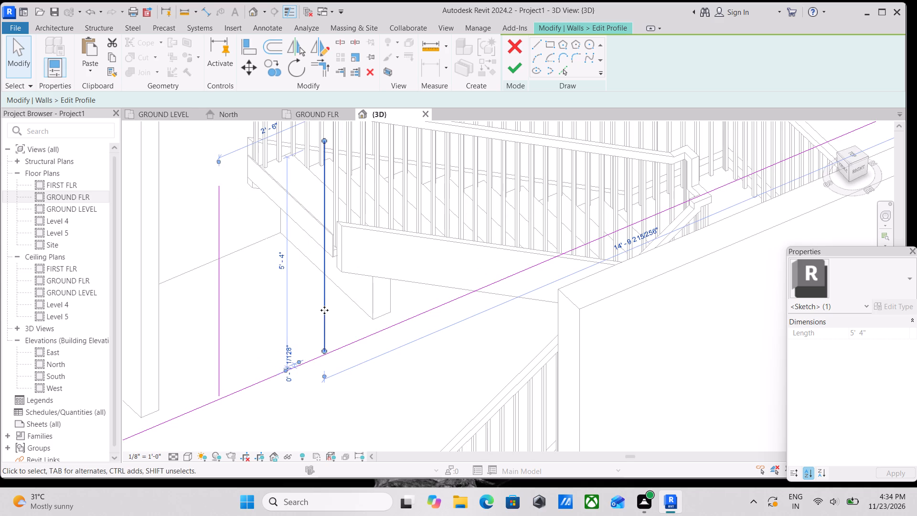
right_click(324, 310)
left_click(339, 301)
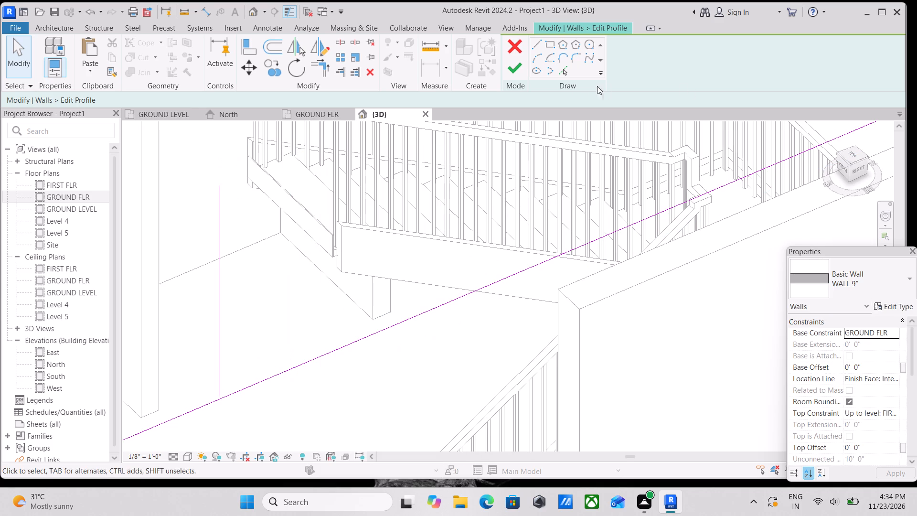
Create the opening's second jamb line from the remaining one, using Pick Lines with a 3' 0" offset.
left_click(563, 73)
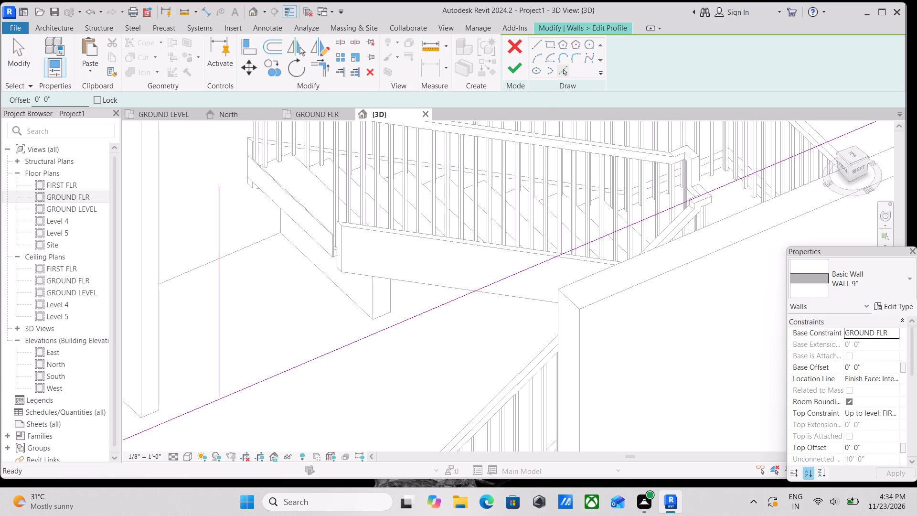
left_click_drag(65, 98, 0, 100)
type("3'")
key("Return")
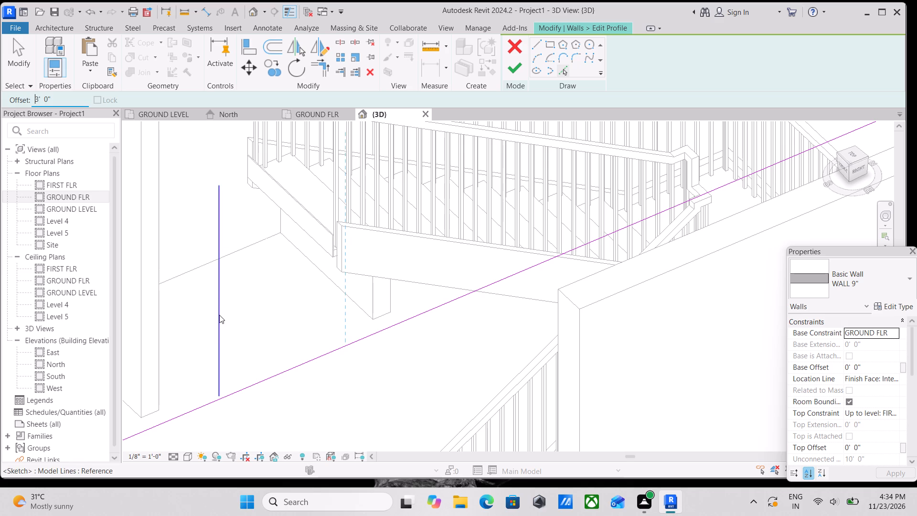
left_click(219, 315)
scroll(245, 312, "down", 3)
key("Escape")
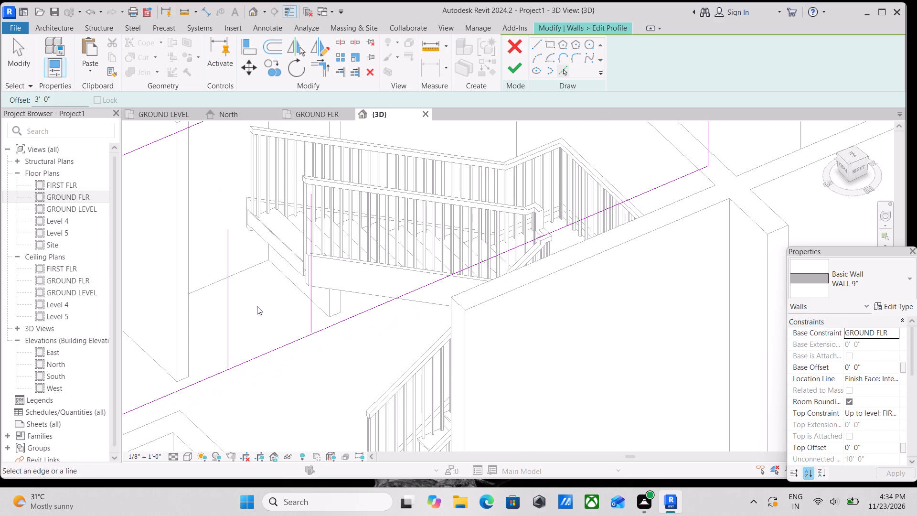
scroll(278, 304, "down", 5)
middle_click_drag(278, 305, 124, 418, "shift")
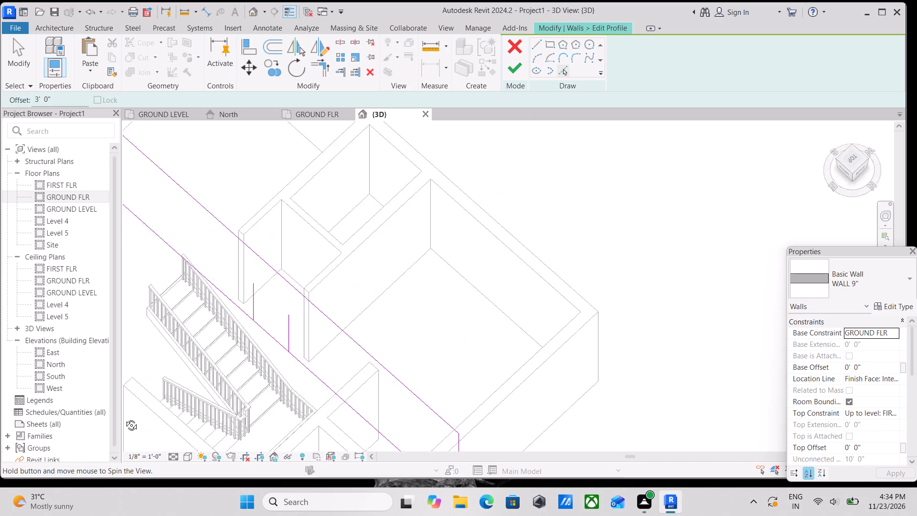
Check the spacing of the opening's two jamb lines and where their lower ends meet the wall's base line.
middle_click_drag(124, 418, 162, 429, "shift")
scroll(248, 341, "up", 3)
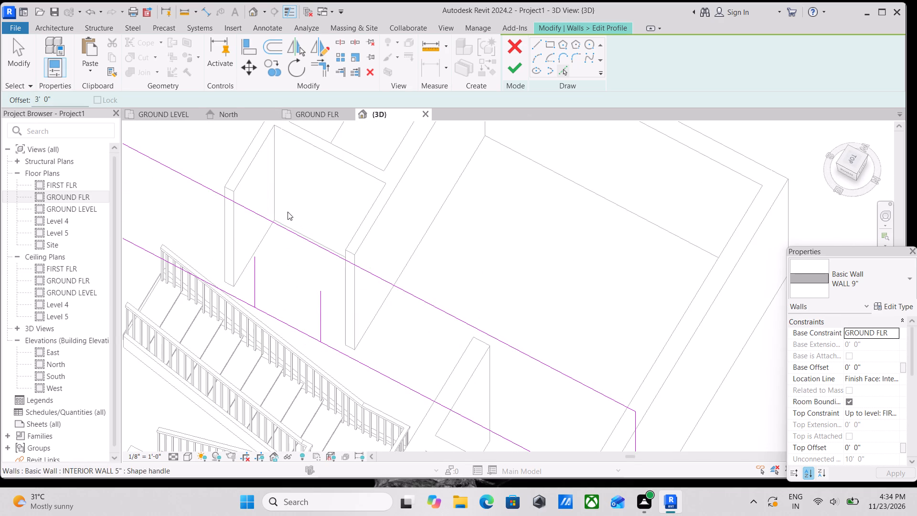
key("Escape")
scroll(280, 276, "up", 3)
key("Escape")
scroll(286, 261, "up", 3)
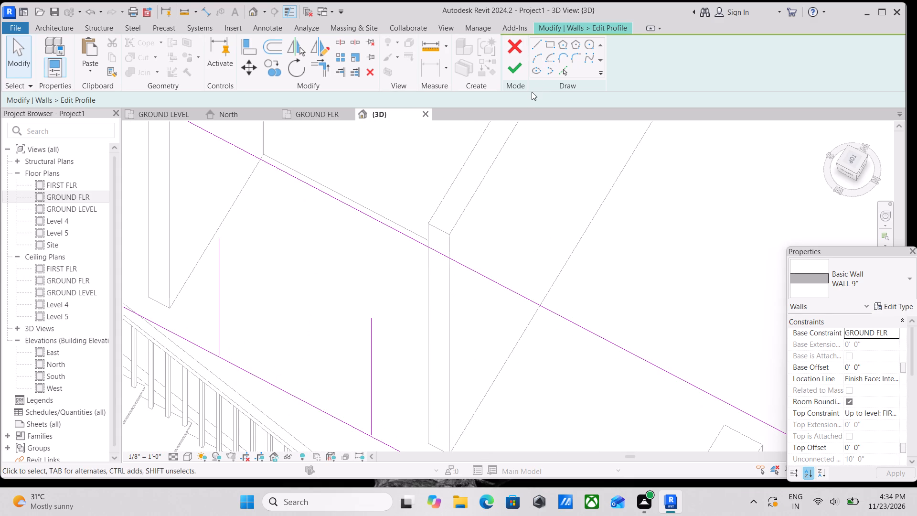
scroll(224, 355, "down", 2)
middle_click_drag(263, 306, 332, 254)
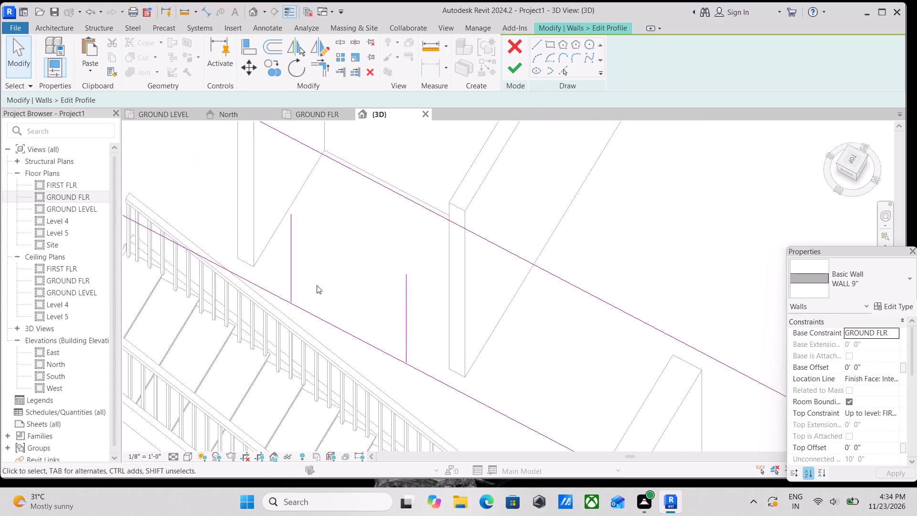
scroll(295, 311, "up", 3)
left_click(292, 285)
scroll(353, 319, "up", 2)
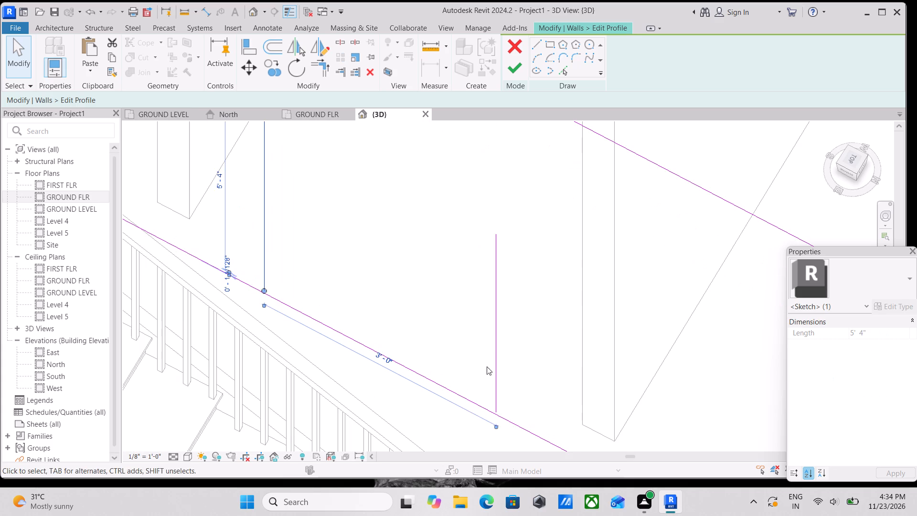
key("Escape")
left_click(498, 379)
scroll(395, 352, "up", 2)
key("Escape")
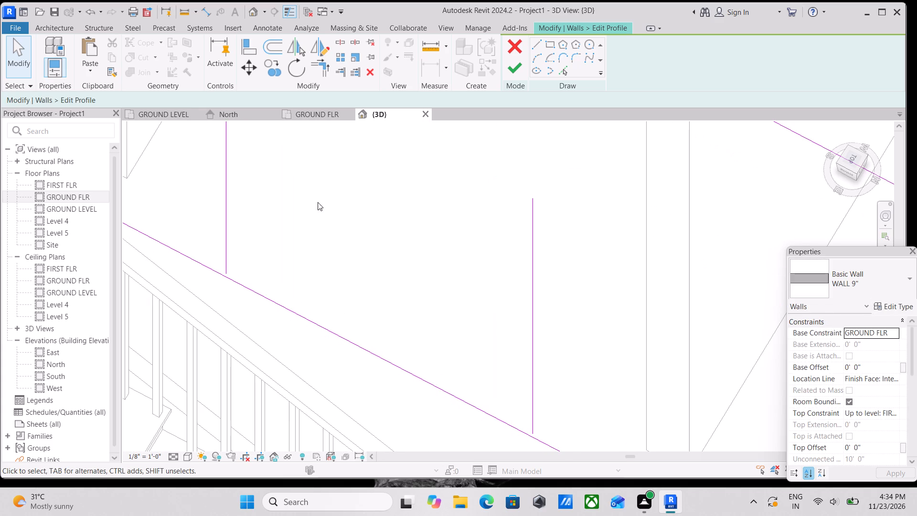
Draw the opening's bottom line between the lower ends of the two jamb lines, about 3' long.
left_click(539, 47)
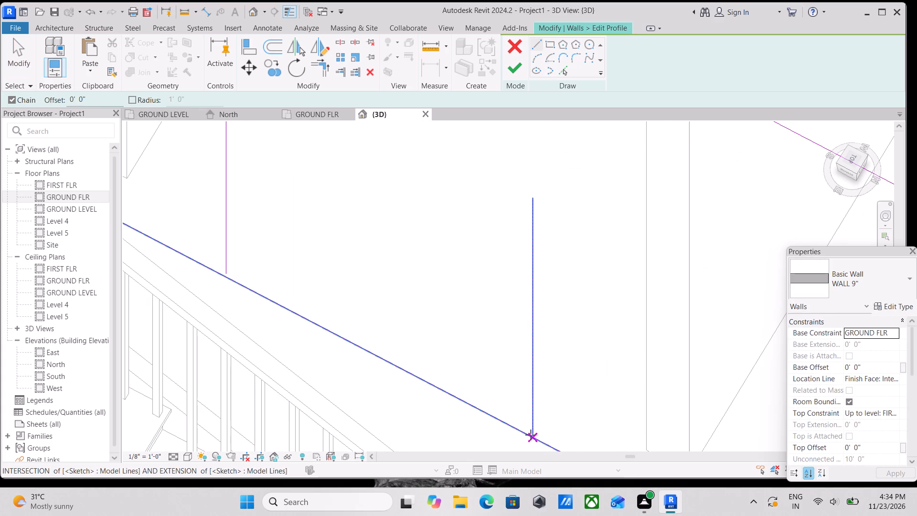
left_click(533, 432)
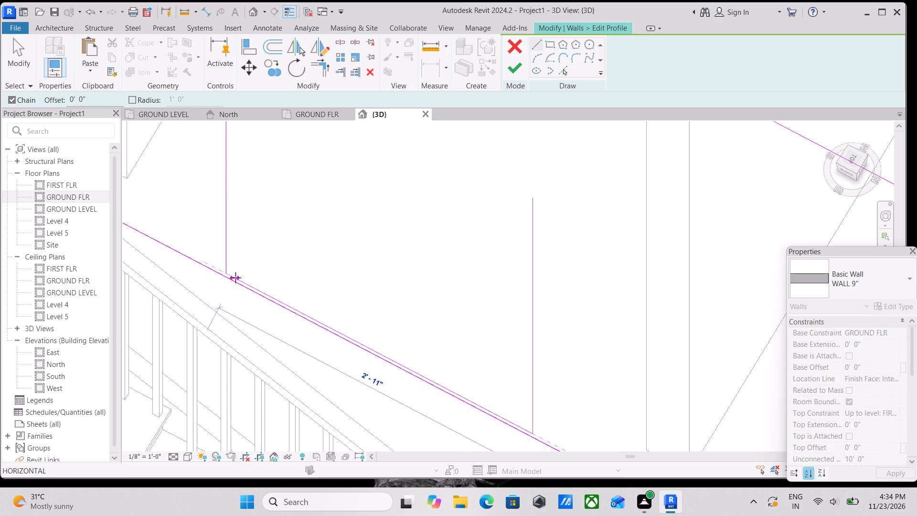
left_click(226, 274)
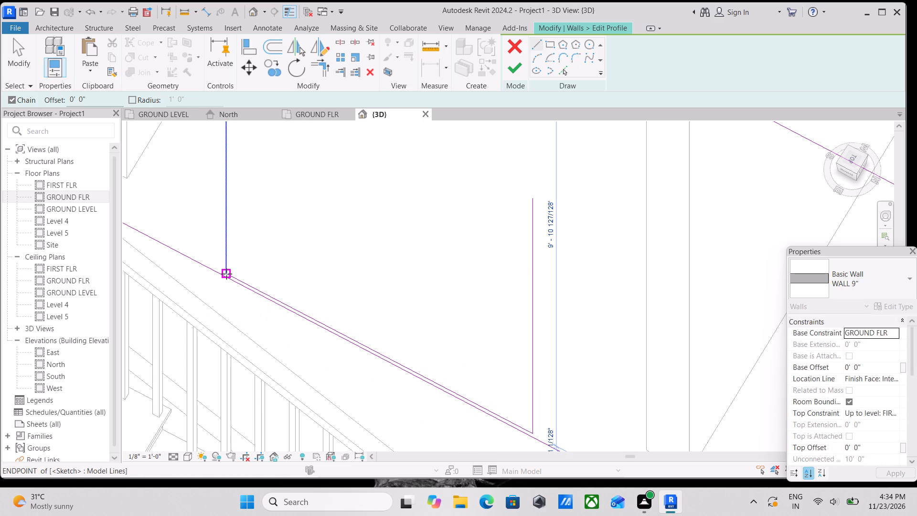
key("Escape")
scroll(313, 286, "down", 3)
scroll(467, 405, "up", 3)
key("Escape")
Draw a partial ellipse arch joining the jamb lines' upper ends, spanning 3' 0" with a rise of about 1' 5".
scroll(460, 376, "up", 5)
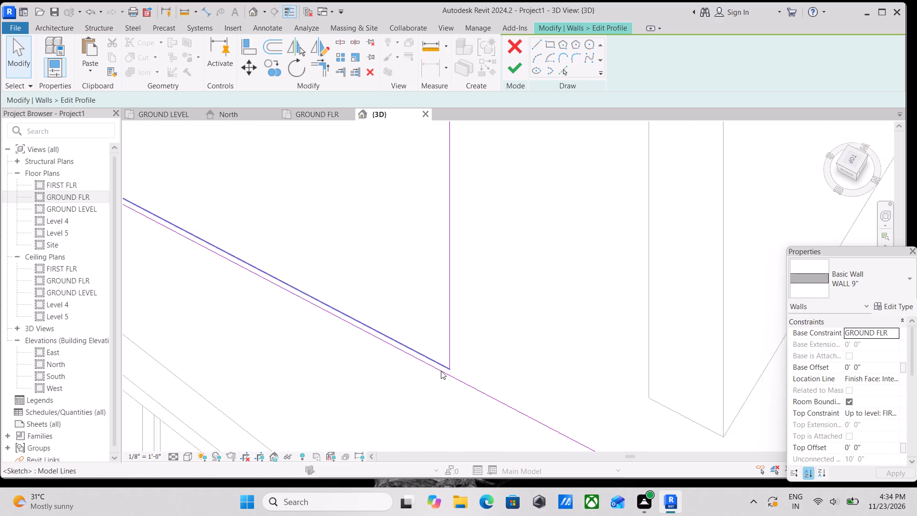
scroll(441, 371, "up", 2)
scroll(441, 371, "down", 15)
scroll(384, 378, "up", 1)
middle_click_drag(384, 378, 474, 429)
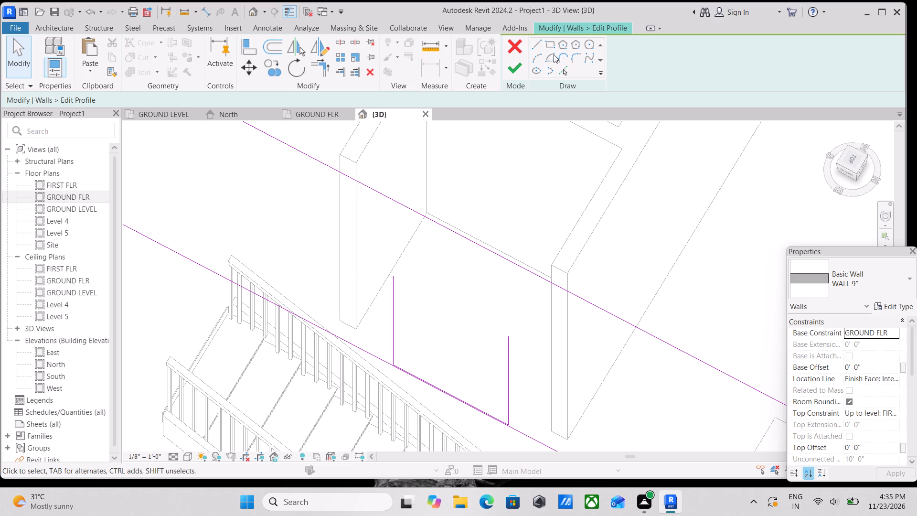
left_click(546, 68)
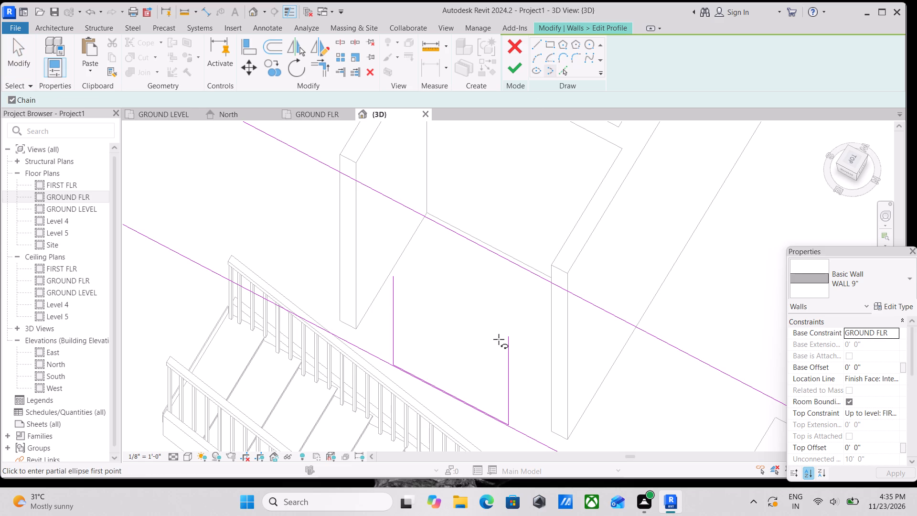
left_click(508, 335)
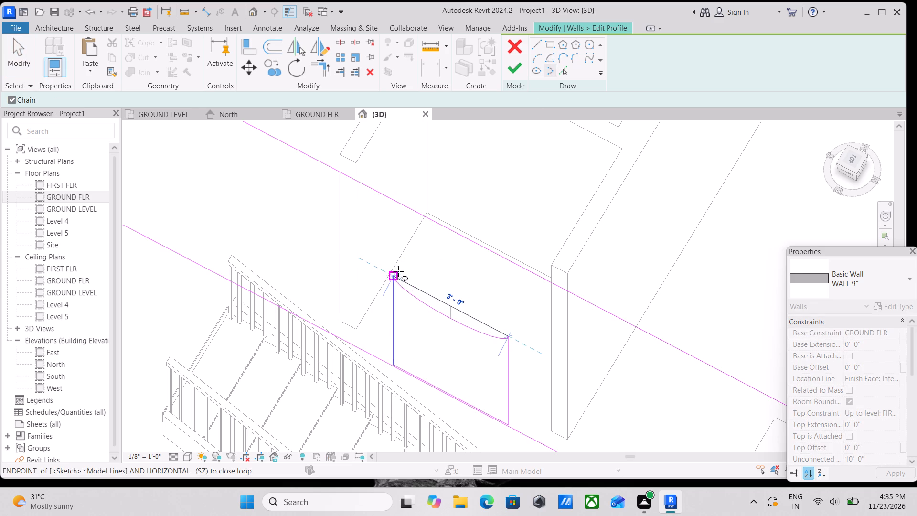
left_click(403, 271)
key("Escape")
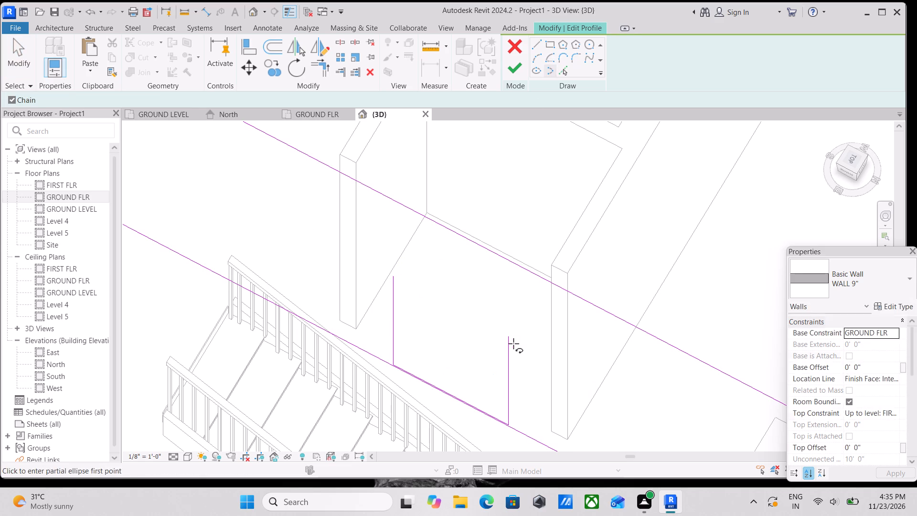
left_click(510, 335)
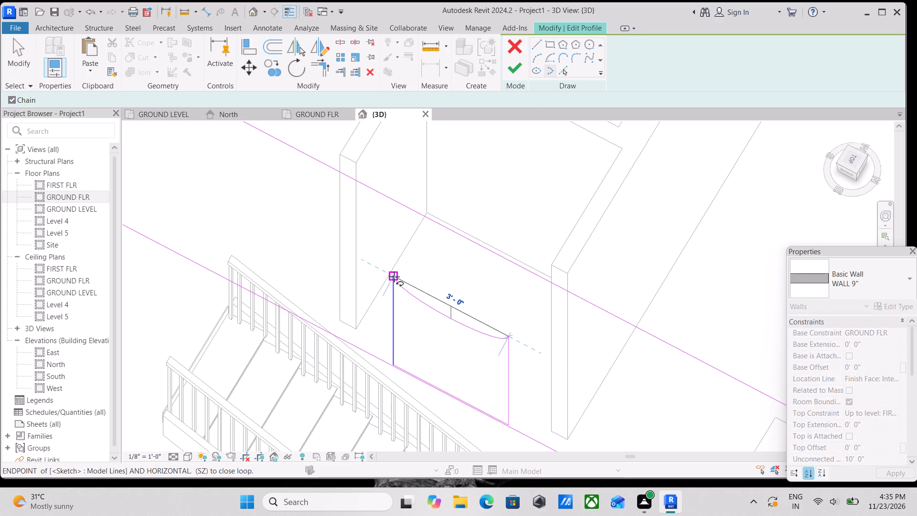
left_click(394, 277)
scroll(458, 262, "up", 3)
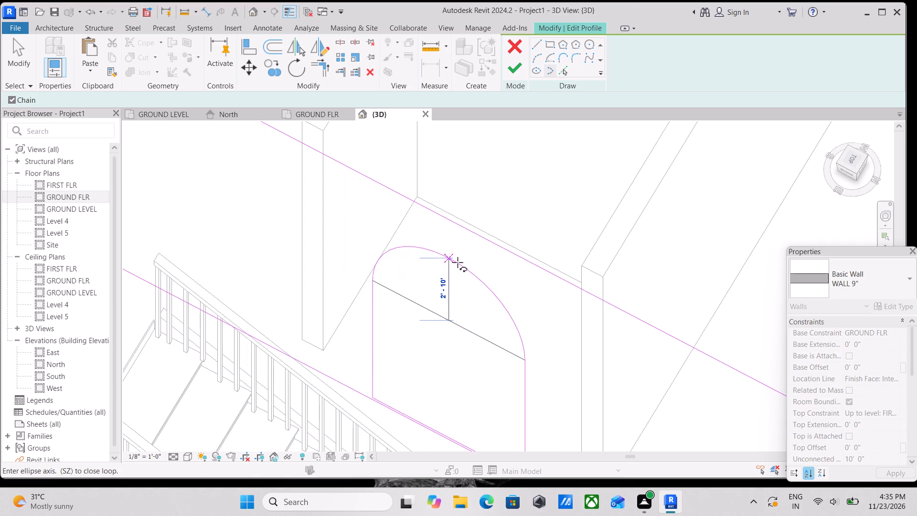
scroll(457, 262, "up", 2)
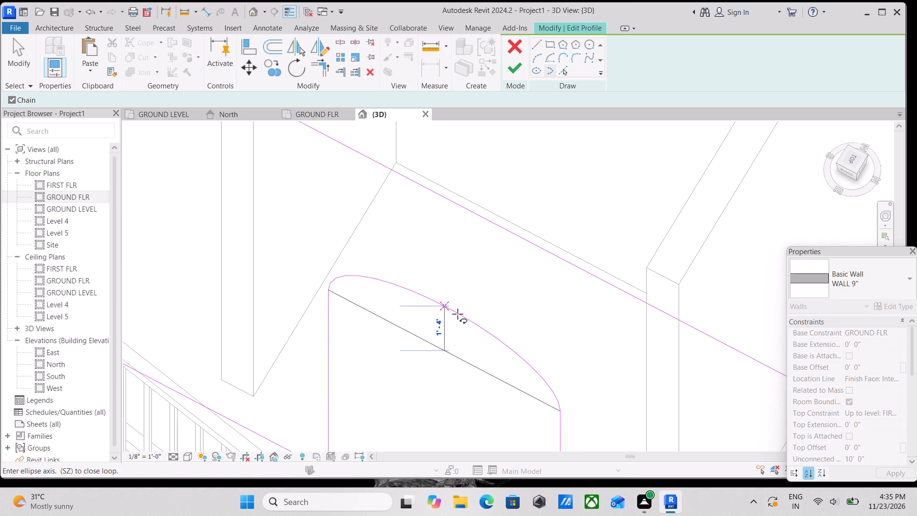
middle_click_drag(458, 314, 489, 204, "shift")
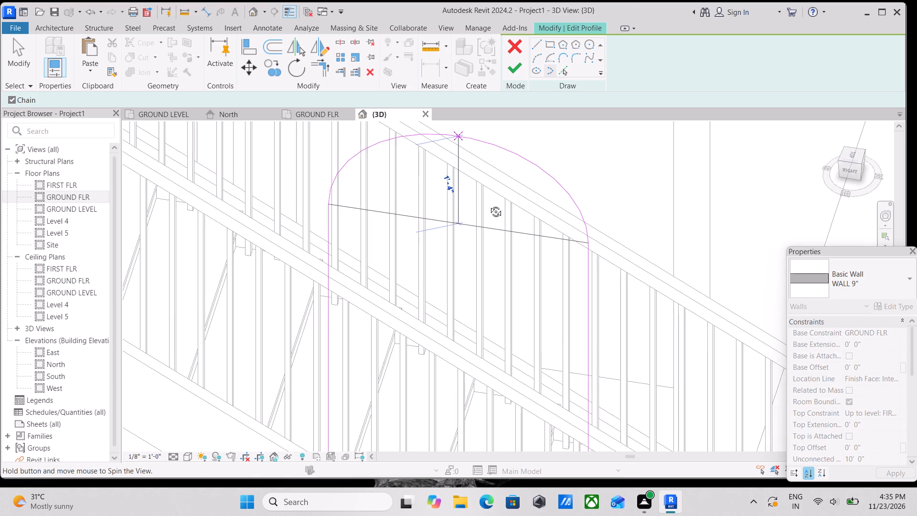
middle_click_drag(489, 204, 487, 204, "shift")
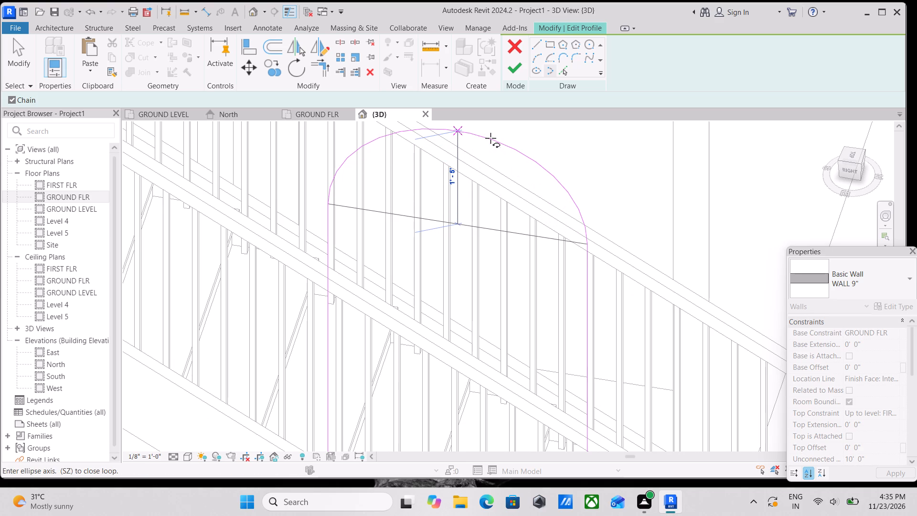
left_click(490, 138)
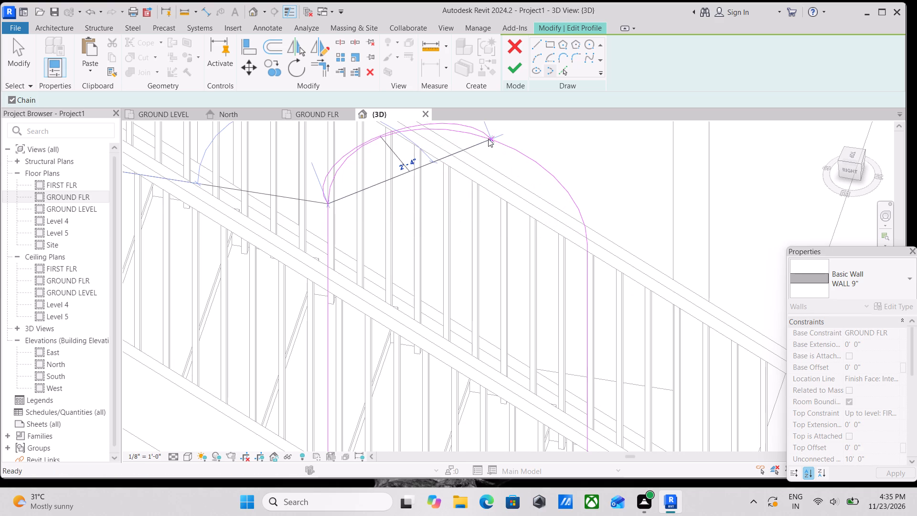
key("Escape")
scroll(438, 197, "down", 3)
key("Escape")
scroll(481, 252, "down", 4)
key("Escape")
scroll(481, 252, "down", 2)
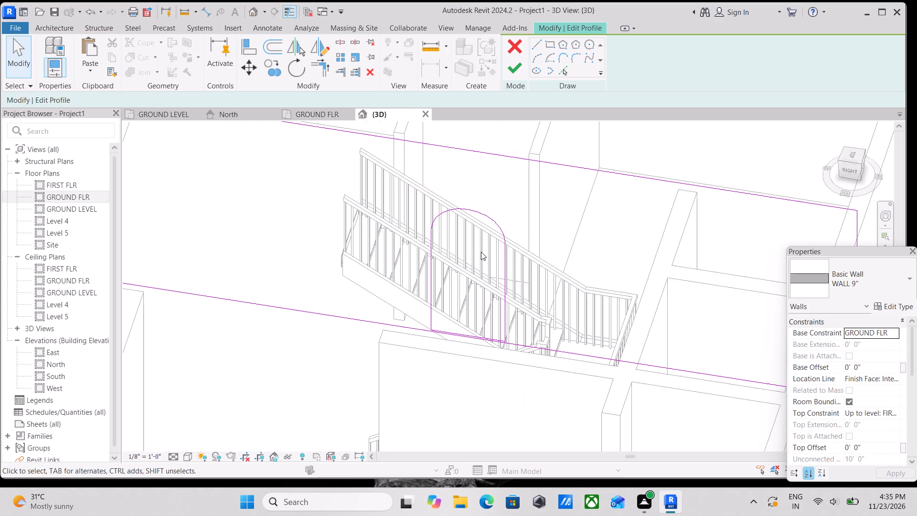
Finish the profile edit of the wall beside the stair, keeping the existing rooms, and deselect the wall.
middle_click_drag(488, 254, 269, 344, "shift")
left_click(512, 67)
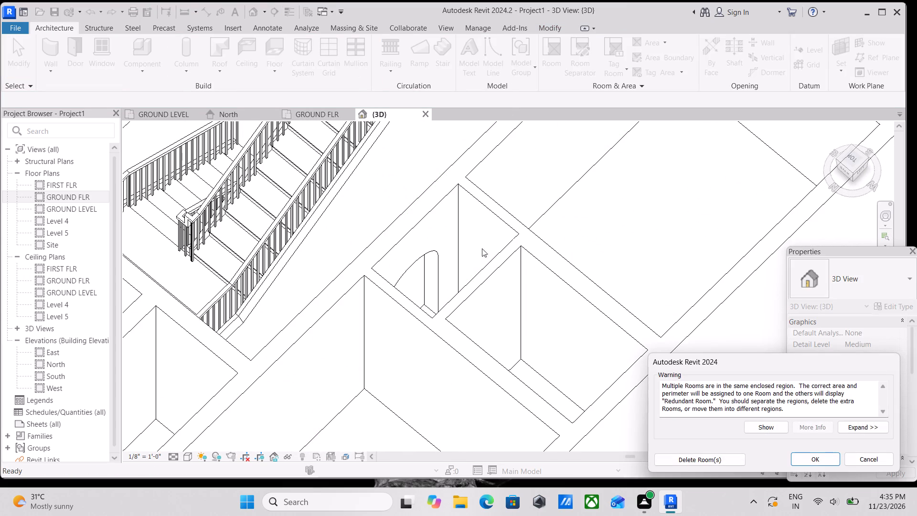
scroll(478, 260, "down", 3)
left_click(811, 461)
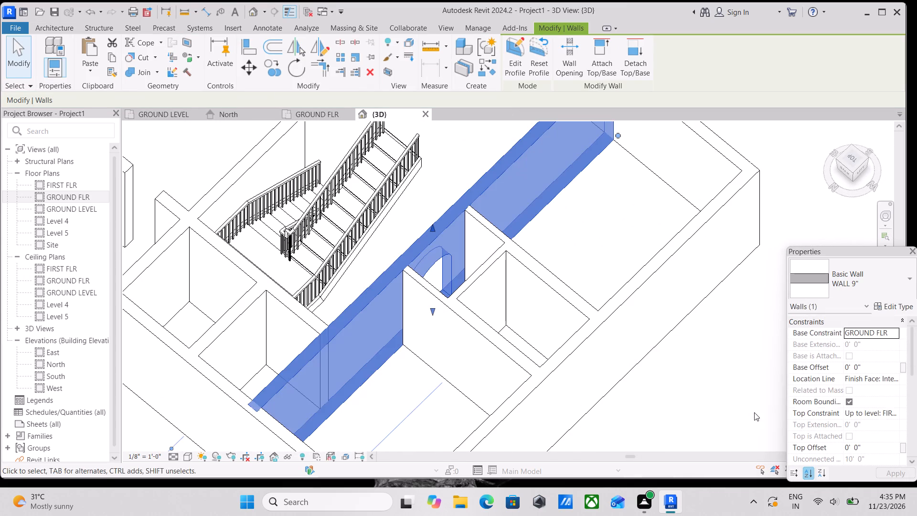
scroll(485, 303, "down", 2)
middle_click_drag(485, 303, 391, 340)
key("Escape")
scroll(367, 322, "down", 1)
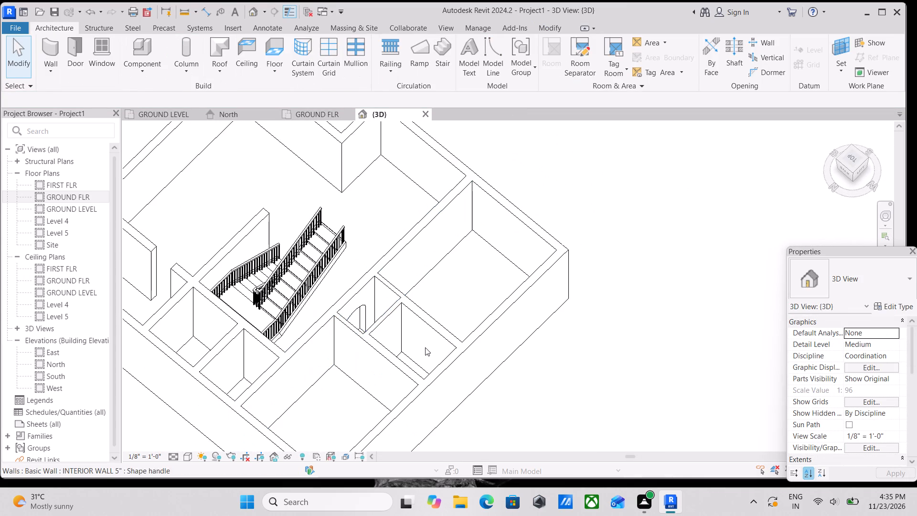
Examine the arched opening in the wall beside the stair and the surrounding rooms from several 3D angles.
middle_click_drag(426, 344, 103, 380, "shift")
middle_click_drag(307, 312, 352, 345, "shift")
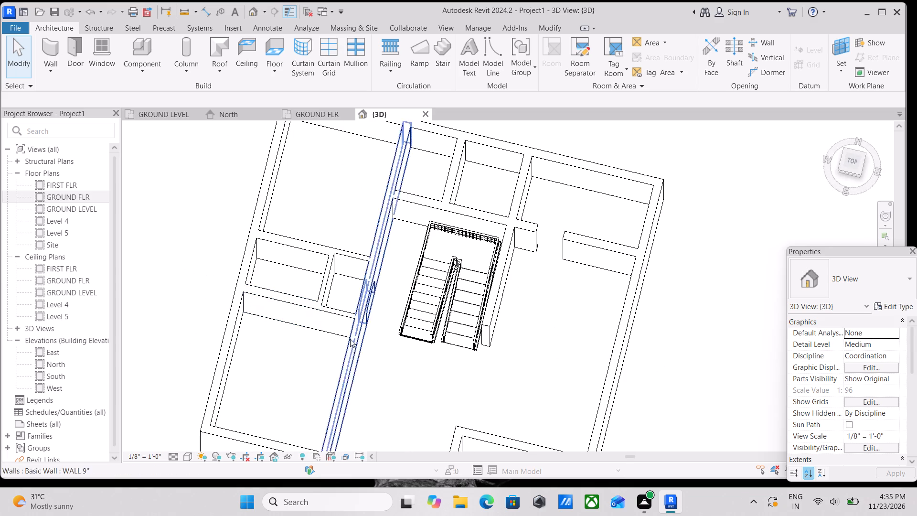
middle_click_drag(326, 308, 248, 220, "shift")
middle_click_drag(338, 295, 386, 240, "shift")
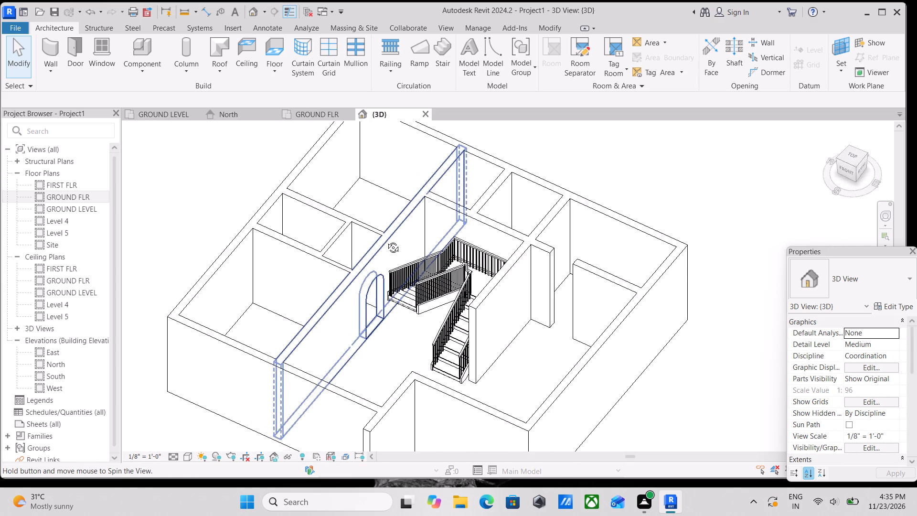
middle_click_drag(386, 240, 439, 220, "shift")
middle_click_drag(362, 299, 365, 403, "shift")
middle_click_drag(295, 273, 314, 358, "shift")
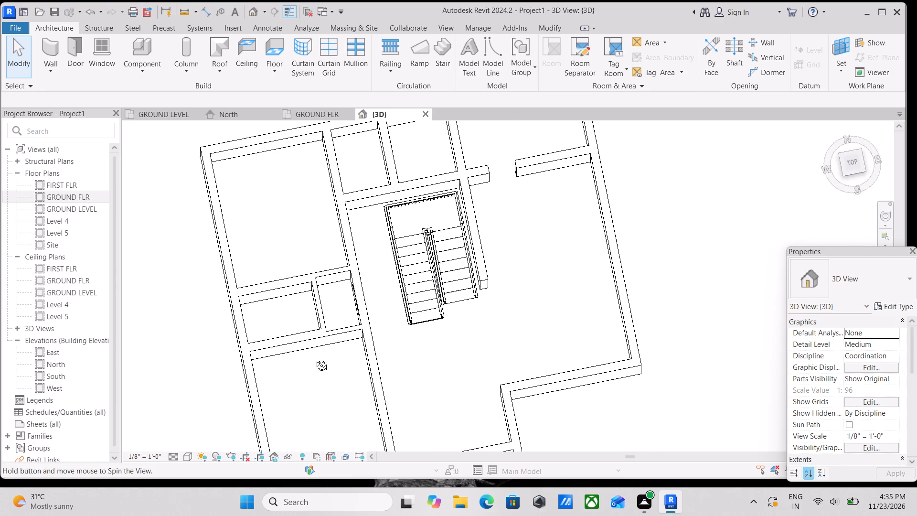
middle_click_drag(314, 358, 185, 305, "shift")
middle_click_drag(494, 350, 515, 298)
middle_click_drag(461, 312, 587, 327, "shift")
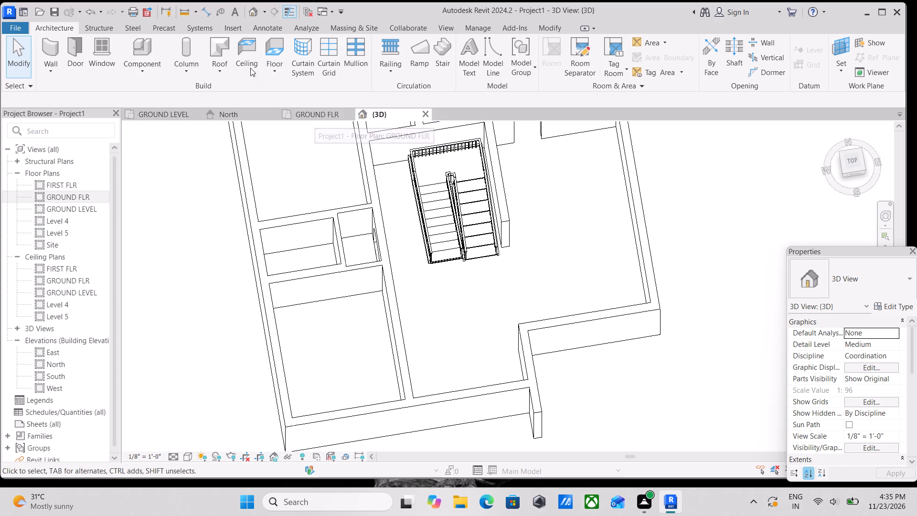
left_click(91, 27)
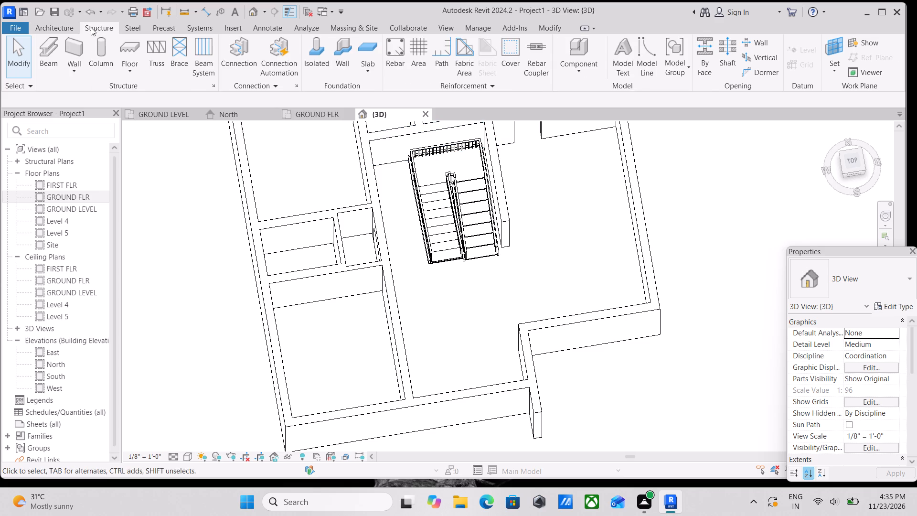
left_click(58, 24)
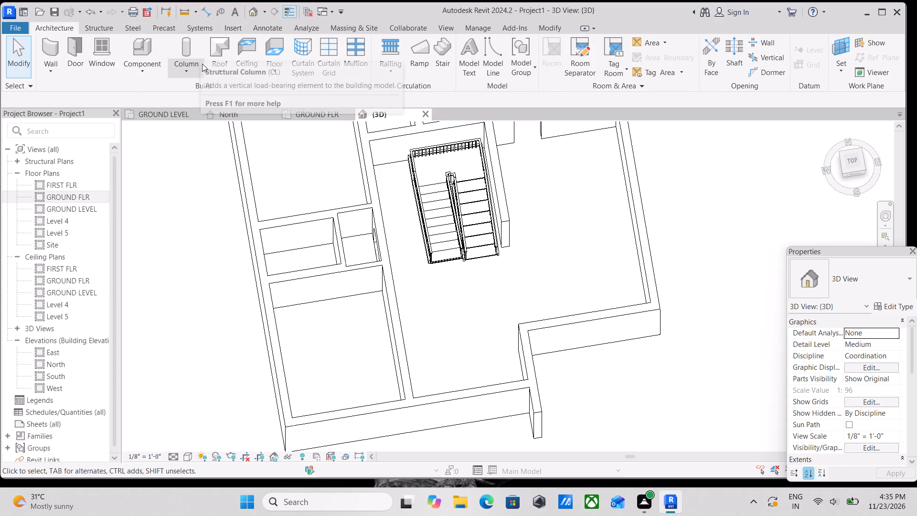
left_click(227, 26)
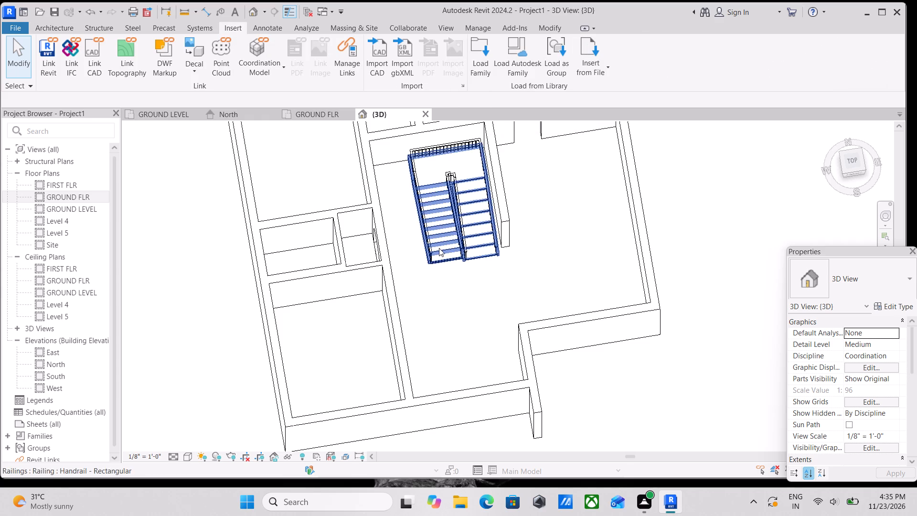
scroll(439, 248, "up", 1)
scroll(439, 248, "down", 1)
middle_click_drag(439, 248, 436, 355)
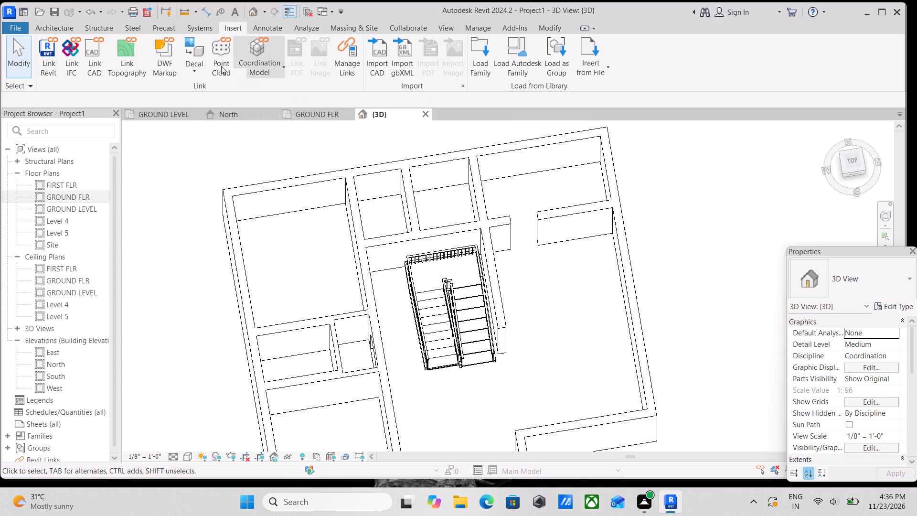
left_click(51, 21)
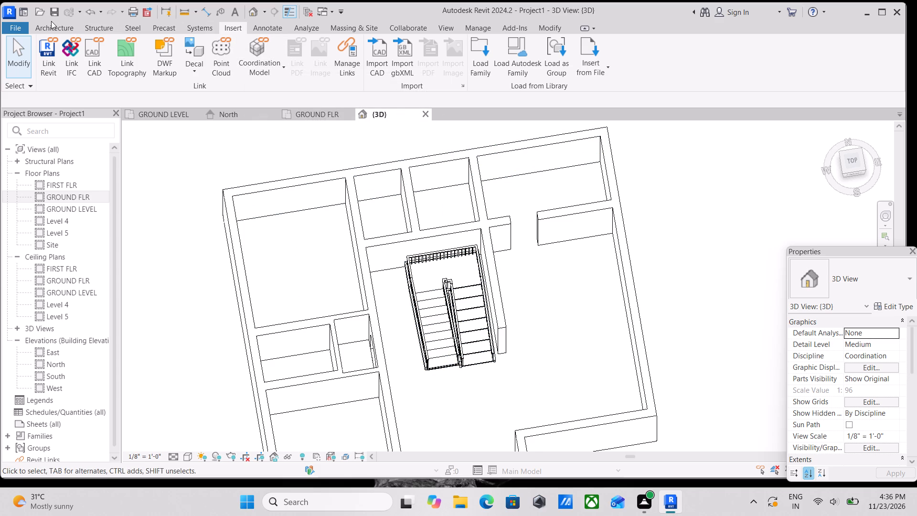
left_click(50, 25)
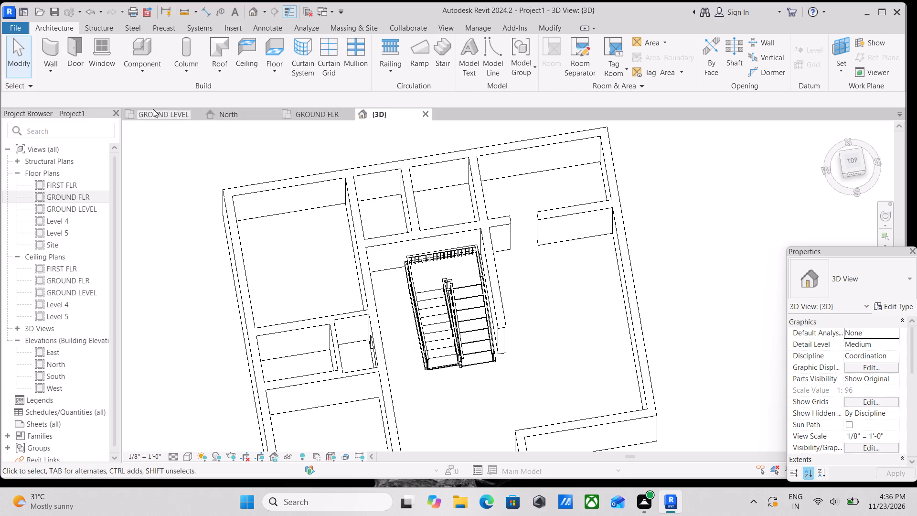
Switch to the GROUND FLR floor plan and bring the ground and first floor plan images into view.
left_click(308, 115)
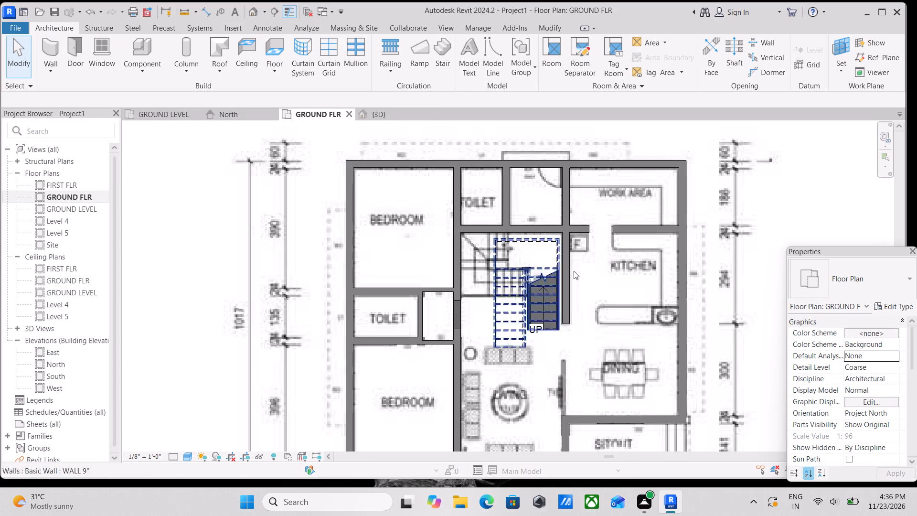
scroll(639, 247, "down", 2)
scroll(759, 222, "down", 3)
middle_click_drag(745, 223, 424, 245)
scroll(514, 241, "down", 3)
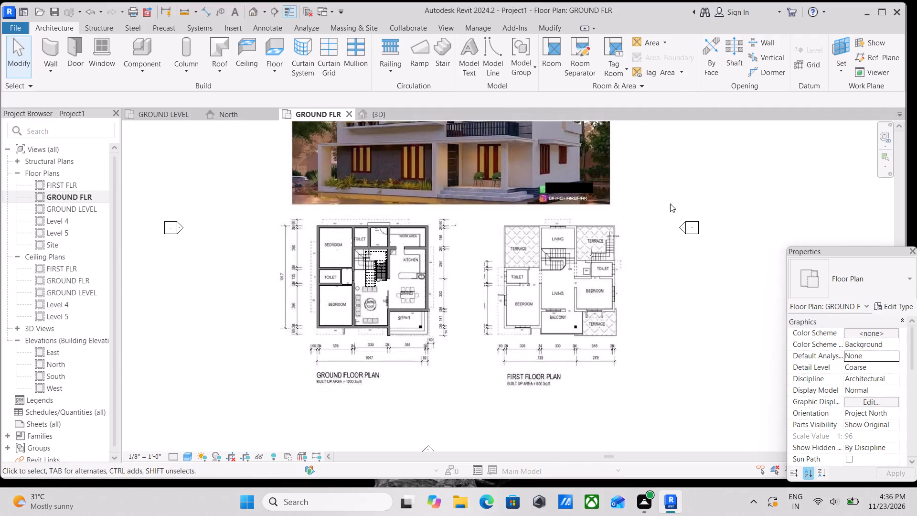
Place a room in the upper bedroom of the ground floor plan.
left_click(633, 201)
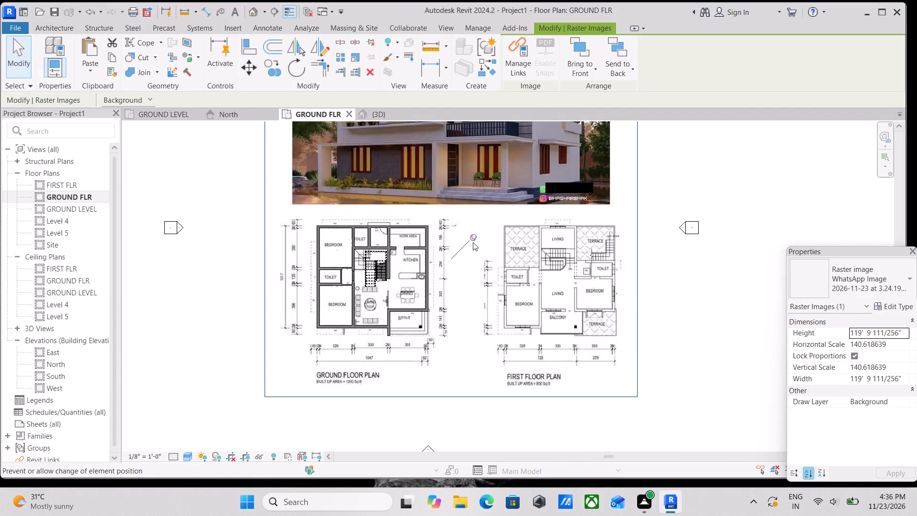
scroll(409, 247, "up", 4)
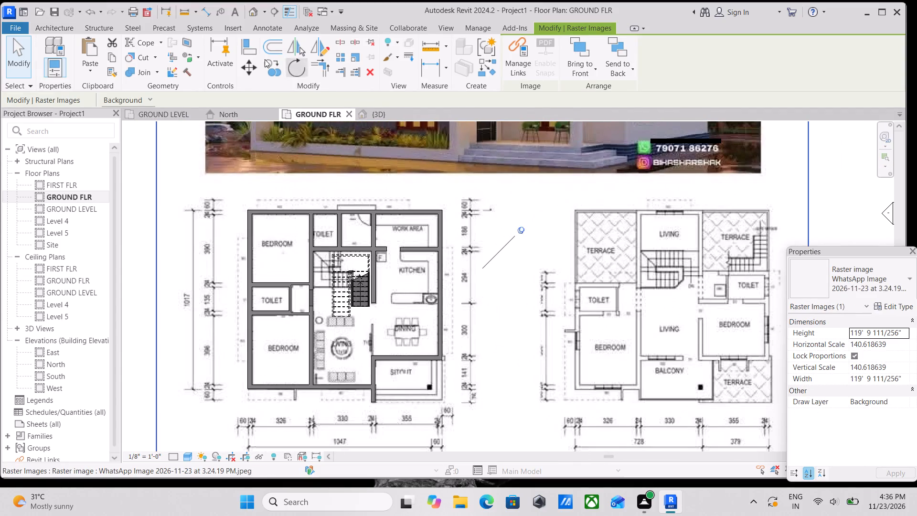
left_click(39, 26)
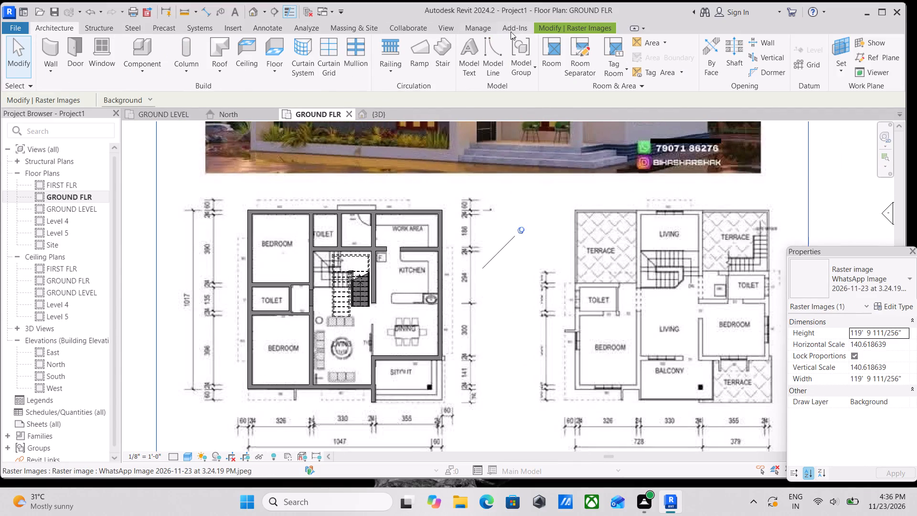
left_click(561, 50)
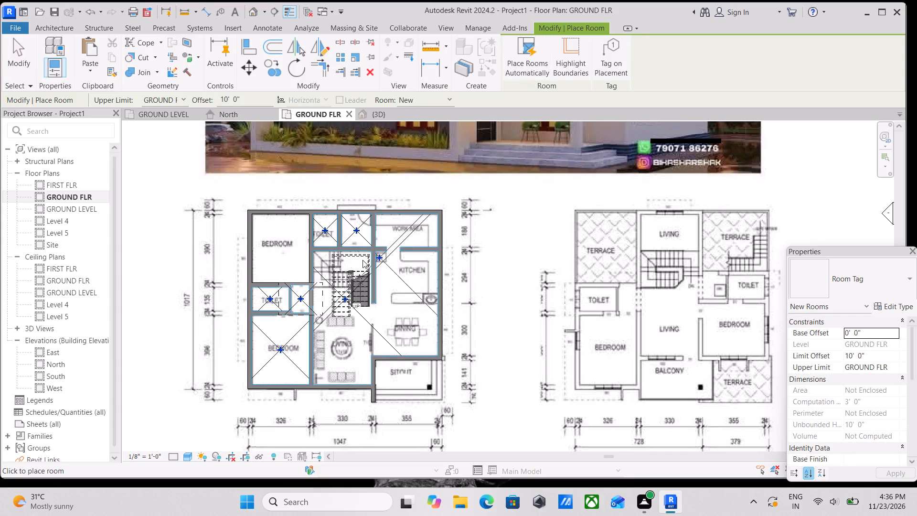
scroll(325, 257, "up", 3)
scroll(267, 241, "up", 2)
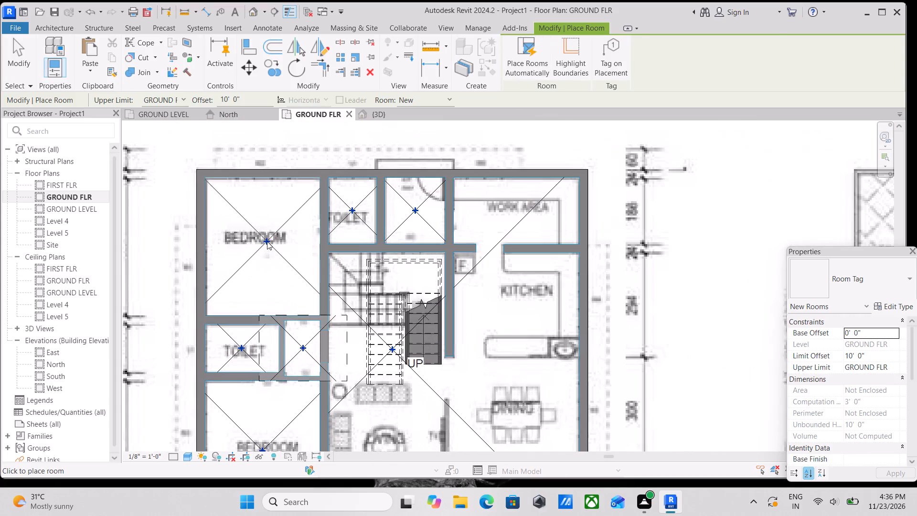
left_click(267, 241)
scroll(432, 272, "down", 1)
middle_click_drag(482, 269, 502, 203)
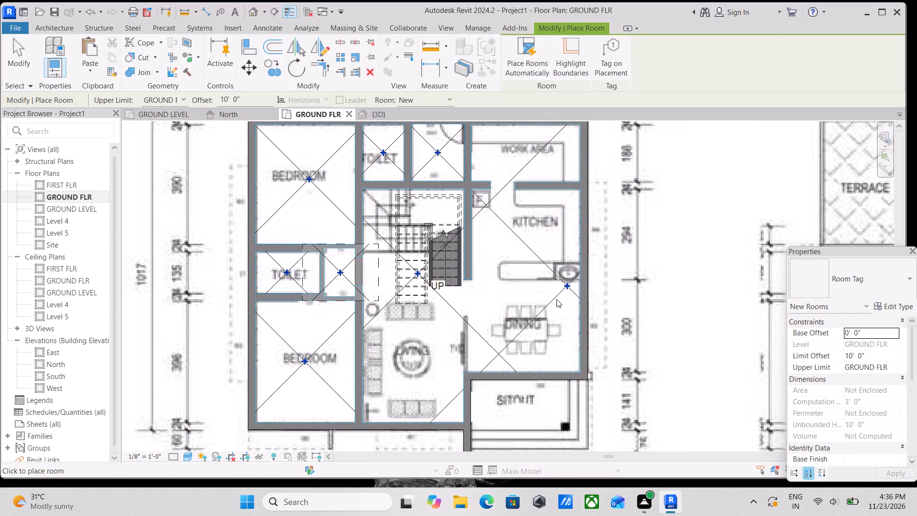
middle_click_drag(507, 229, 524, 300)
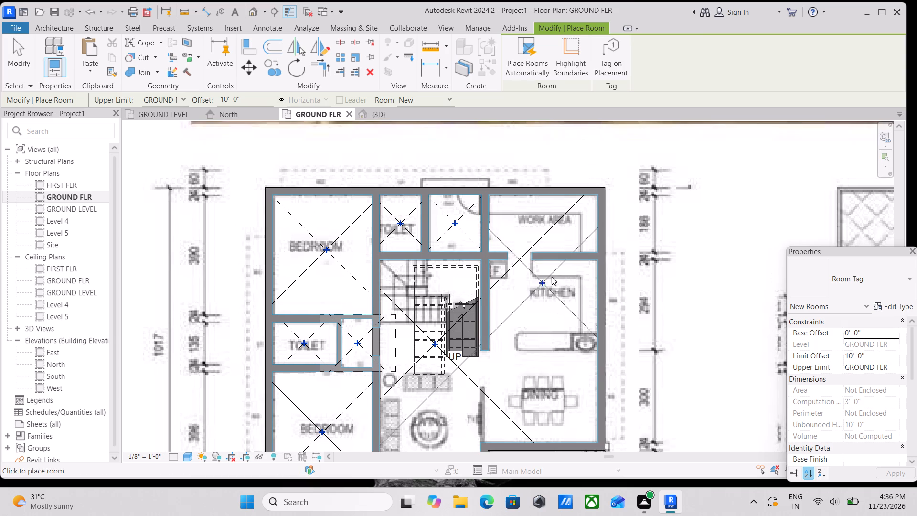
key("Escape")
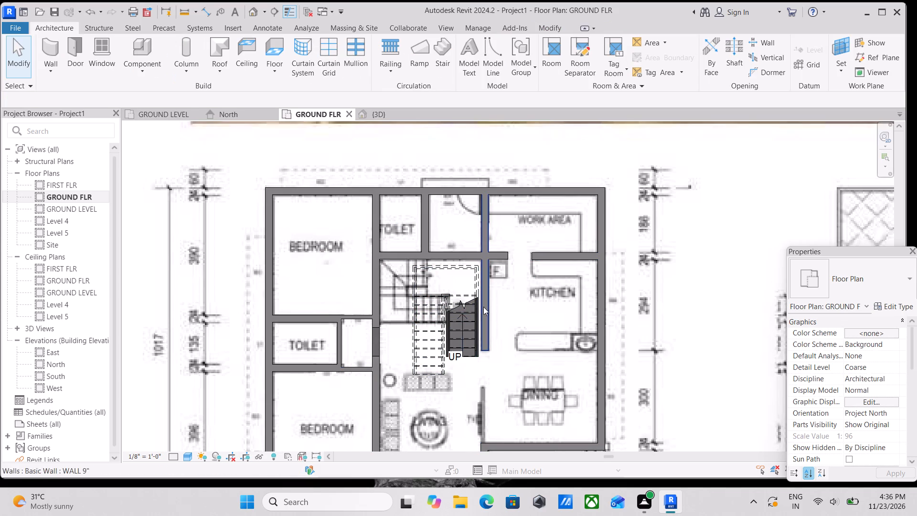
Check the rooms in the toilet between the bedrooms and in the upper bedroom by selecting each one.
scroll(438, 333, "down", 2)
middle_click_drag(438, 333, 522, 261)
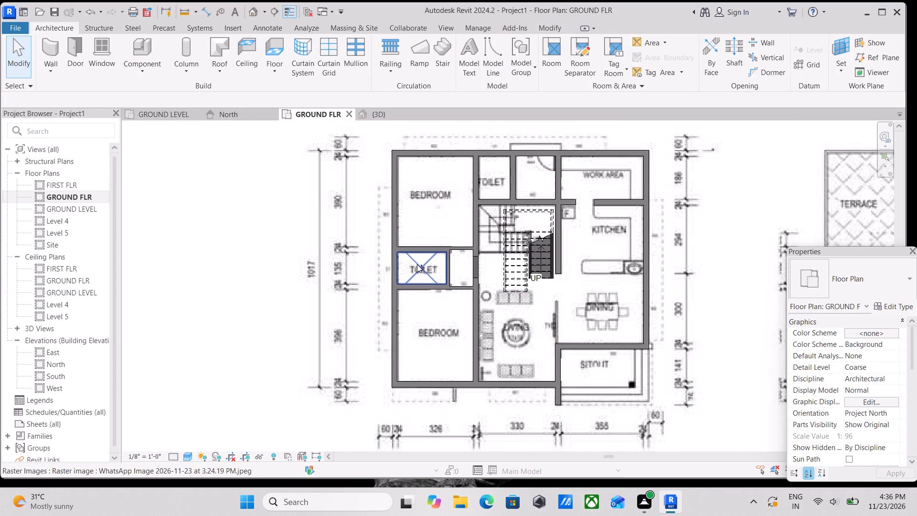
left_click(417, 264)
scroll(417, 264, "up", 2)
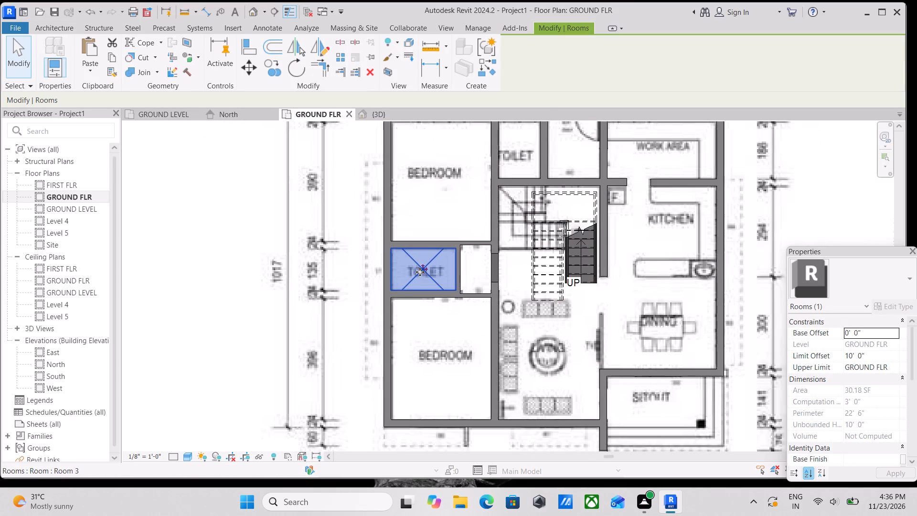
scroll(420, 272, "up", 2)
double_click(421, 272)
key("Escape")
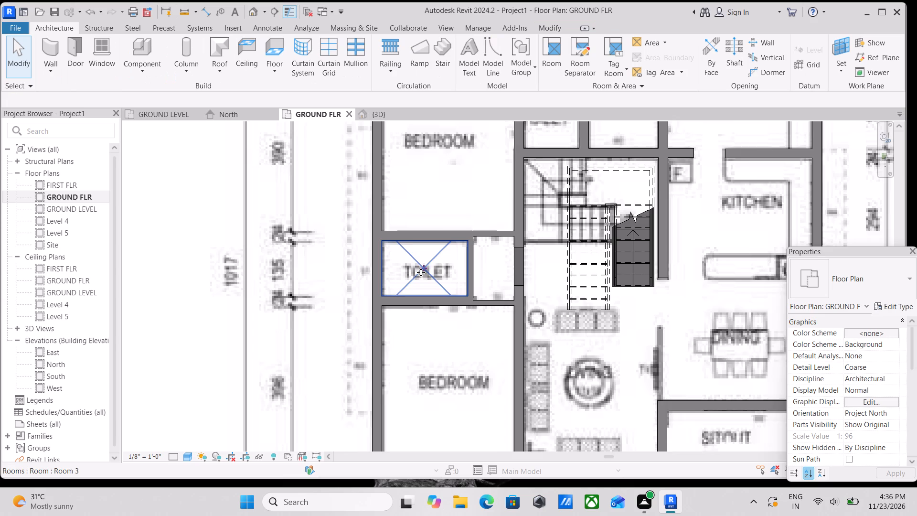
scroll(421, 272, "down", 4)
middle_click_drag(421, 272, 411, 306)
left_click(434, 230)
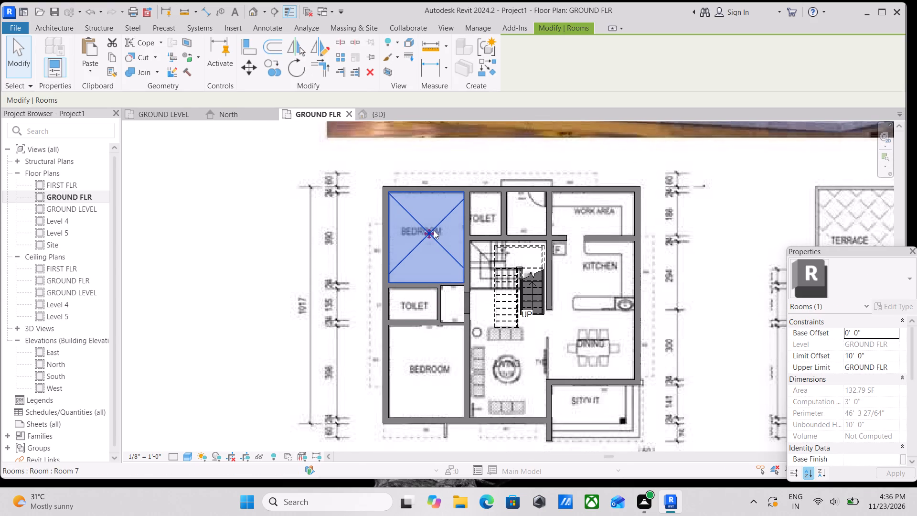
key("Escape")
scroll(434, 230, "down", 1)
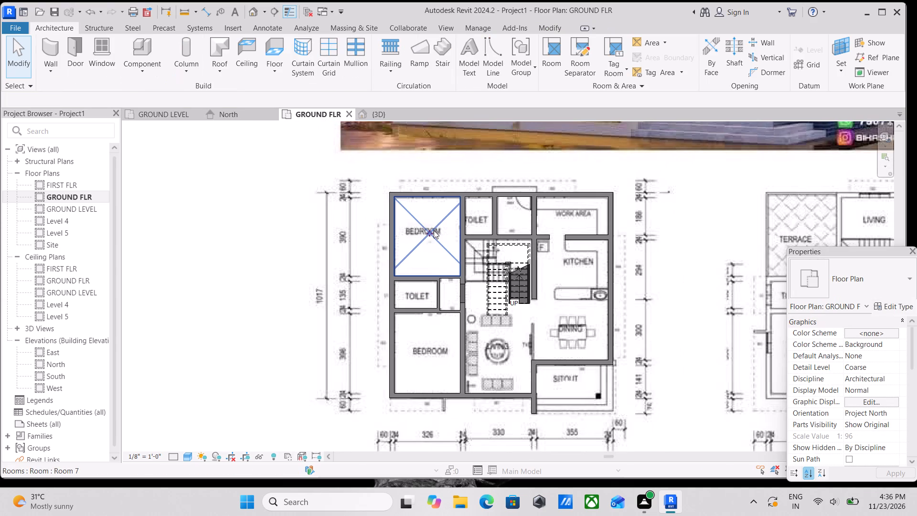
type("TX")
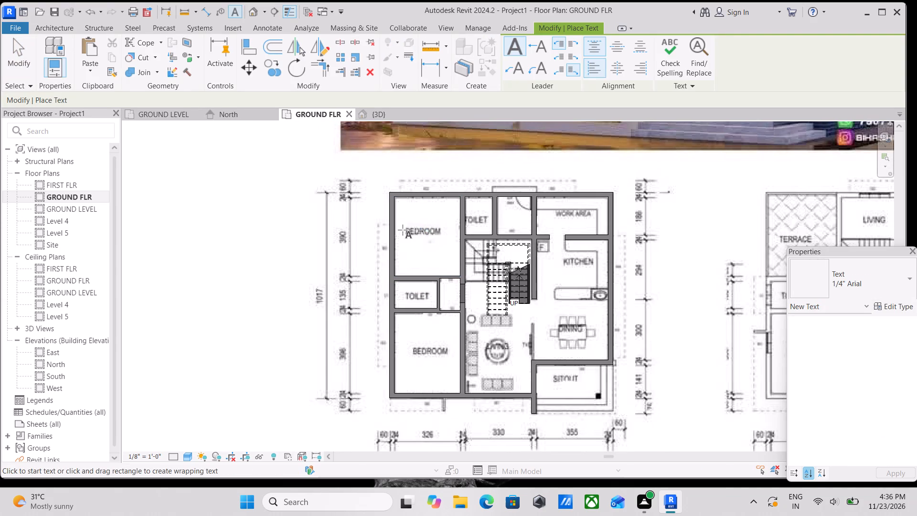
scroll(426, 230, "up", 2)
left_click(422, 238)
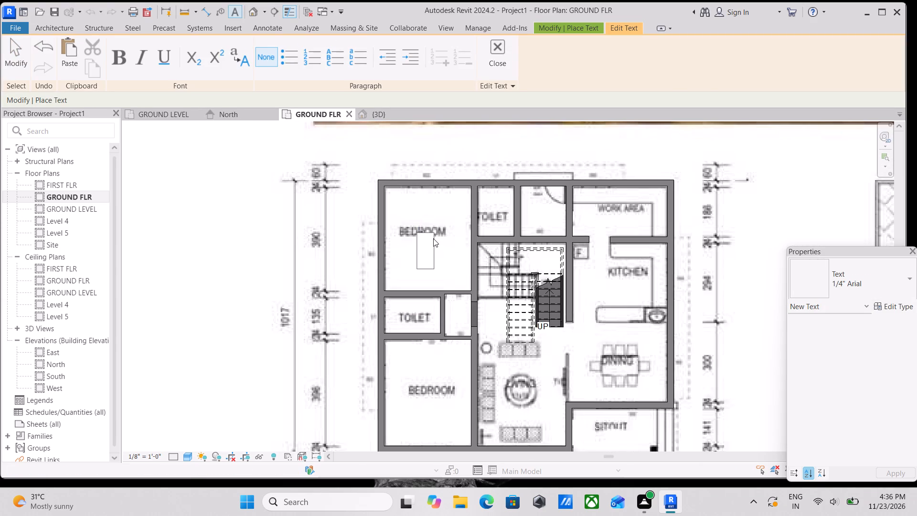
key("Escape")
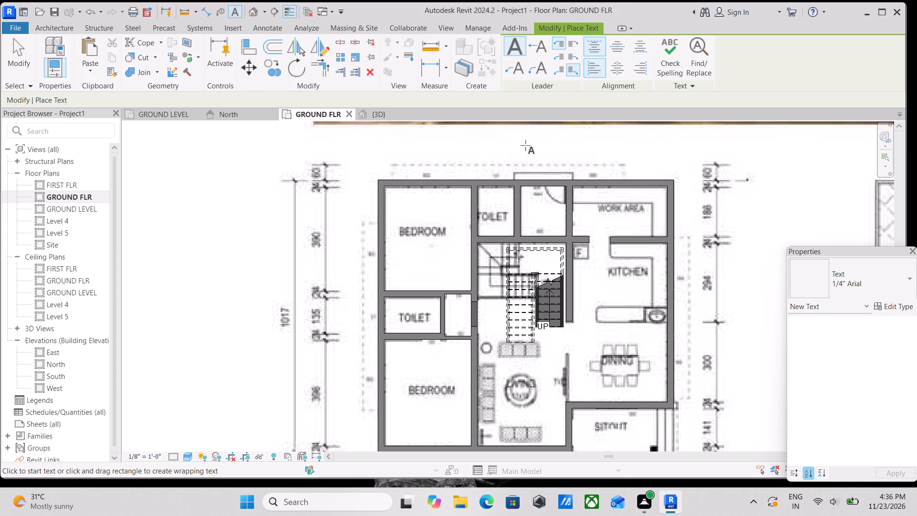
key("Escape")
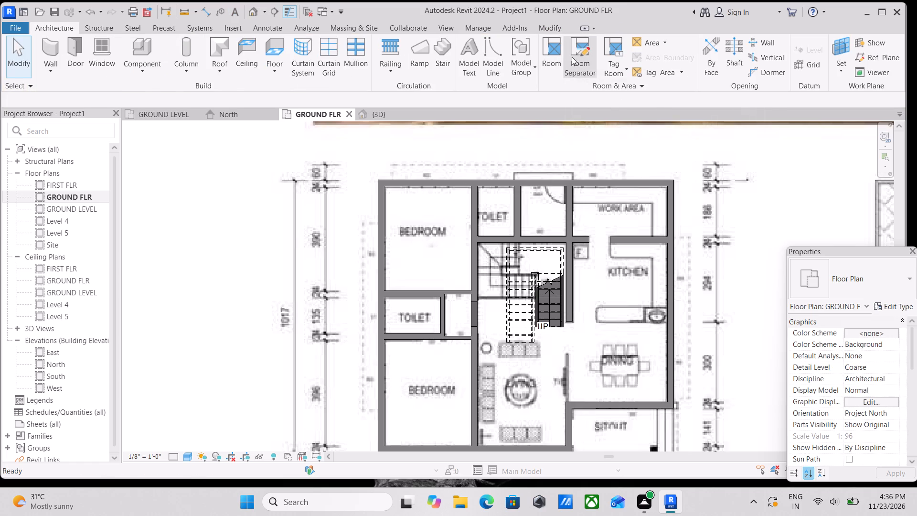
Tag the rooms in the upper bedroom, the toilet next to it, the small room beside that toilet and the work area.
left_click(603, 55)
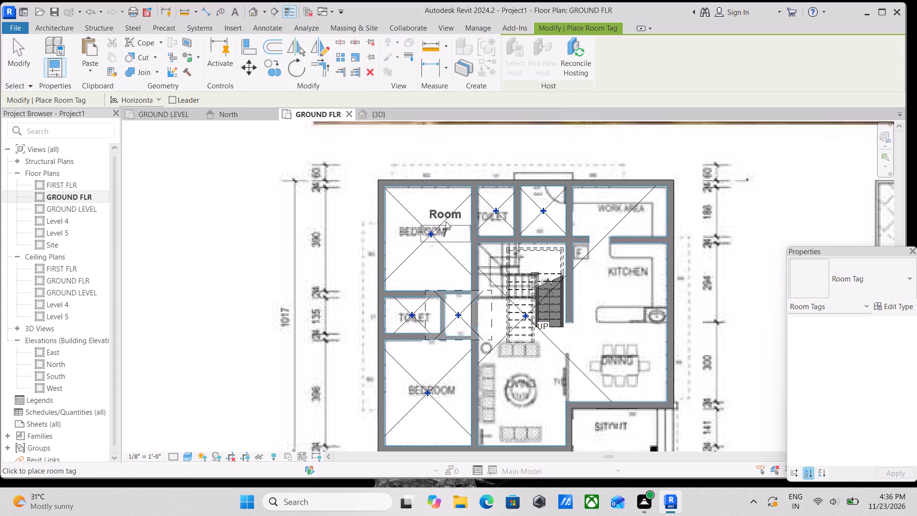
scroll(432, 222, "up", 3)
scroll(428, 253, "down", 3)
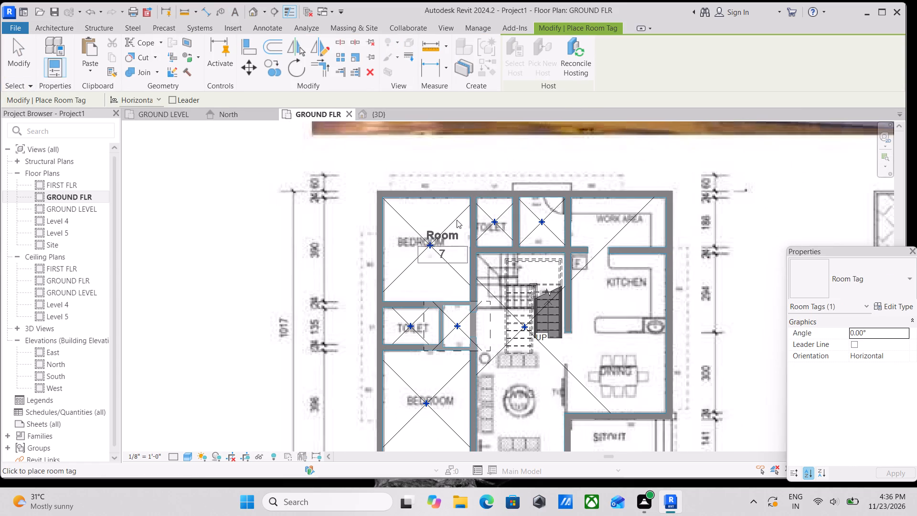
left_click(431, 236)
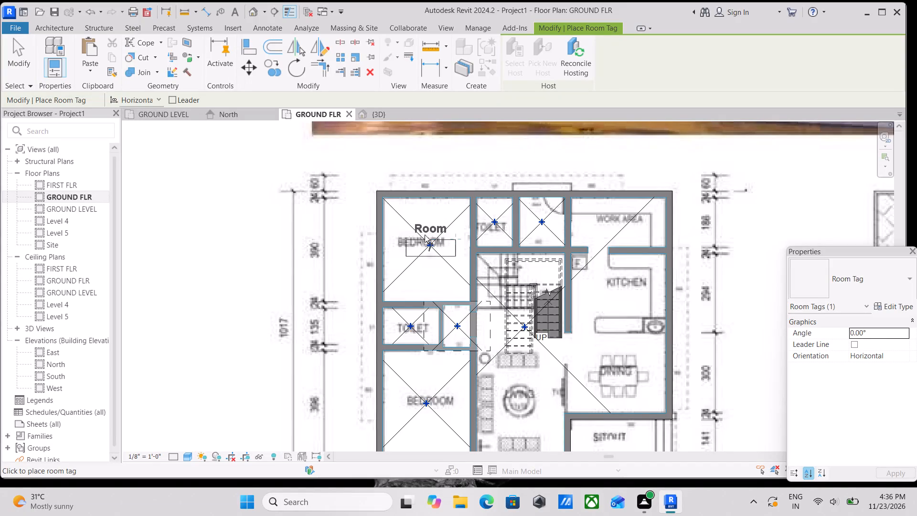
middle_click_drag(415, 287, 430, 185)
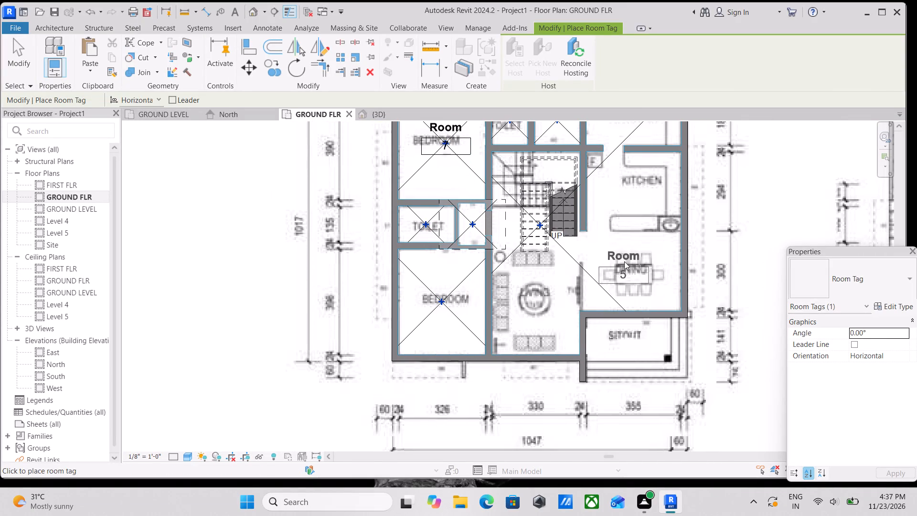
middle_click_drag(624, 261, 621, 335)
scroll(624, 261, "down", 1)
scroll(623, 219, "up", 3)
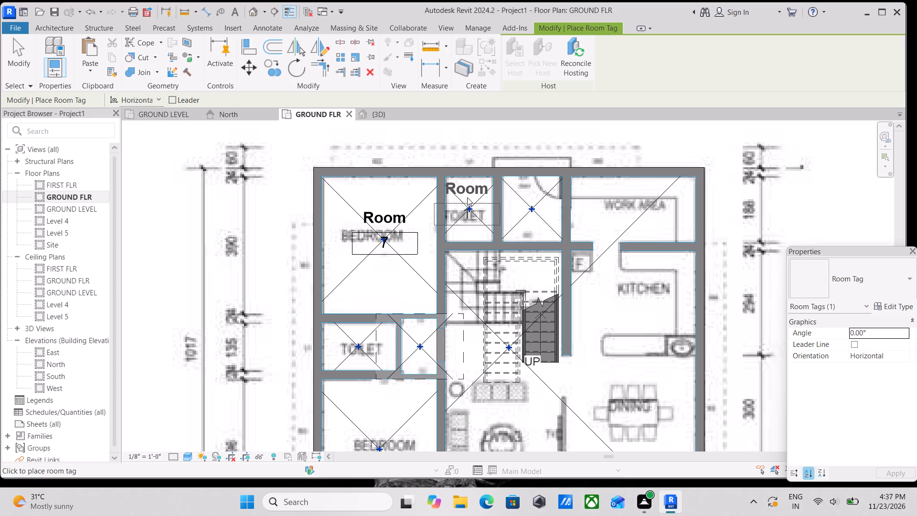
left_click(469, 196)
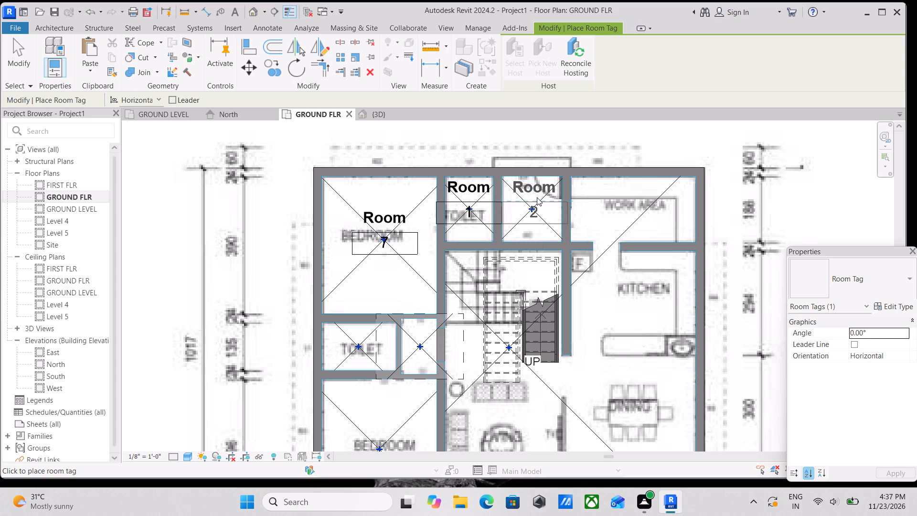
left_click(537, 196)
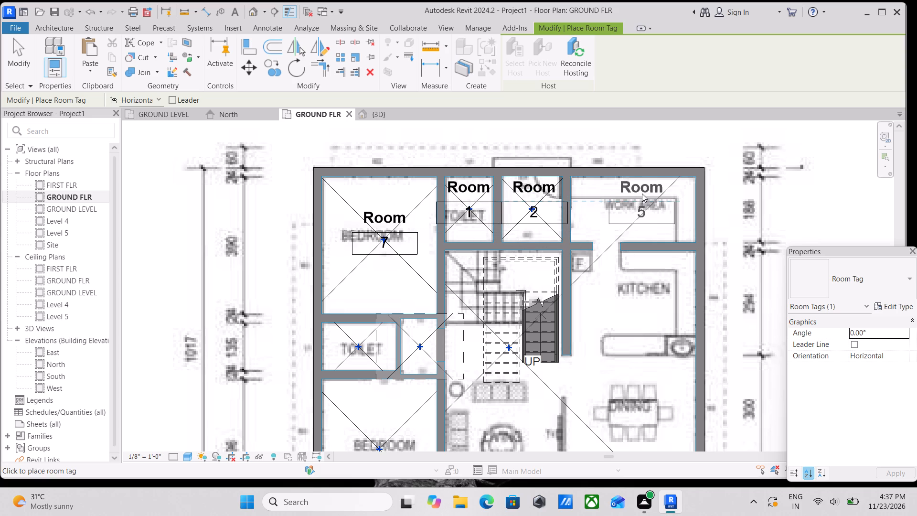
left_click(640, 194)
Tag the rooms in the lower bedroom and in the toilet between the two bedrooms.
middle_click_drag(606, 288, 624, 218)
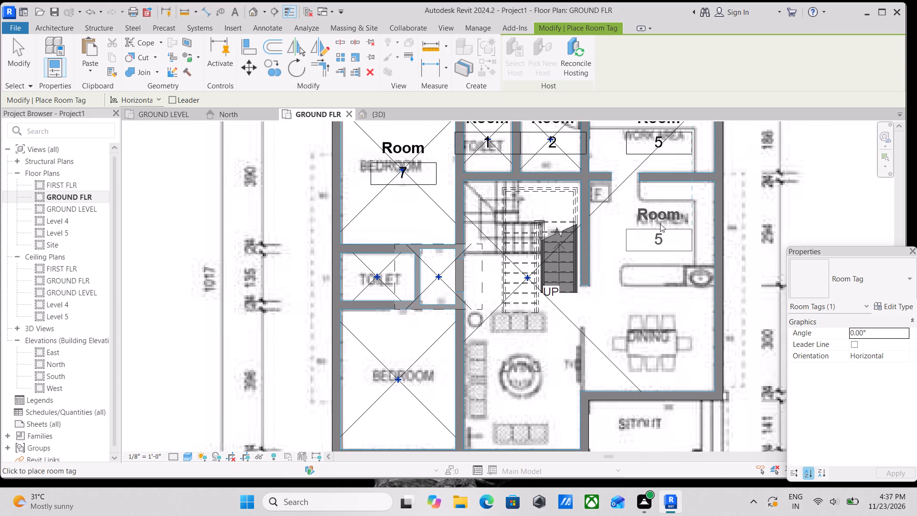
scroll(646, 252, "down", 3)
middle_click_drag(642, 326, 683, 280)
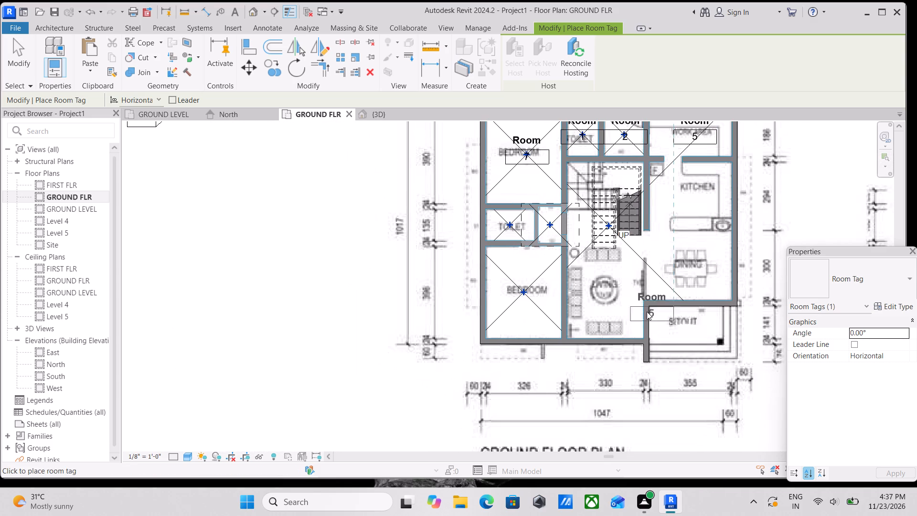
left_click(523, 283)
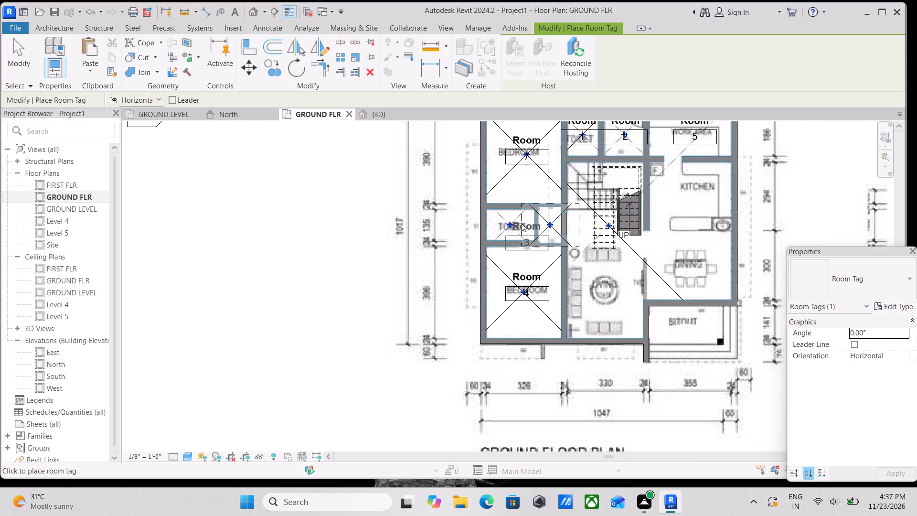
left_click(512, 215)
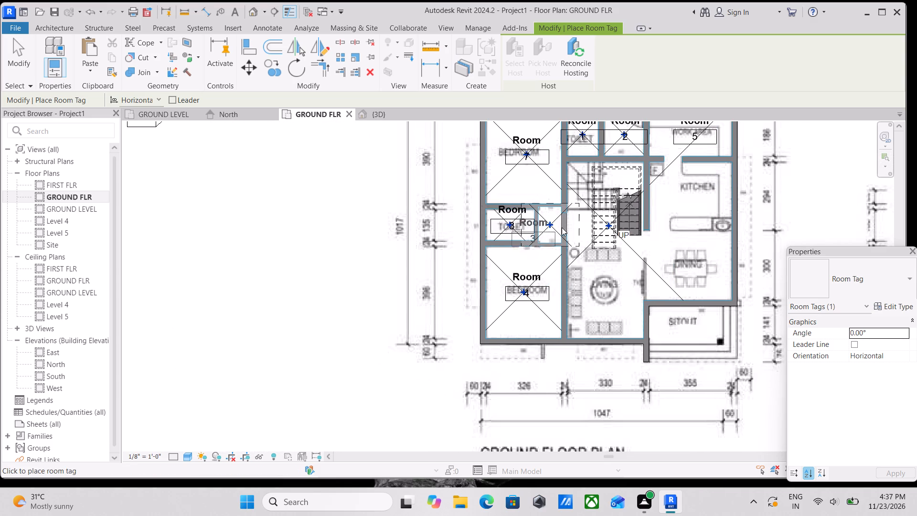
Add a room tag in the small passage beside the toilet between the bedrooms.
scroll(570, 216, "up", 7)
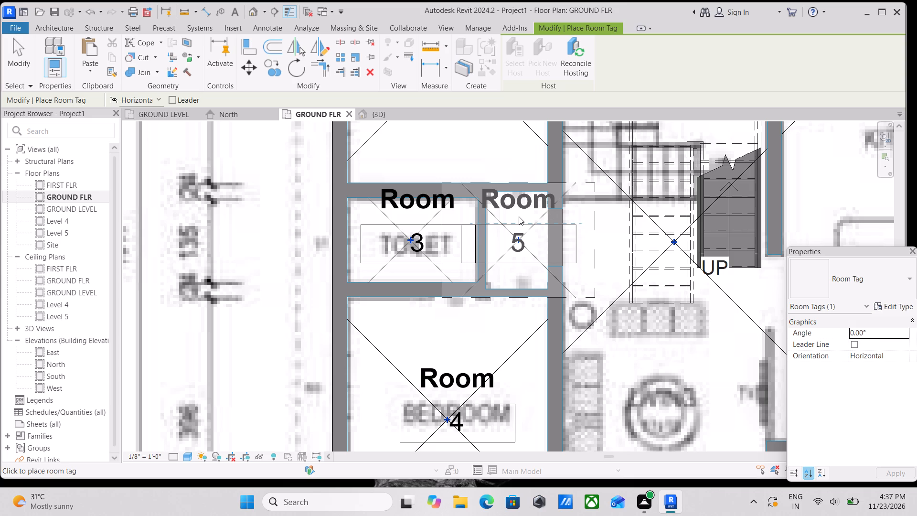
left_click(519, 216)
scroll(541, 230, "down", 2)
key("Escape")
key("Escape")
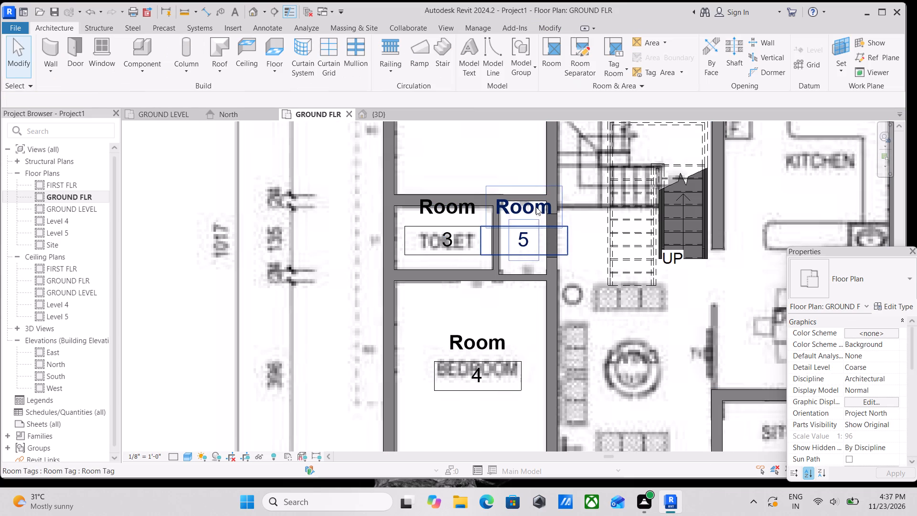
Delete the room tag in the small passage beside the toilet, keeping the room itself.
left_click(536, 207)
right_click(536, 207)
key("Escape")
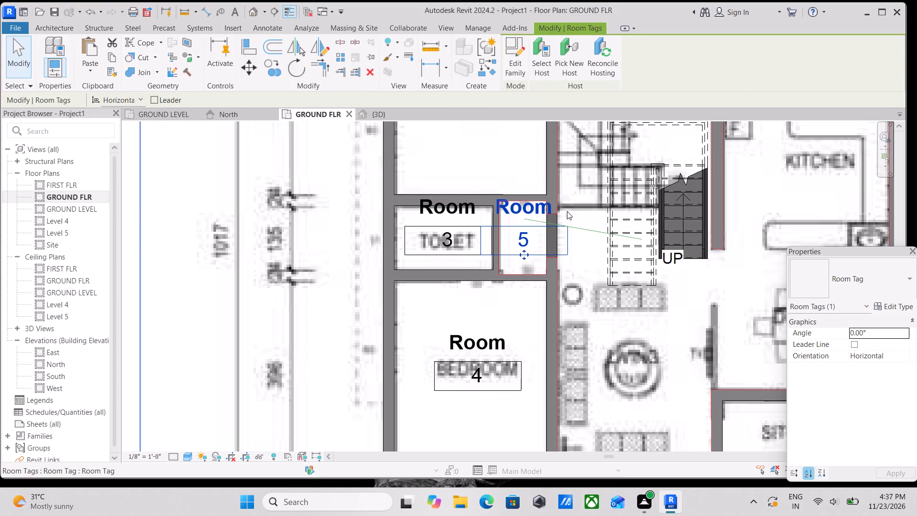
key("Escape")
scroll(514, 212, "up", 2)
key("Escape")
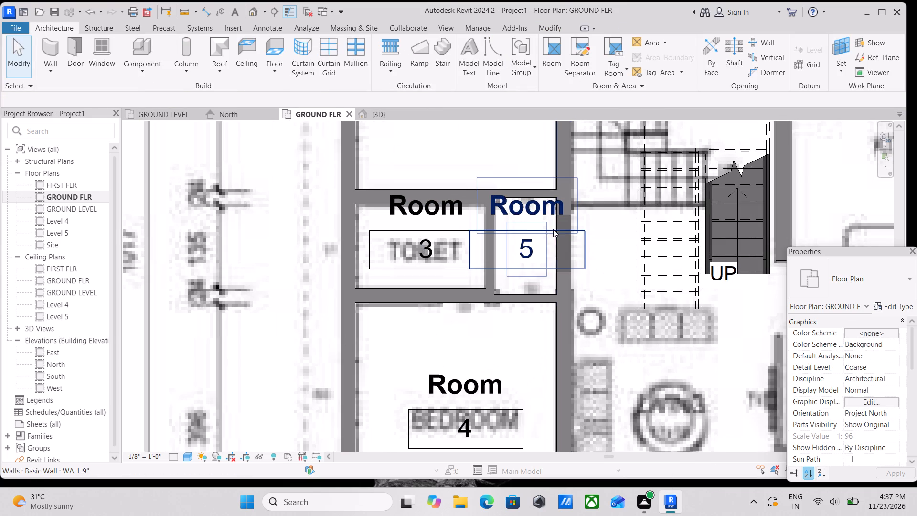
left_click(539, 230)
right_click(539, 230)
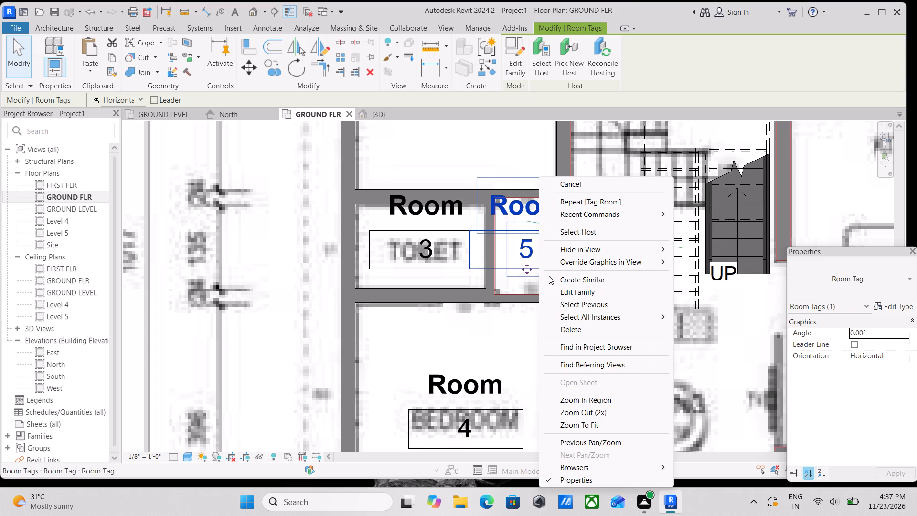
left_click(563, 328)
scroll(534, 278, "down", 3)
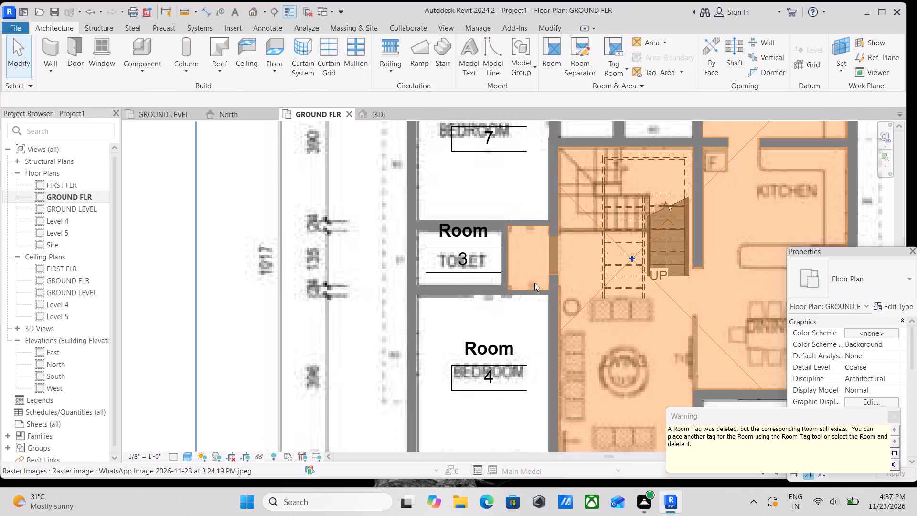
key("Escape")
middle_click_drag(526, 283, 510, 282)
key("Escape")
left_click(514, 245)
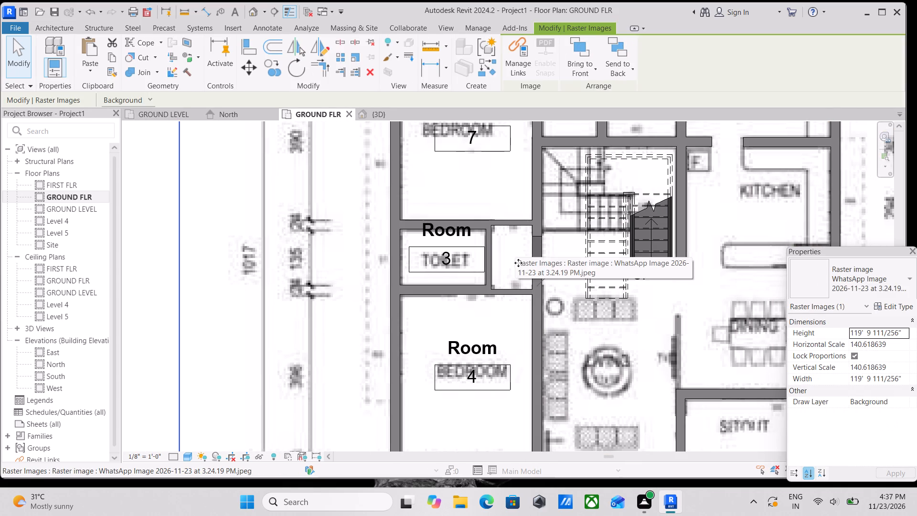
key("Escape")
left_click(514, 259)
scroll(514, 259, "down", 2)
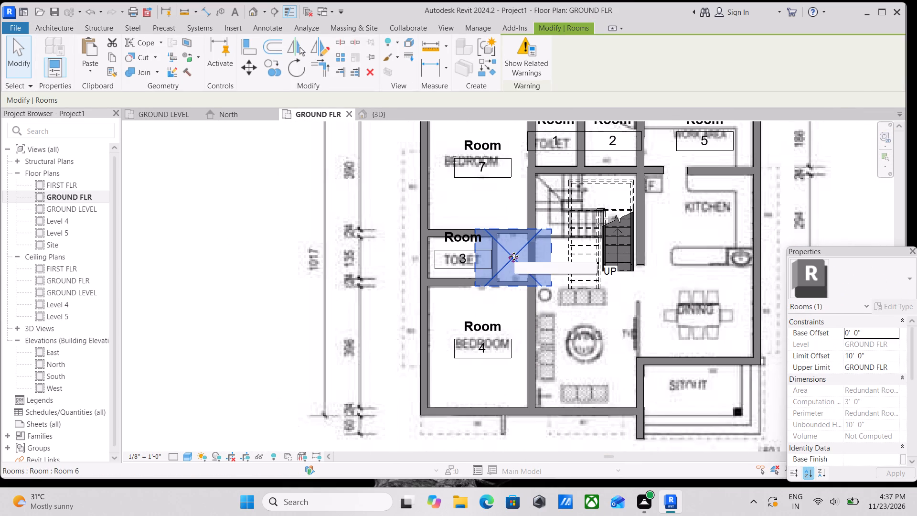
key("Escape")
Rename the room in the lower bedroom as BEDROOM through its room tag.
scroll(514, 256, "down", 1)
middle_click_drag(514, 256, 479, 339)
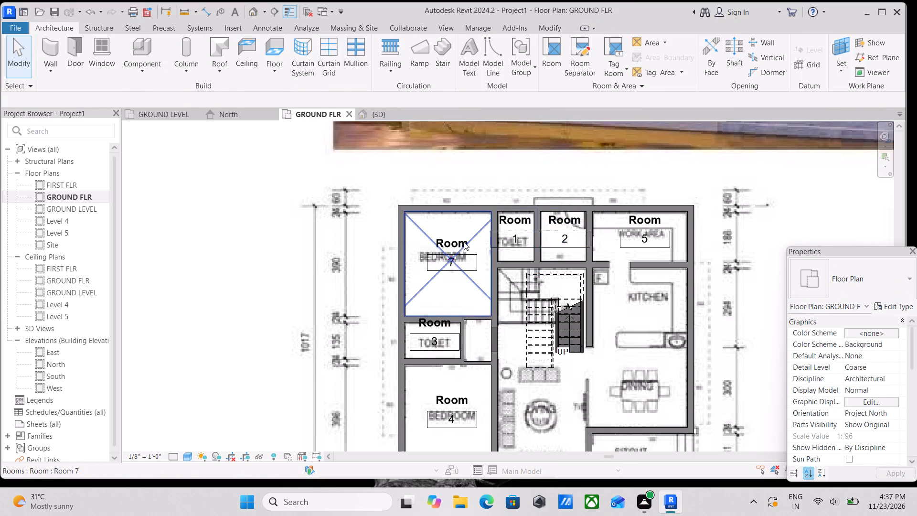
scroll(457, 245, "up", 8)
scroll(452, 250, "down", 11)
scroll(457, 364, "up", 6)
double_click(460, 374)
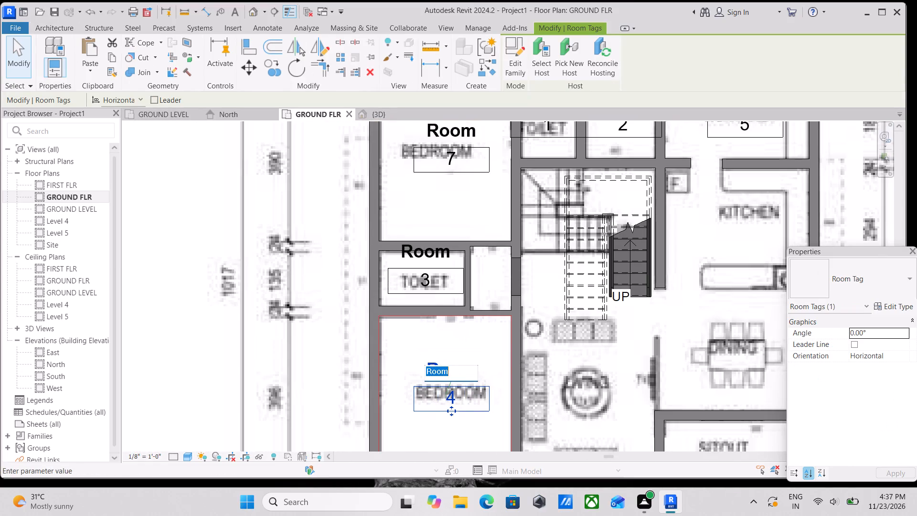
type("BED")
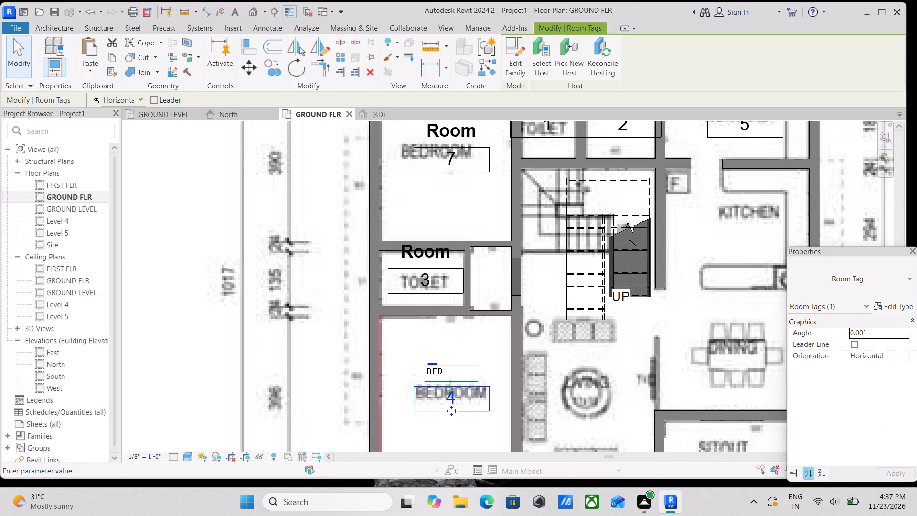
key("r")
type("PP")
key("m")
key("BackSpace")
key("BackSpace")
key("BackSpace")
type("OO")
key("m")
key("Return")
key("Escape")
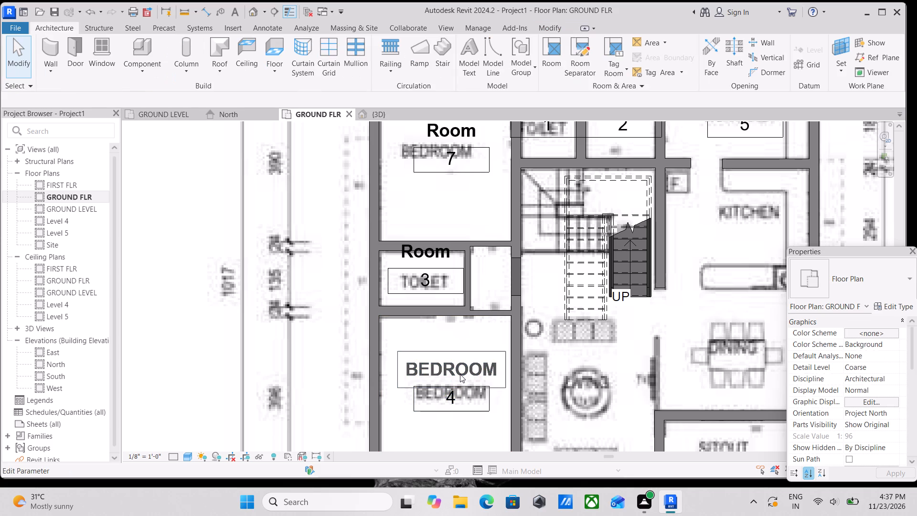
key("Escape")
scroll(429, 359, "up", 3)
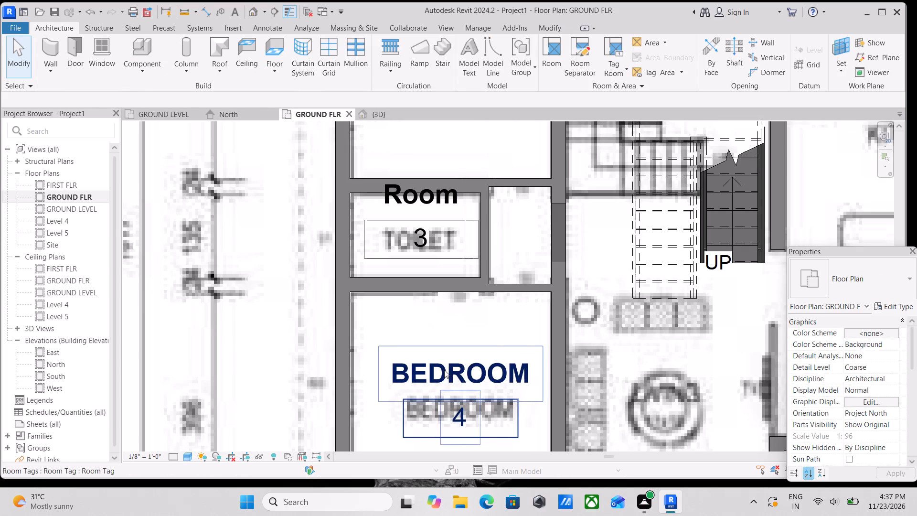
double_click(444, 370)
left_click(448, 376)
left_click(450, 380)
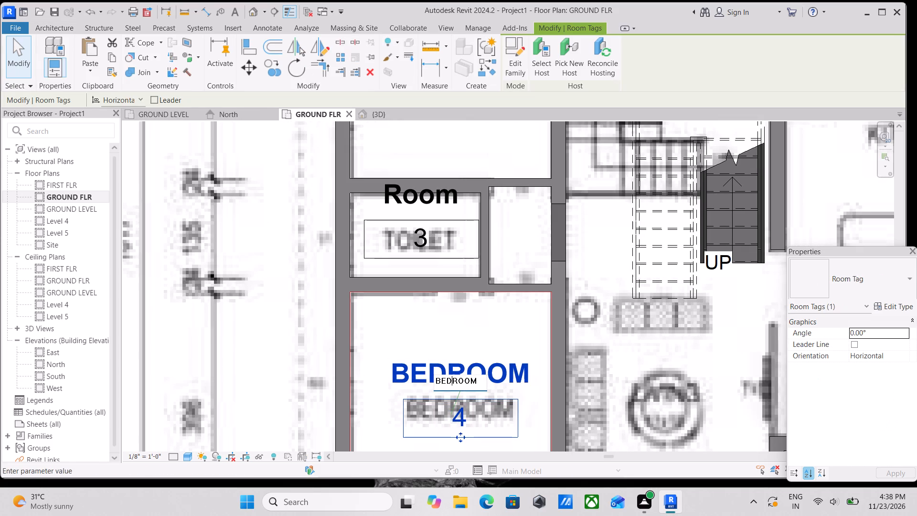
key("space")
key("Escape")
Split the lower bedroom's room name into two words so it reads BED ROOM.
scroll(491, 388, "down", 3)
double_click(463, 372)
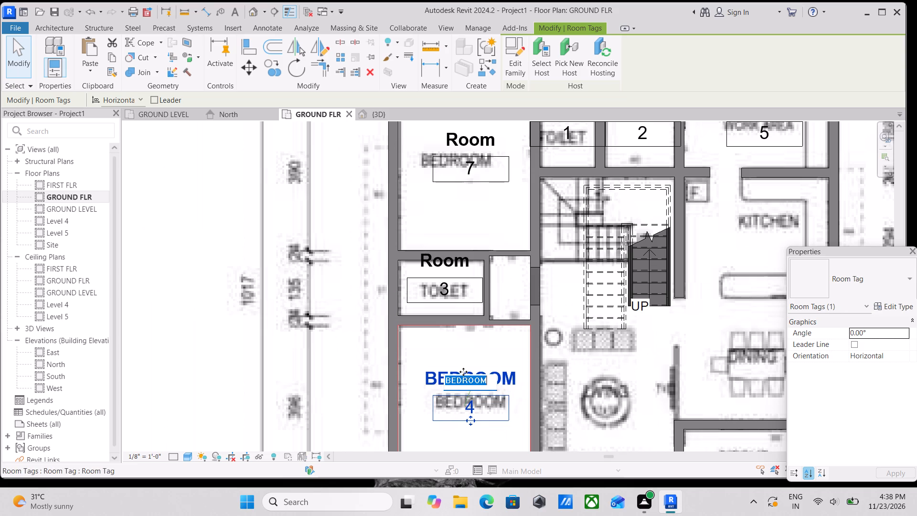
left_click(463, 372)
left_click(461, 378)
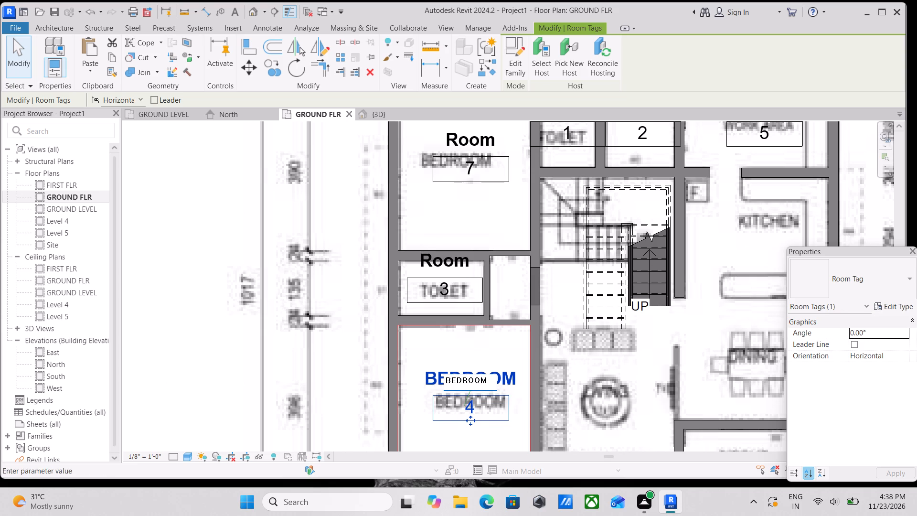
key("space")
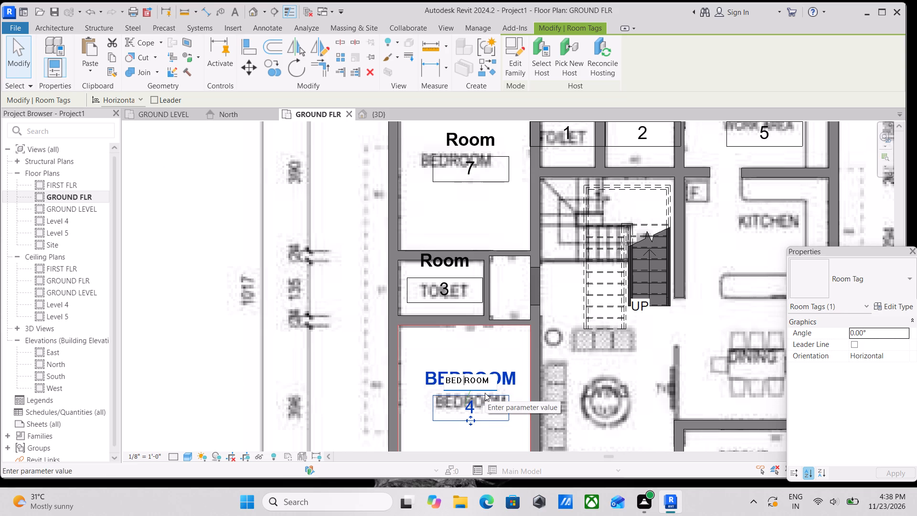
key("Return")
scroll(490, 355, "down", 3)
key("Escape")
Nudge the room tag of the toilet between the bedrooms downward so its name sits inside the toilet walls.
scroll(451, 285, "up", 3)
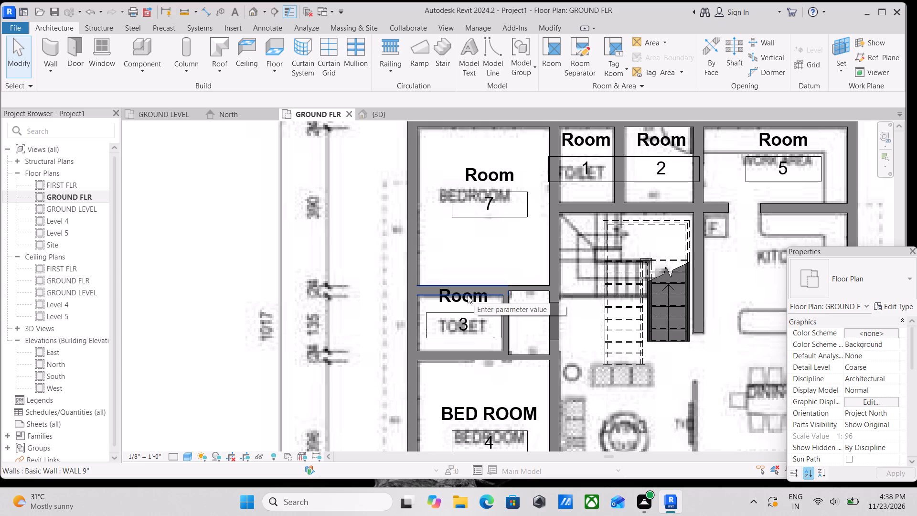
scroll(450, 300, "up", 3)
left_click(463, 314)
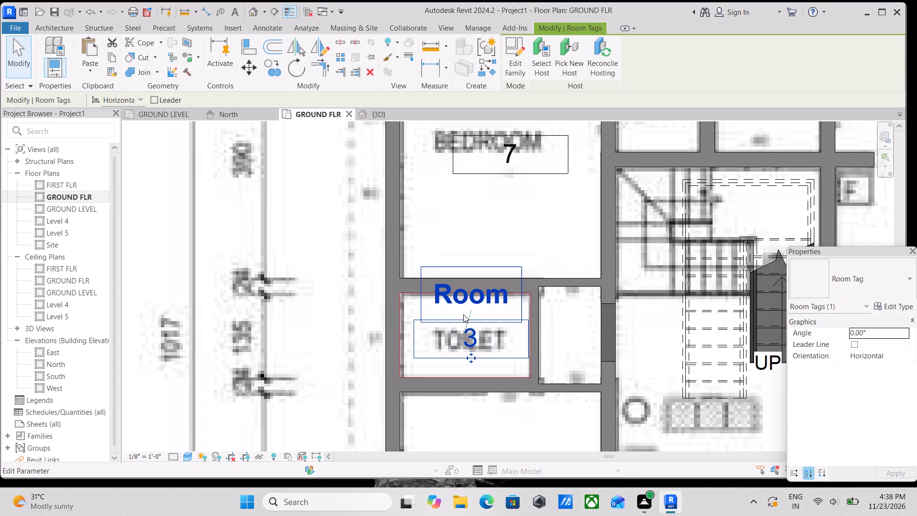
key("Down")
key("Down")
key("Down")
key("Down")
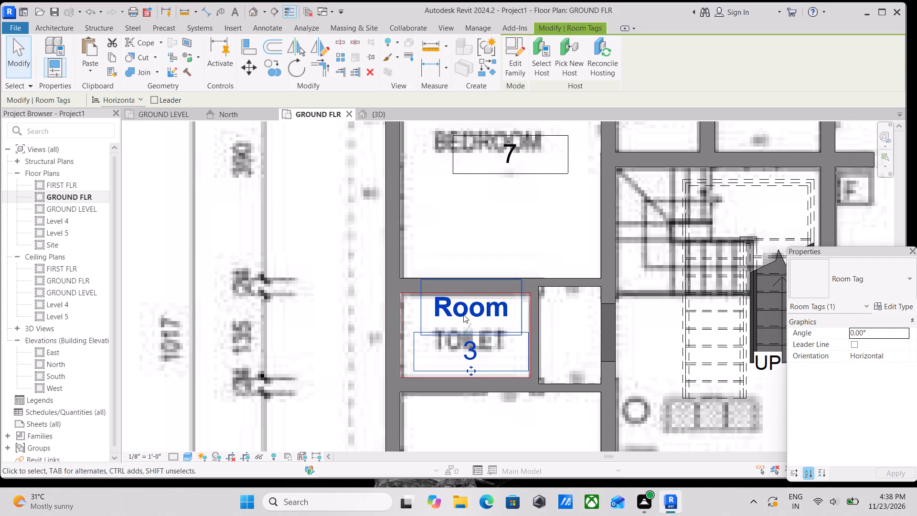
key("Down")
key("Down")
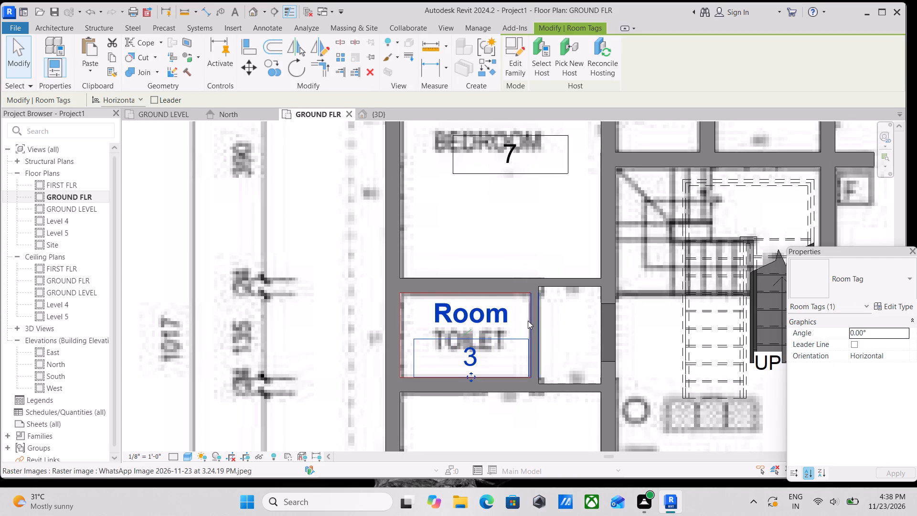
scroll(479, 316, "up", 1)
key("Escape")
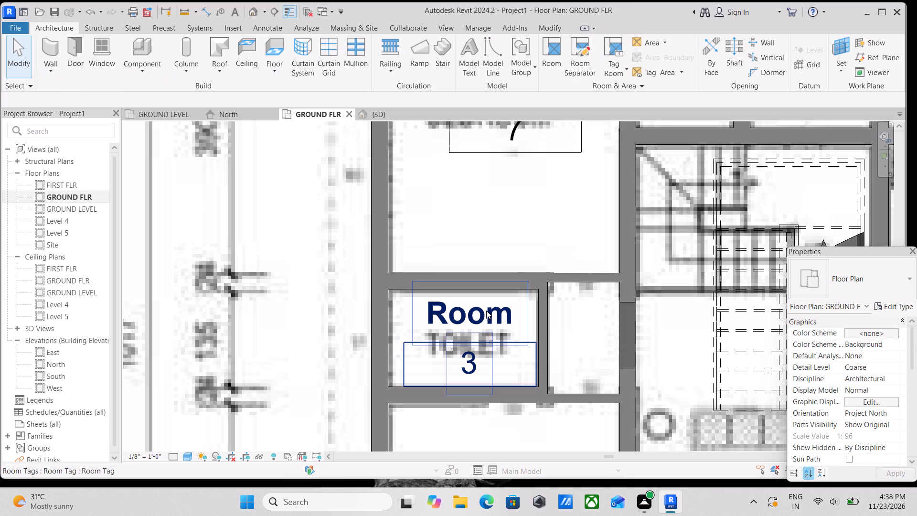
key("Escape")
Rename the room between the two bedrooms as TOILET through its room tag.
double_click(497, 315)
scroll(497, 315, "down", 3)
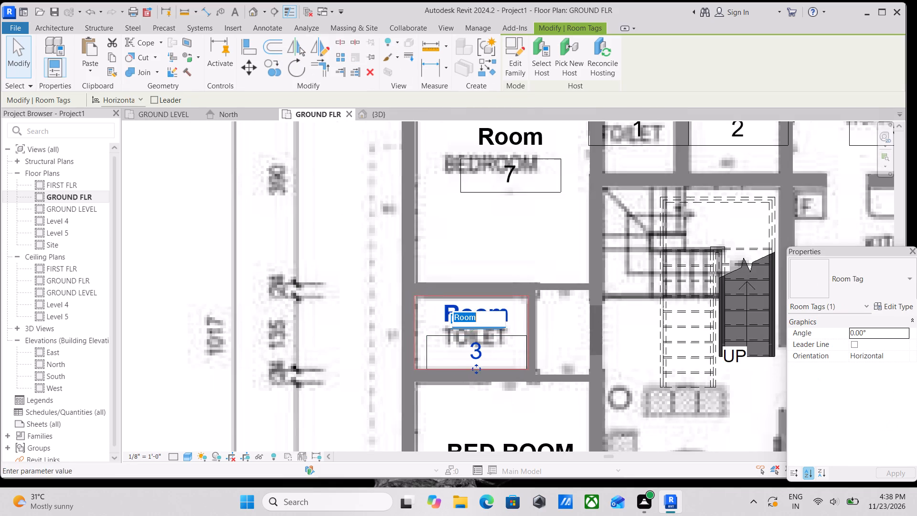
scroll(497, 315, "down", 4)
scroll(497, 315, "up", 7)
scroll(497, 315, "down", 8)
scroll(497, 315, "up", 5)
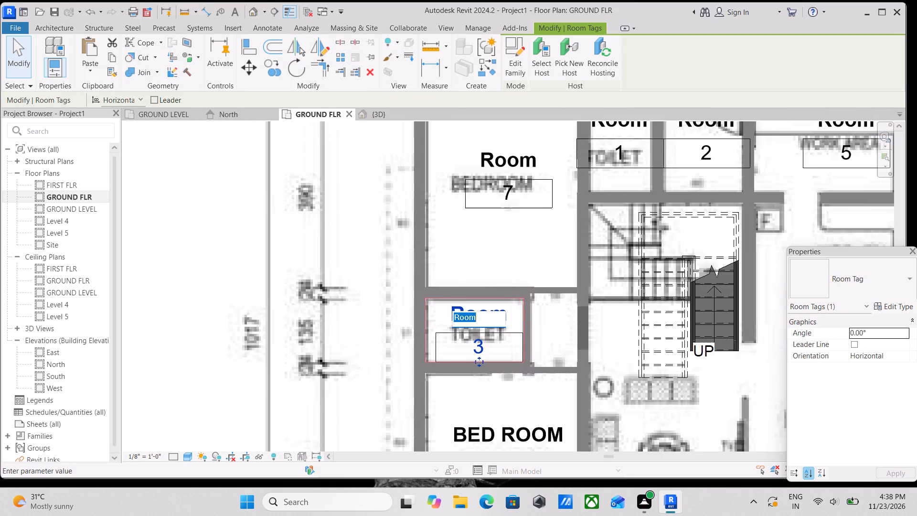
scroll(497, 315, "up", 1)
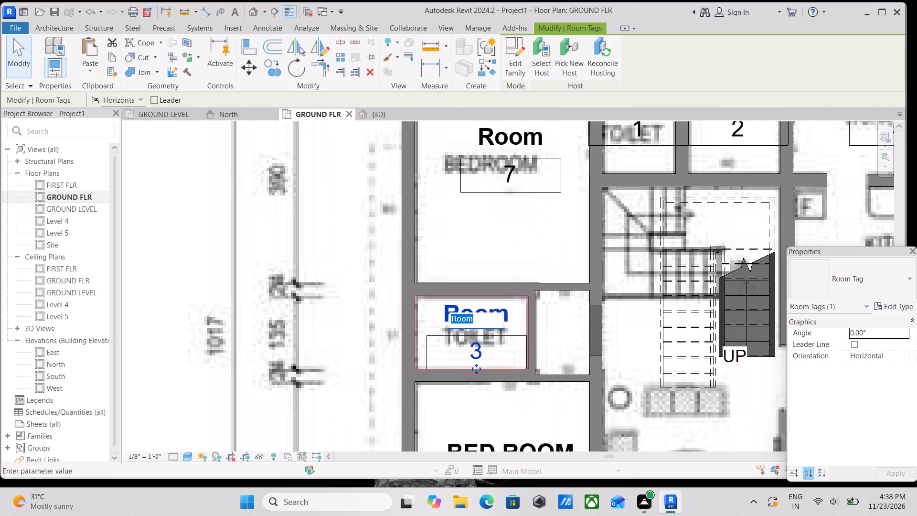
type("TOILET")
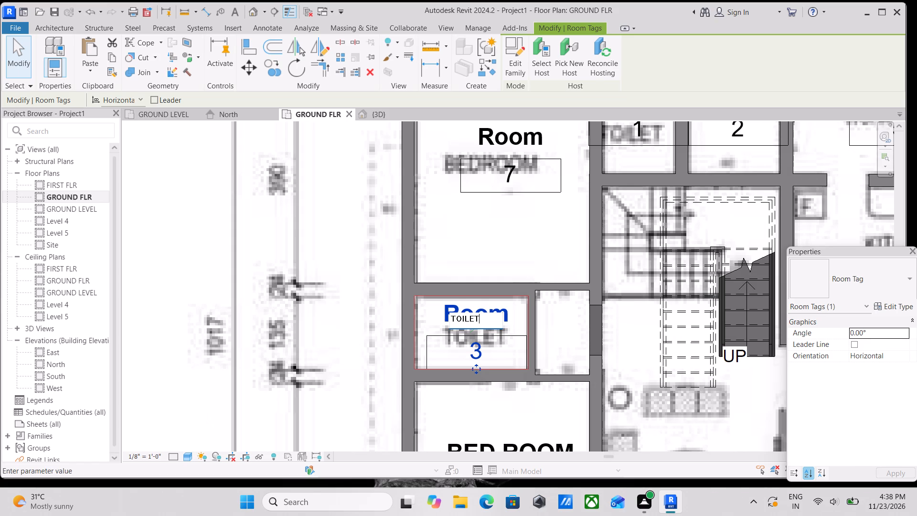
key("Return")
key("Escape")
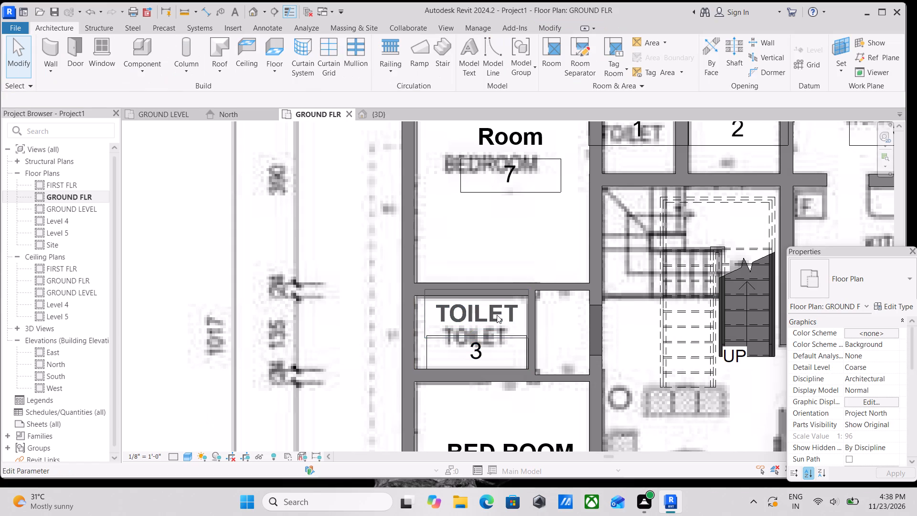
Rename the room in the upper bedroom as BED ROOM through its room tag.
scroll(522, 171, "down", 1)
middle_click_drag(522, 179, 504, 242)
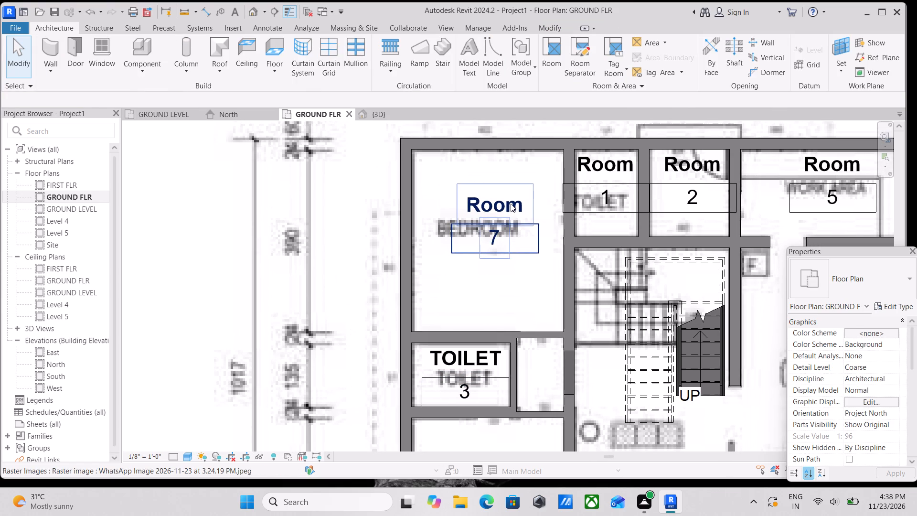
double_click(511, 204)
scroll(511, 204, "up", 3)
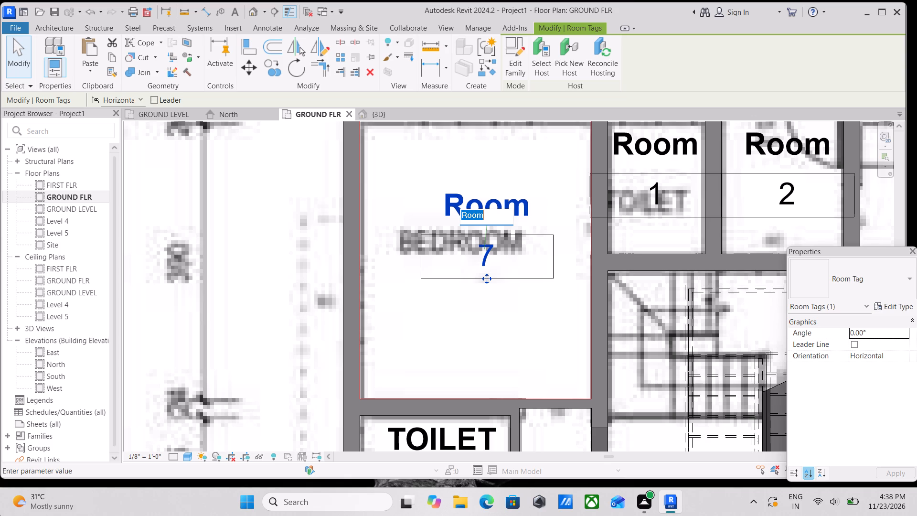
scroll(0, 515, "up", 2)
scroll(37, 379, "down", 1)
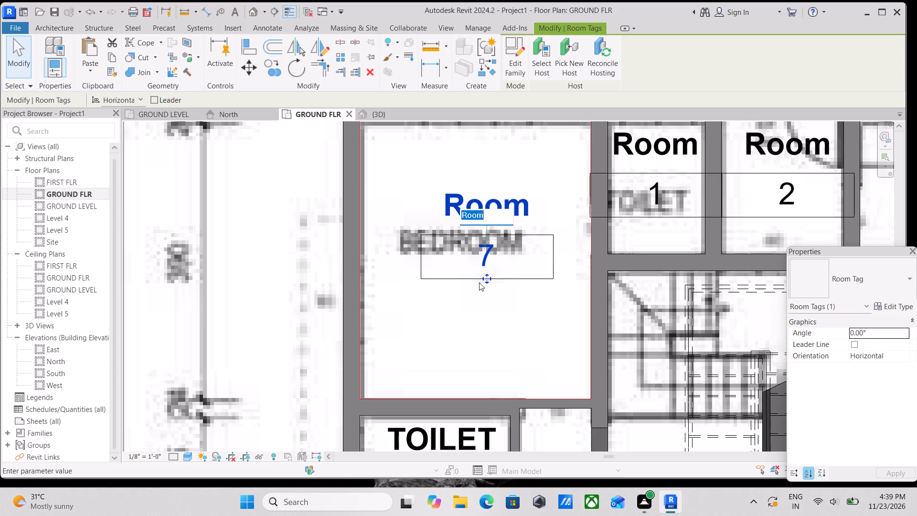
key("b")
type("ED ROOM")
key("Return")
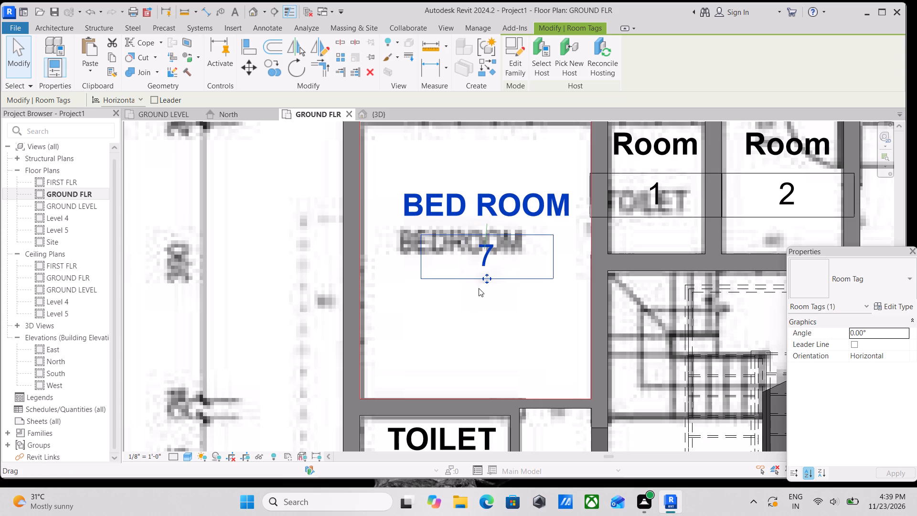
Rename the small room between the top toilet area and the work area as FOYER through its room tag.
scroll(485, 301, "down", 5)
middle_click_drag(484, 299, 355, 300)
scroll(488, 215, "up", 2)
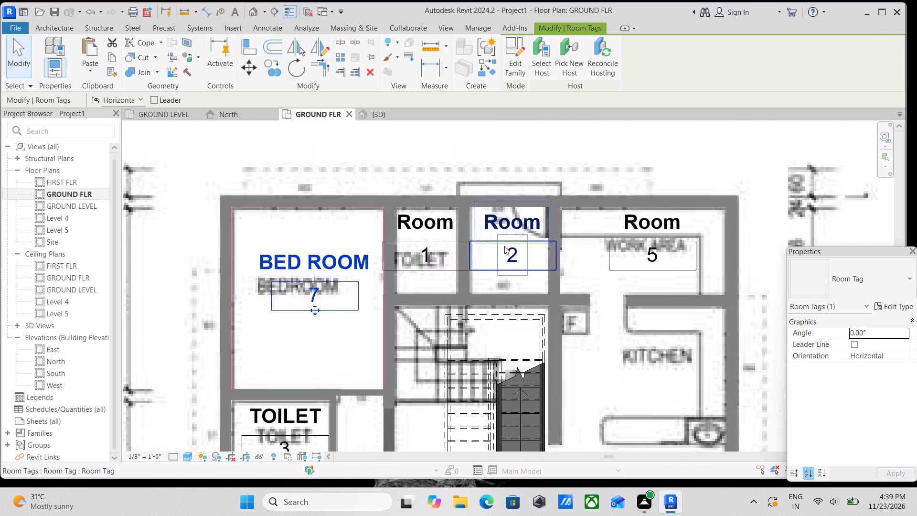
middle_click_drag(540, 260, 465, 280)
scroll(587, 255, "up", 1)
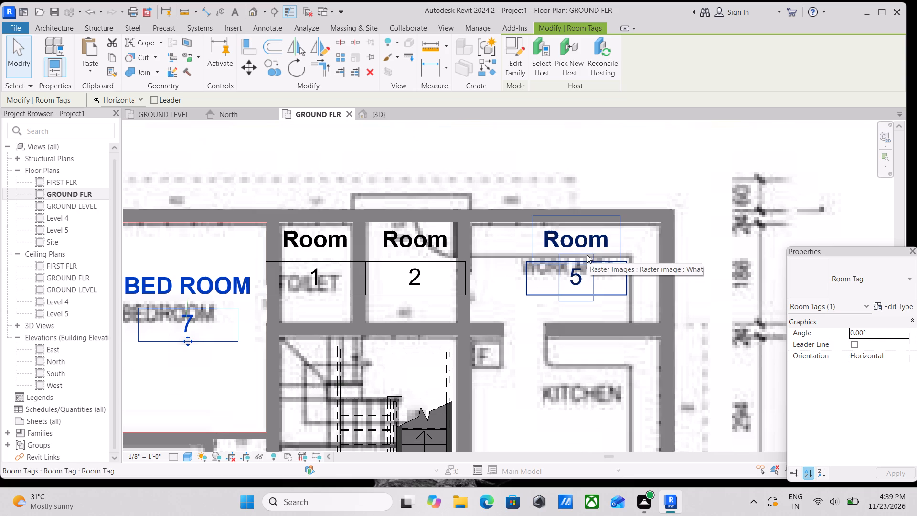
double_click(426, 236)
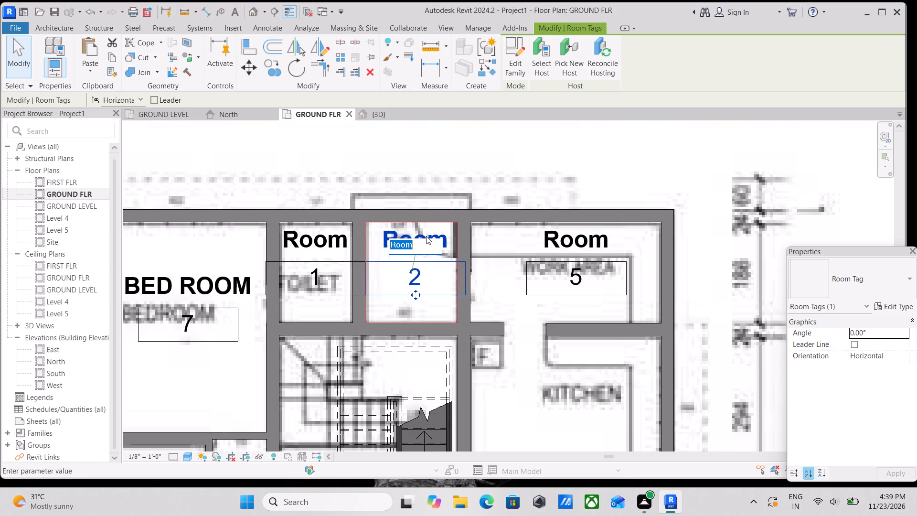
scroll(426, 236, "up", 2)
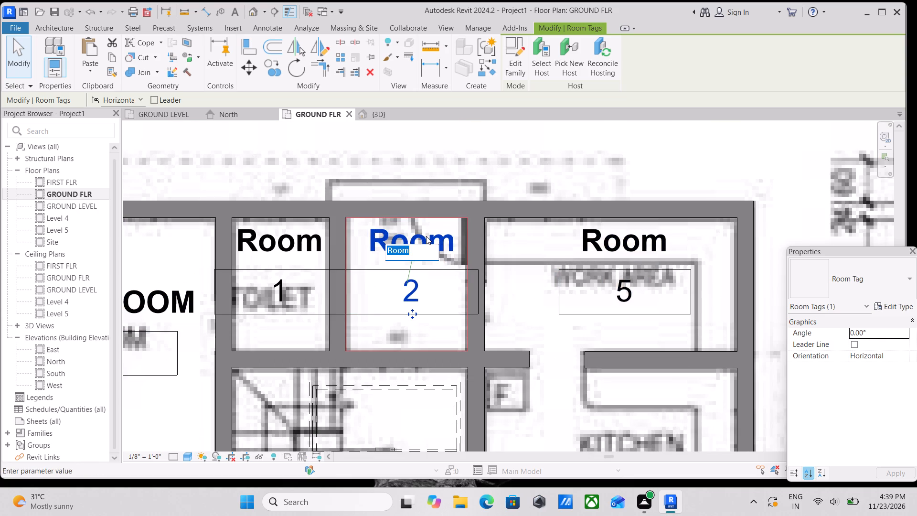
type("FO")
key("BackSpace")
key("BackSpace")
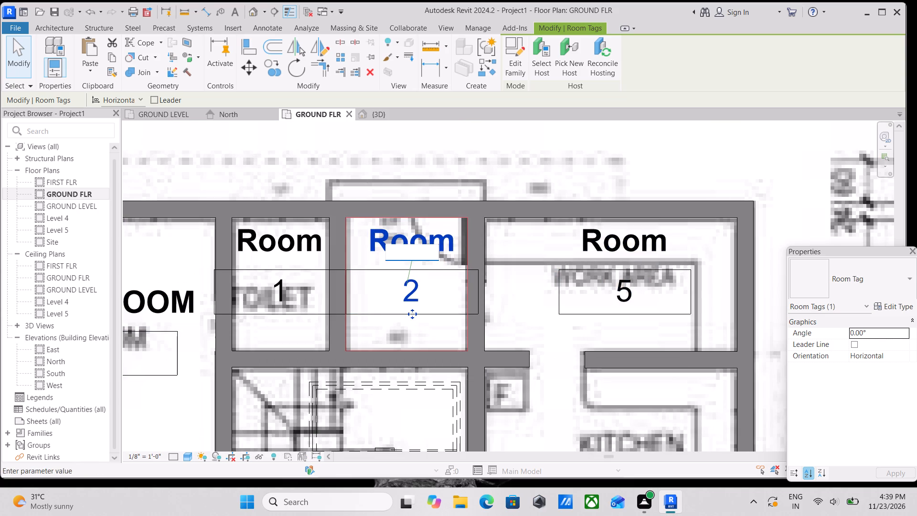
type("FO")
type("YRT")
key("BackSpace")
key("BackSpace")
type("ER")
key("Return")
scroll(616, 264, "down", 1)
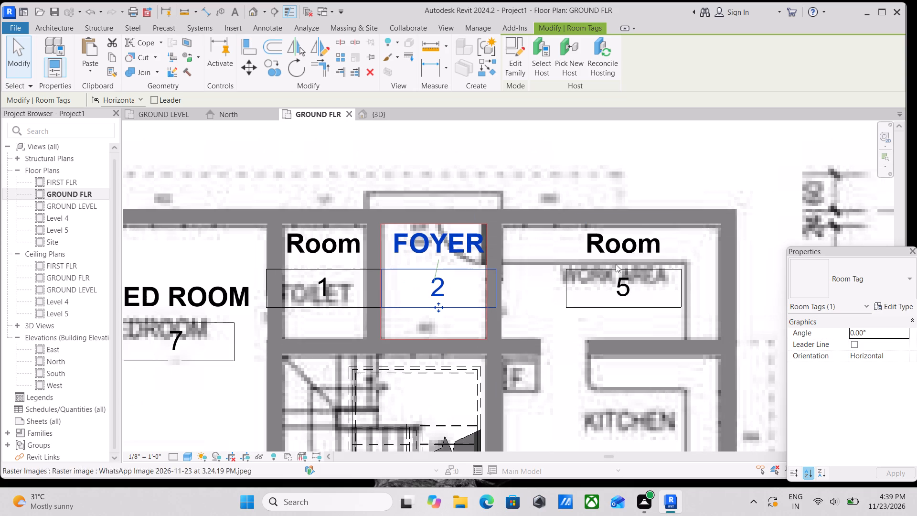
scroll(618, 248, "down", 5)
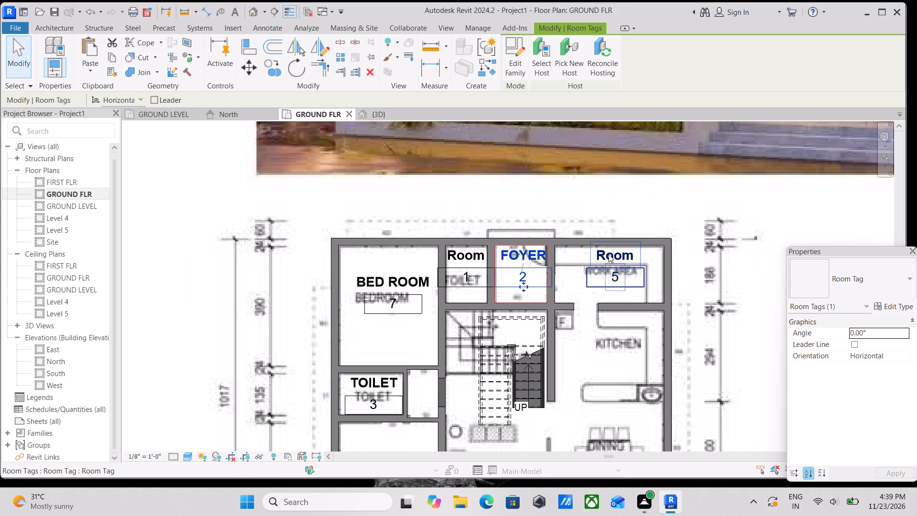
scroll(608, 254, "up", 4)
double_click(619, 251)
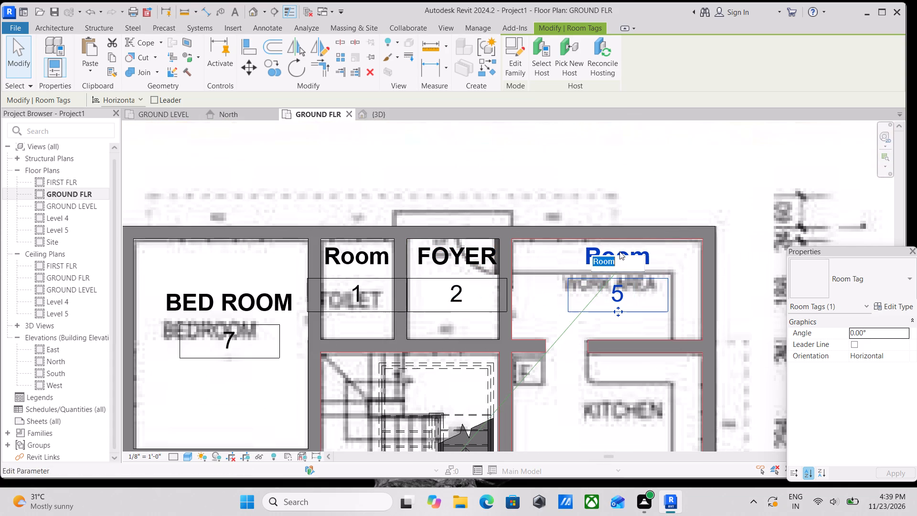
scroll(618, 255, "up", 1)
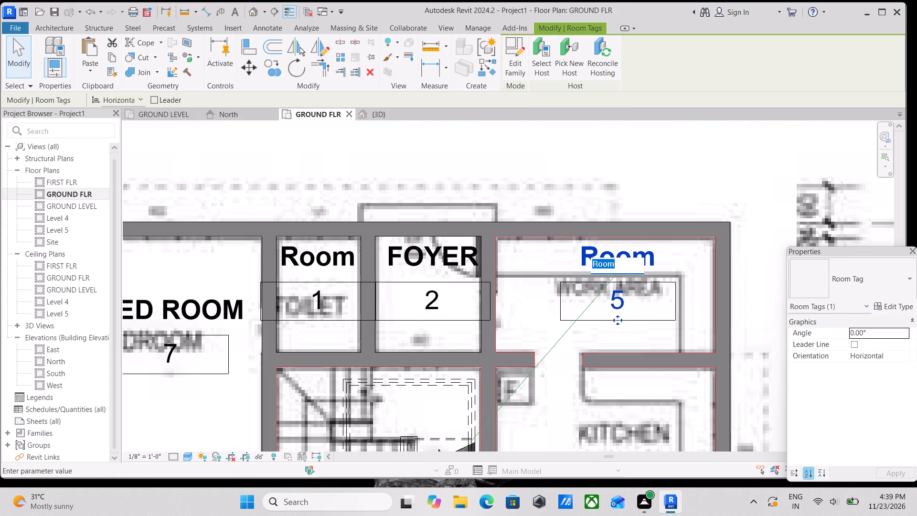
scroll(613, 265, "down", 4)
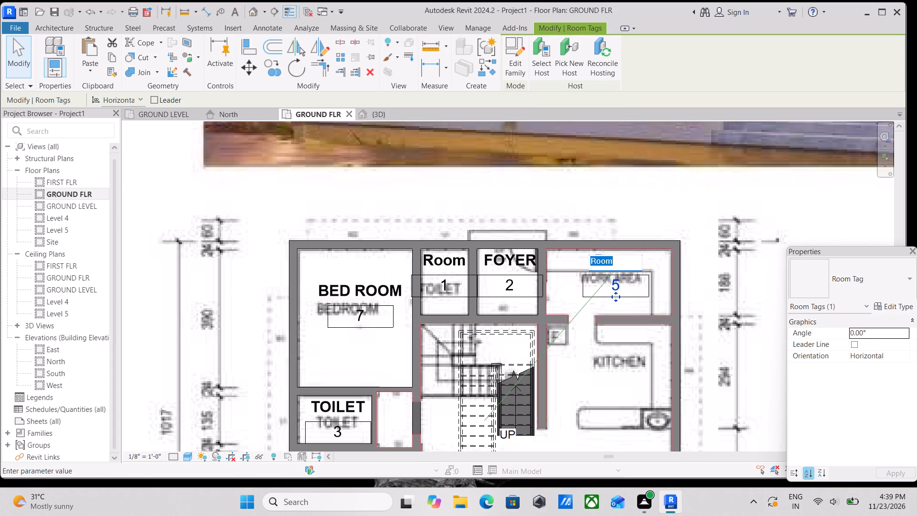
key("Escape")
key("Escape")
Rename the small room between the upper bedroom and the foyer as TOILET through its room tag.
scroll(458, 254, "up", 5)
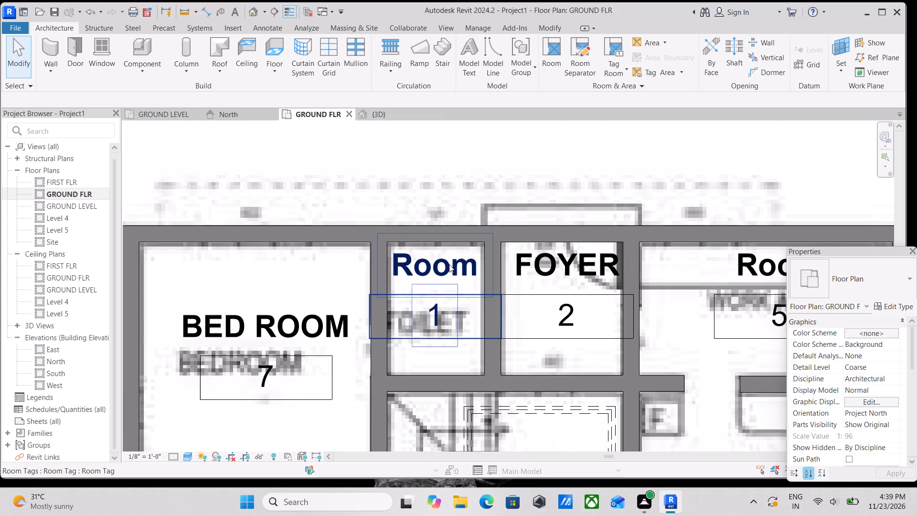
double_click(449, 264)
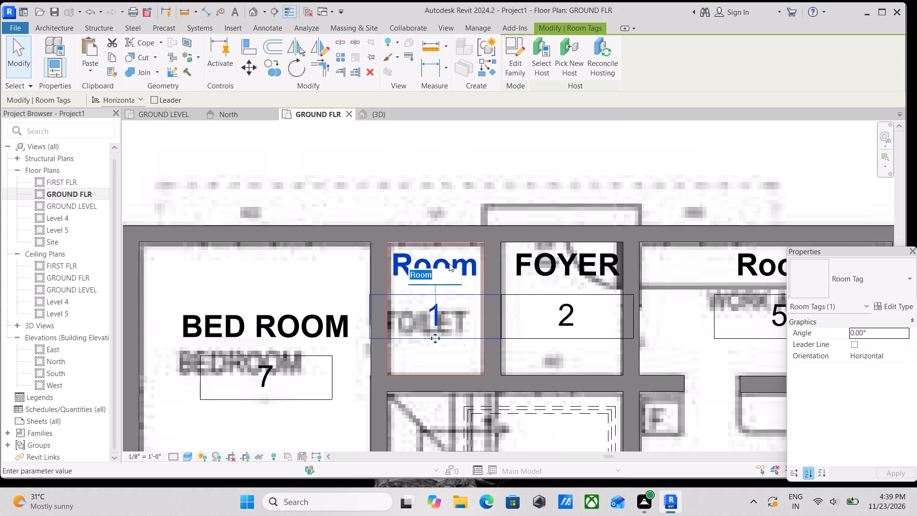
scroll(448, 269, "up", 3)
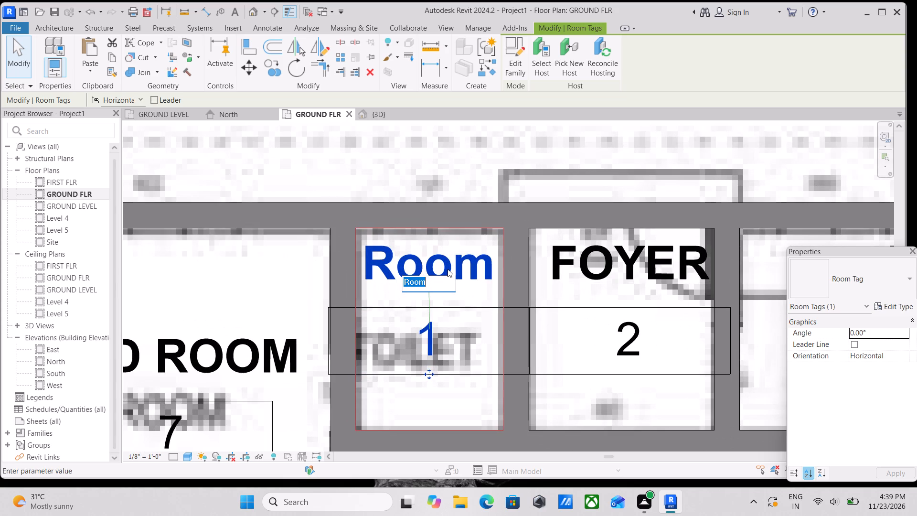
type("TOILET")
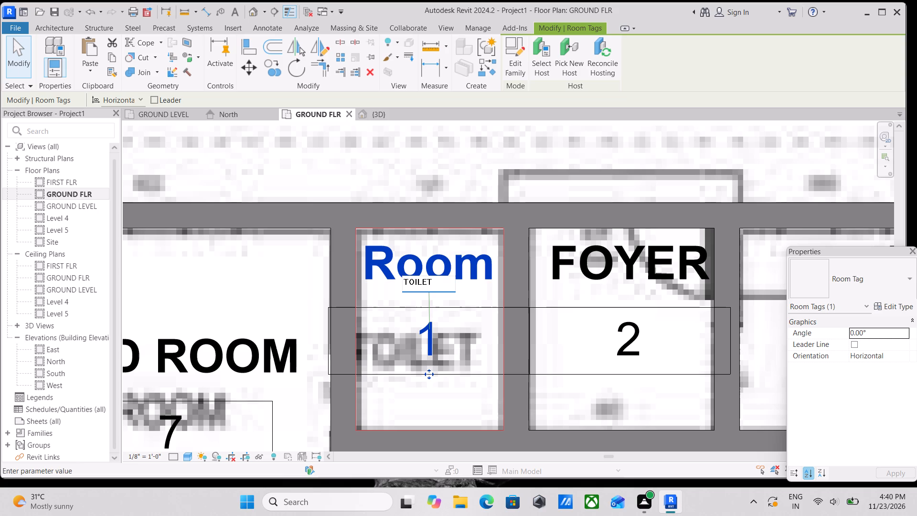
key("Return")
key("Escape")
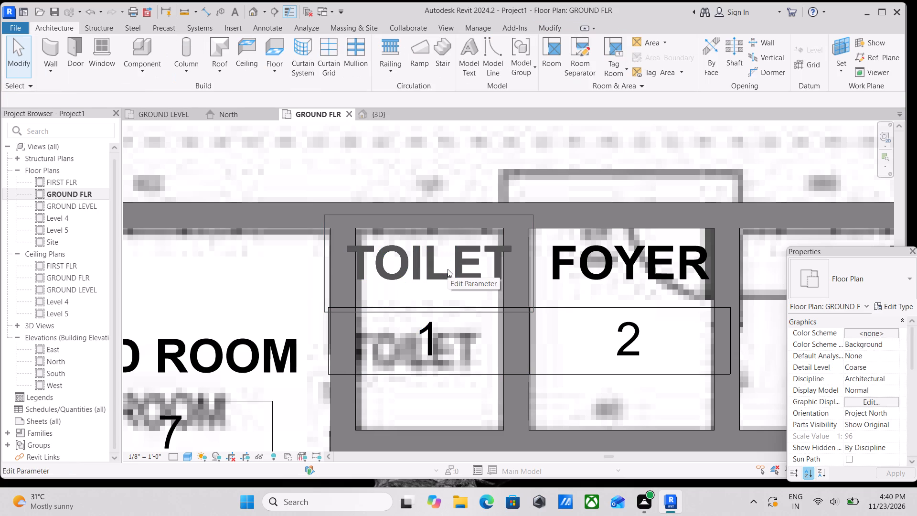
Examine the kitchen, dining, living and sitout areas of the ground floor against the plan image.
scroll(531, 250, "down", 2)
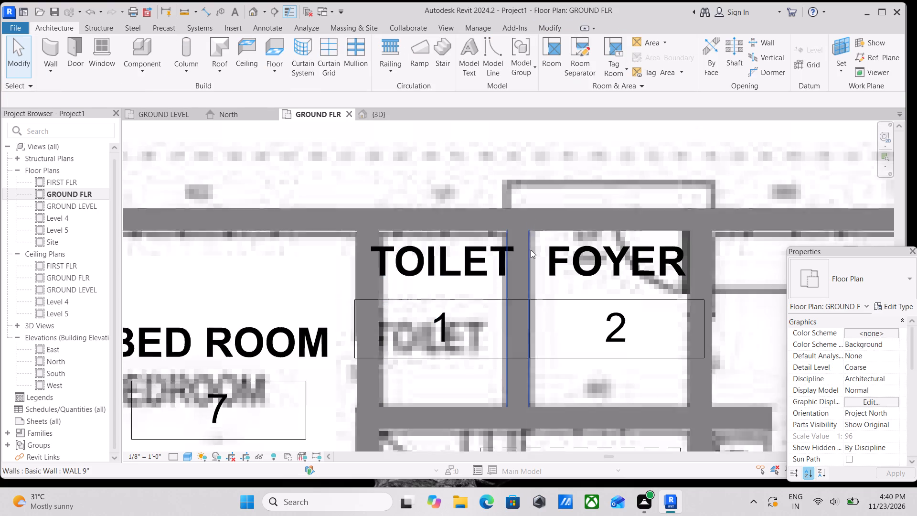
scroll(531, 250, "down", 7)
middle_click_drag(599, 310, 606, 265)
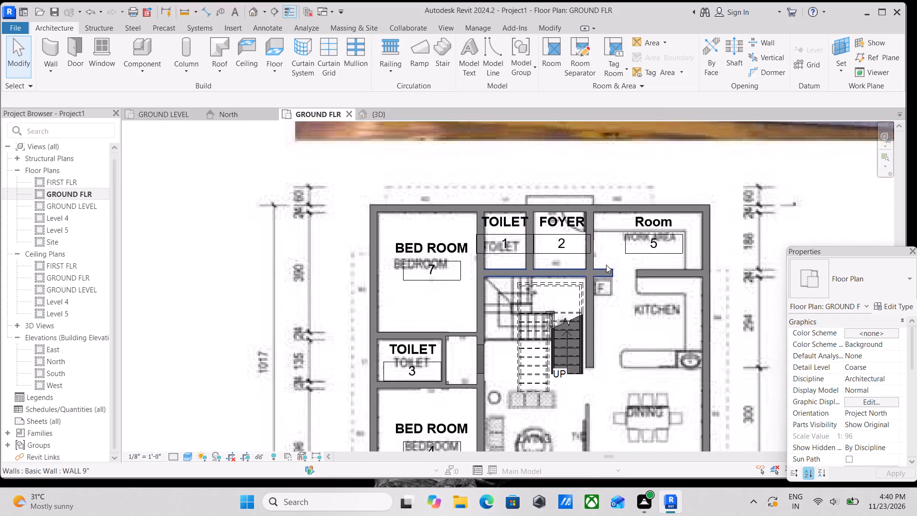
scroll(608, 351, "down", 3)
middle_click_drag(608, 351, 603, 290)
middle_click_drag(587, 361, 591, 331)
scroll(590, 340, "up", 4)
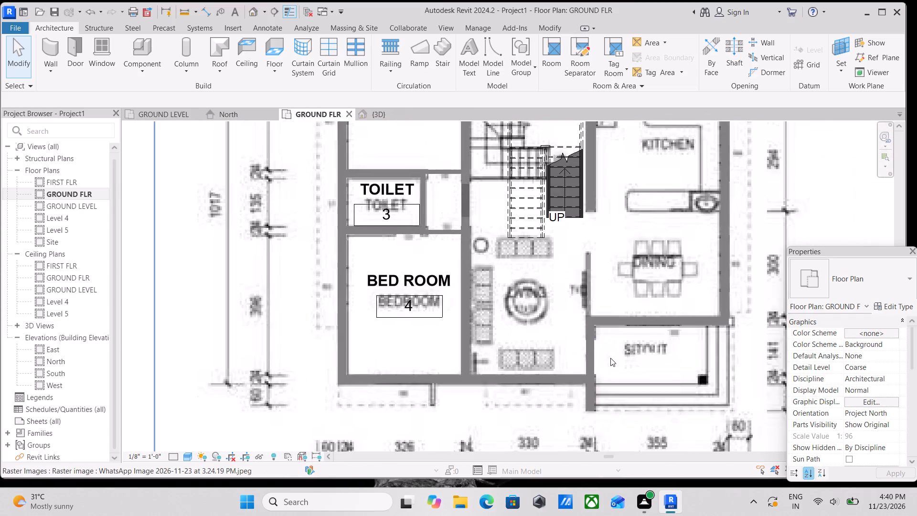
scroll(645, 351, "up", 2)
scroll(645, 351, "down", 1)
middle_click_drag(645, 351, 584, 350)
scroll(494, 351, "down", 2)
middle_click_drag(494, 351, 505, 415)
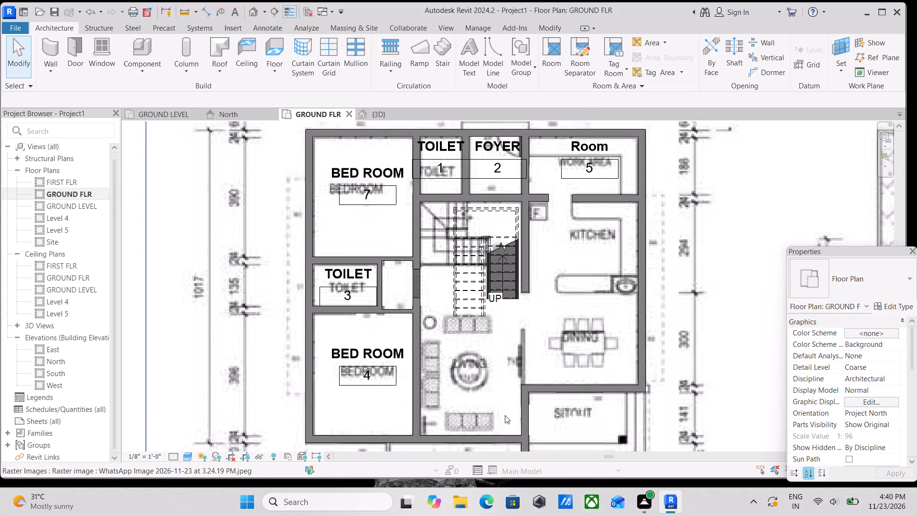
scroll(449, 333, "down", 3)
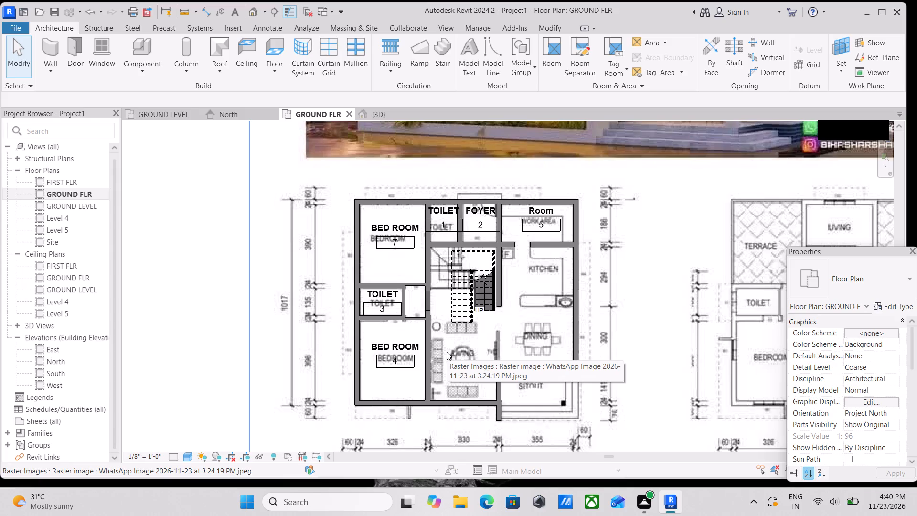
scroll(550, 384, "up", 2)
scroll(579, 423, "up", 3)
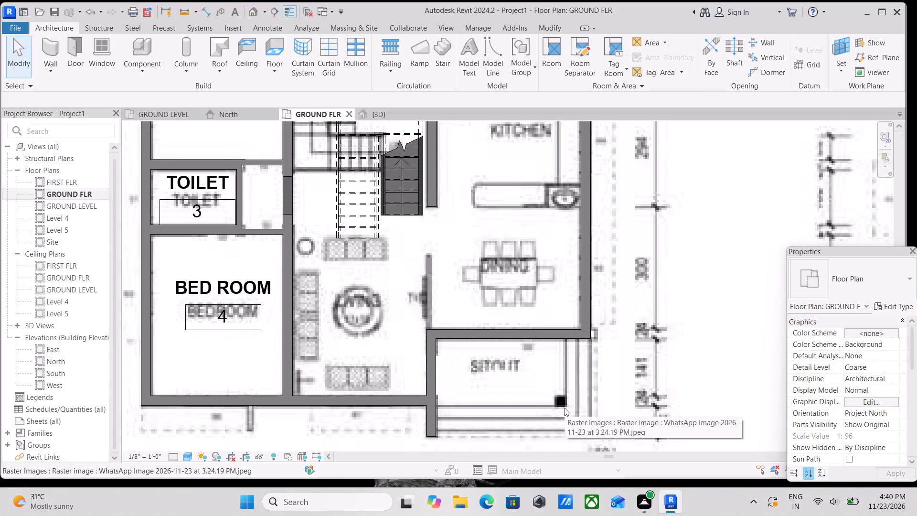
scroll(560, 391, "up", 6)
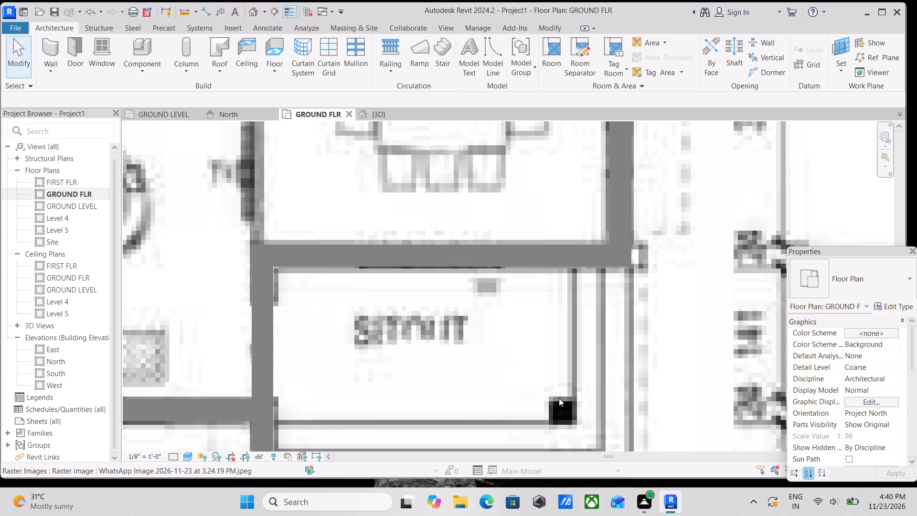
scroll(559, 398, "down", 11)
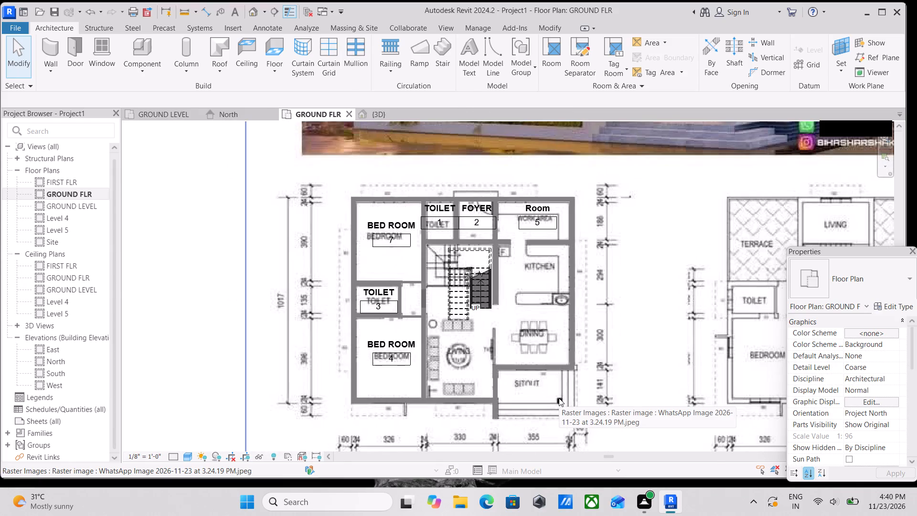
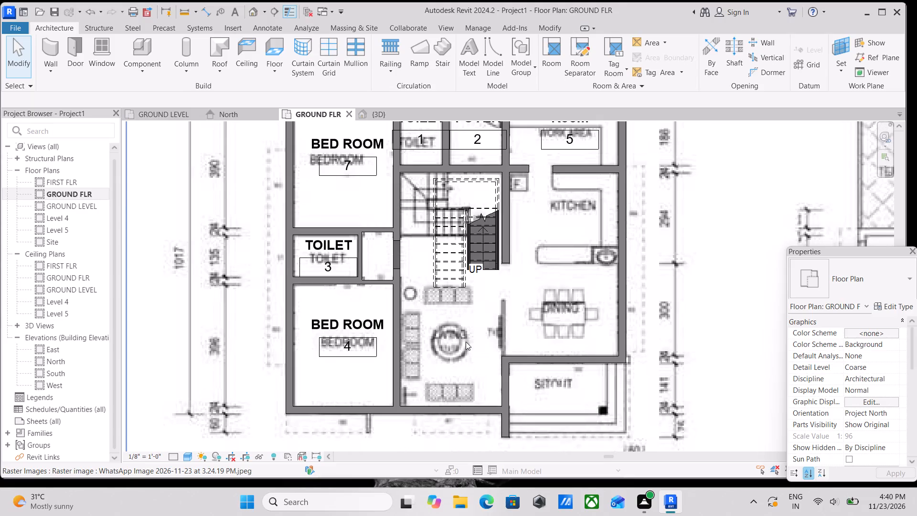
Examine the ground-floor rooms and their tags against the plan image, from the work area down to the living area.
scroll(515, 307, "down", 1)
scroll(480, 333, "up", 2)
middle_click_drag(488, 356, 512, 404)
scroll(498, 359, "down", 1)
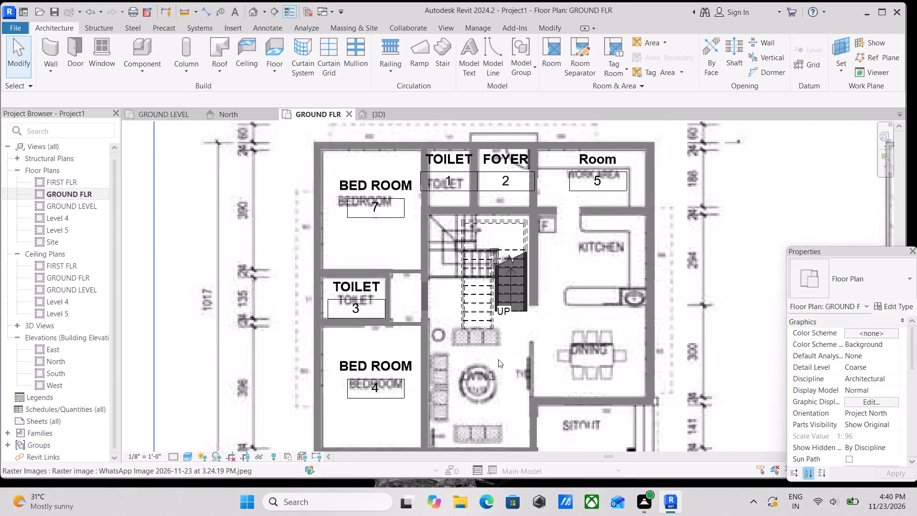
scroll(498, 359, "down", 1)
middle_click_drag(498, 360, 502, 429)
middle_click_drag(531, 367, 518, 326)
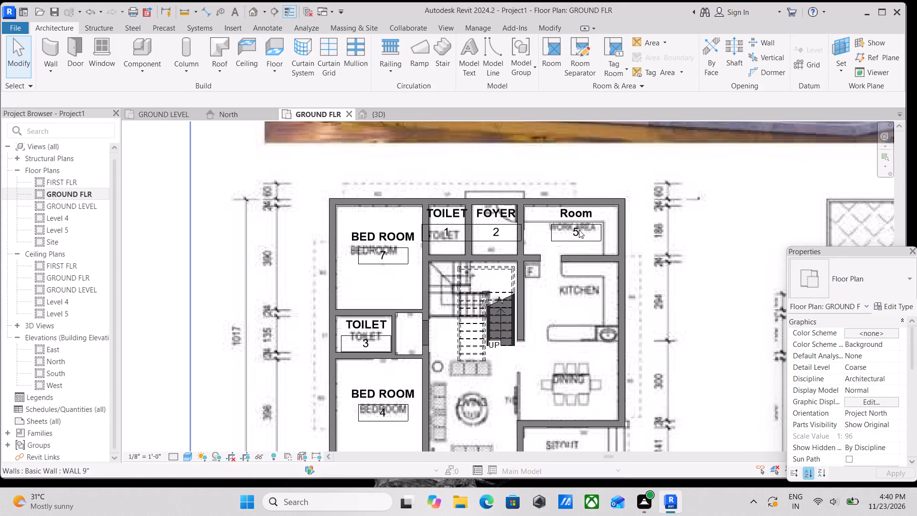
scroll(579, 230, "up", 2)
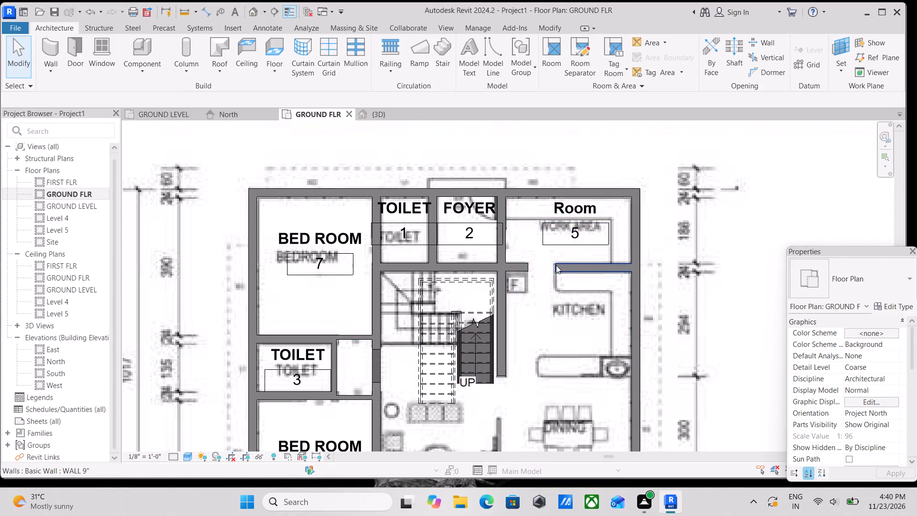
scroll(546, 284, "down", 4)
scroll(528, 330, "down", 2)
middle_click_drag(528, 330, 541, 305)
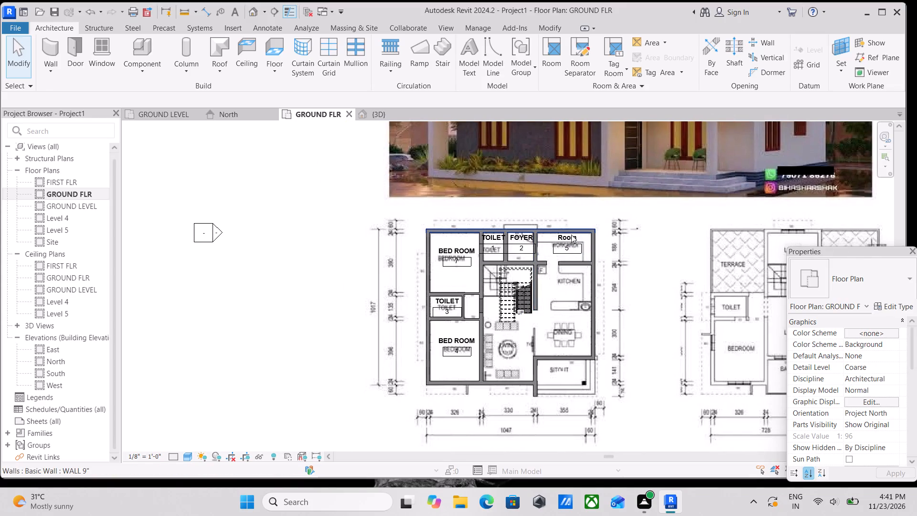
Move the room 5 tag from the work area to the living area, just below the stair.
scroll(568, 242, "up", 3)
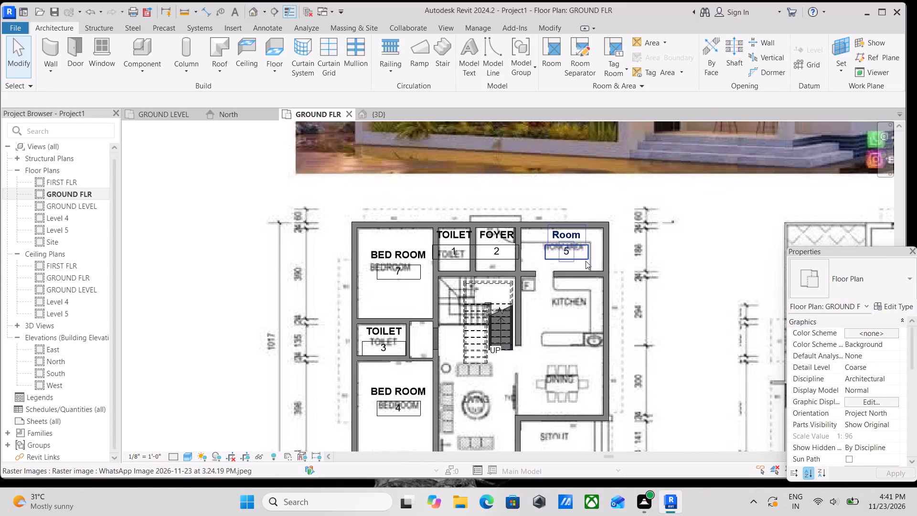
left_click(558, 247)
left_click_drag(567, 254, 566, 254)
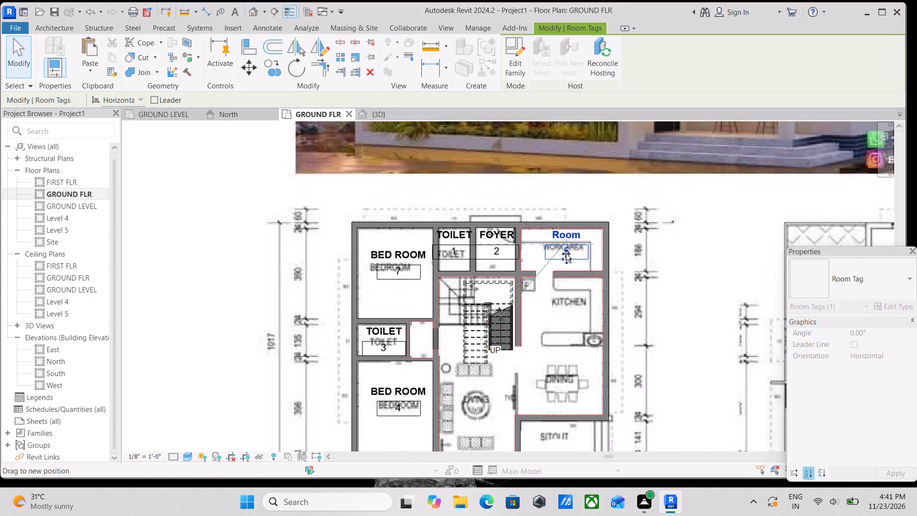
left_click_drag(566, 254, 545, 369)
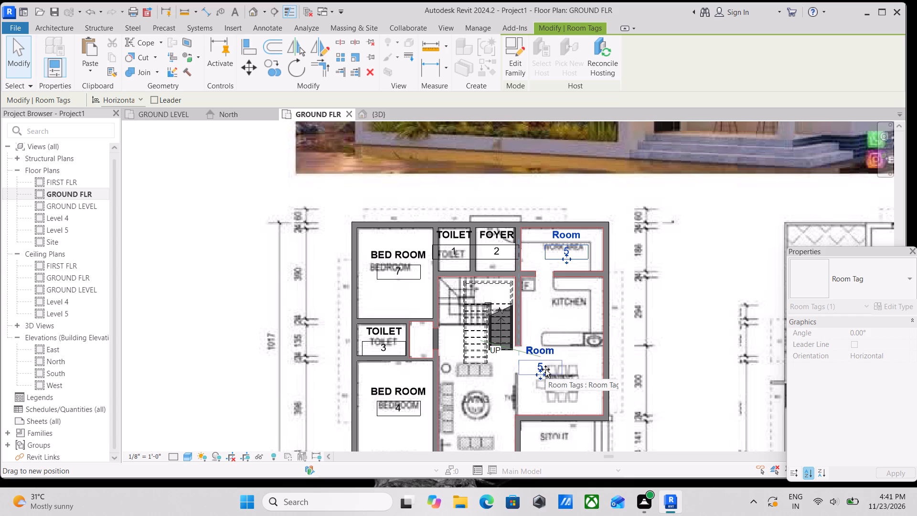
left_click_drag(545, 369, 496, 375)
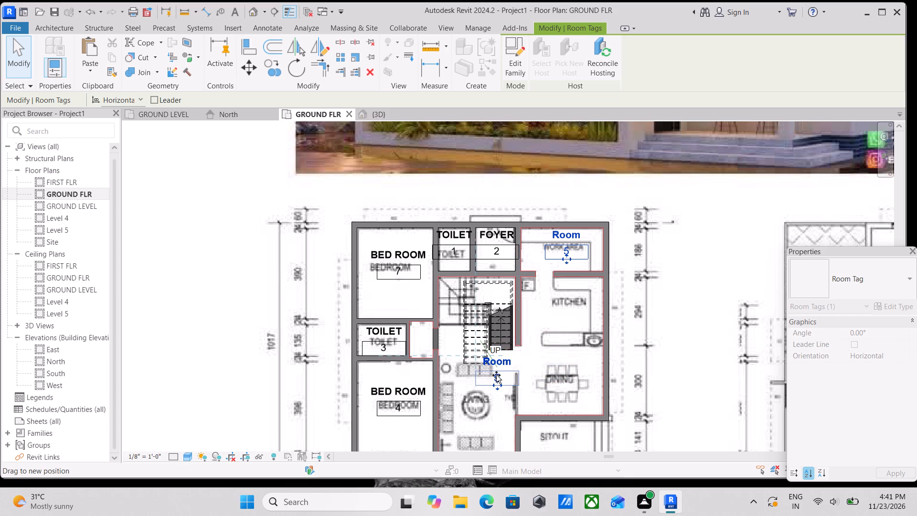
left_click_drag(496, 375, 495, 383)
scroll(501, 383, "up", 6)
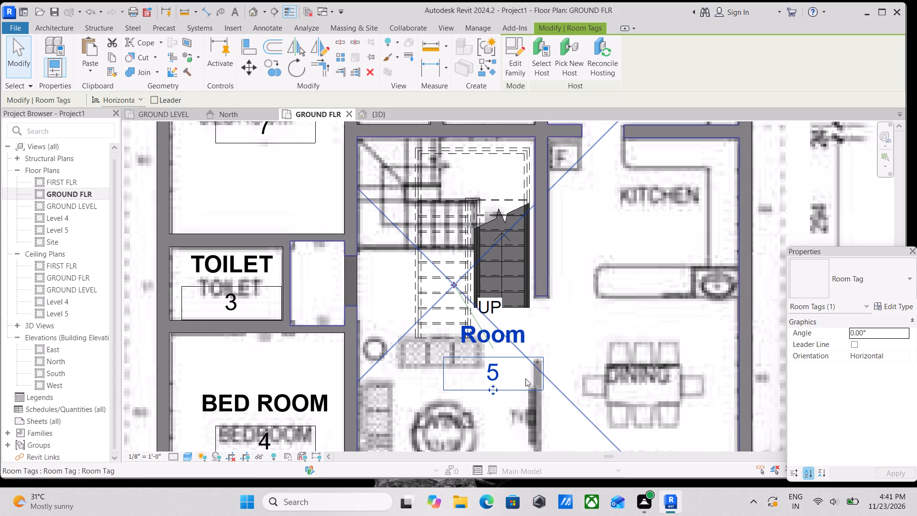
left_click_drag(490, 389, 500, 416)
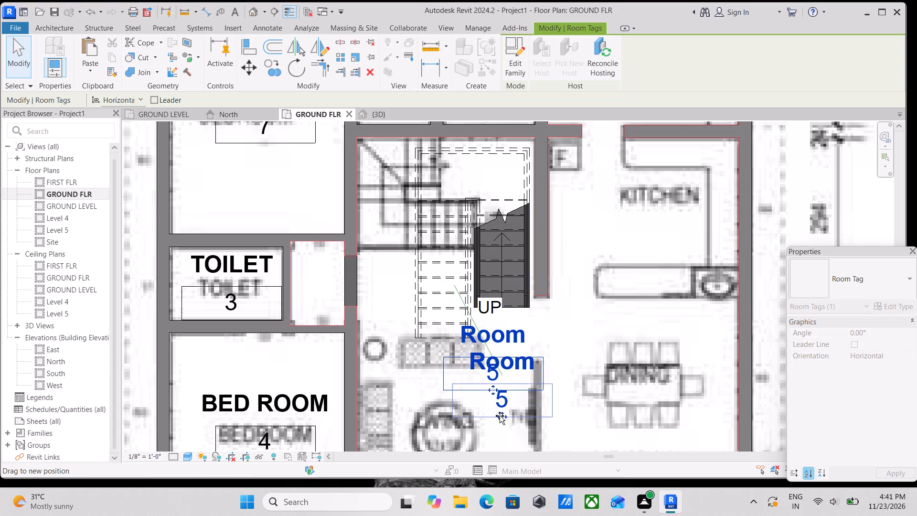
left_click_drag(500, 416, 493, 426)
scroll(514, 361, "up", 2)
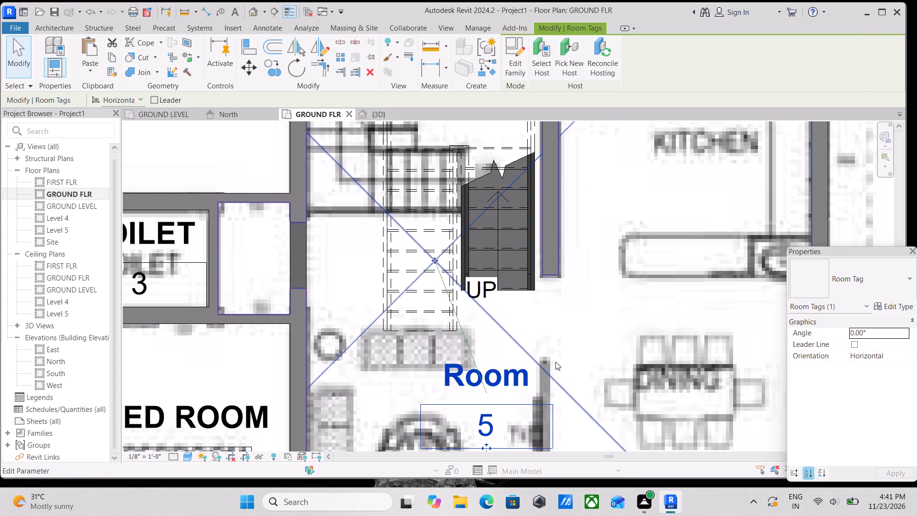
key("Escape")
Rename room 5 as DINING AND KITCHEN AREA through its room tag below the stair.
scroll(483, 377, "down", 3)
double_click(500, 376)
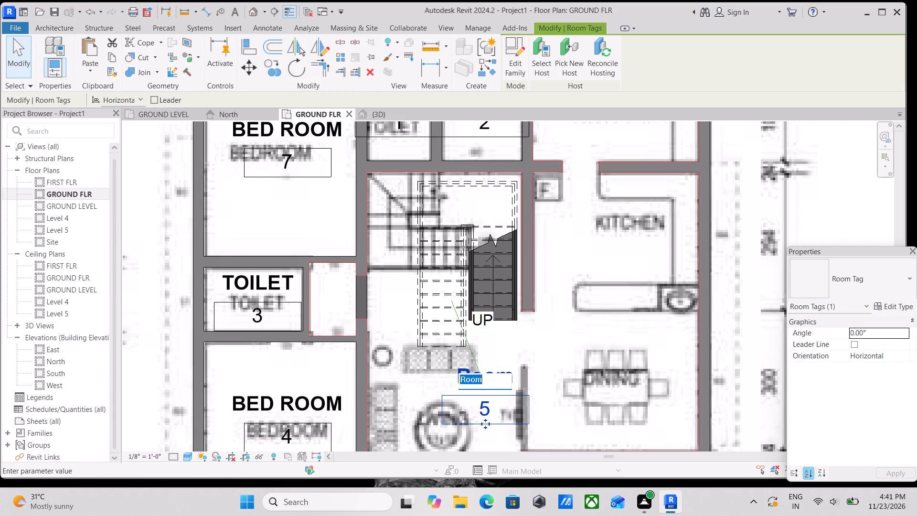
type("DI")
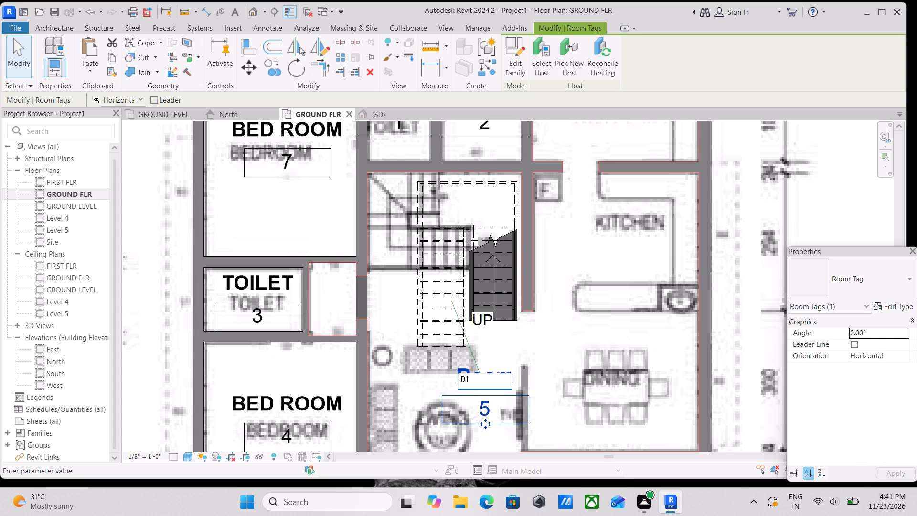
type("NING")
key("space")
type("AND")
key("space")
type("KITC")
type("HE")
key("n")
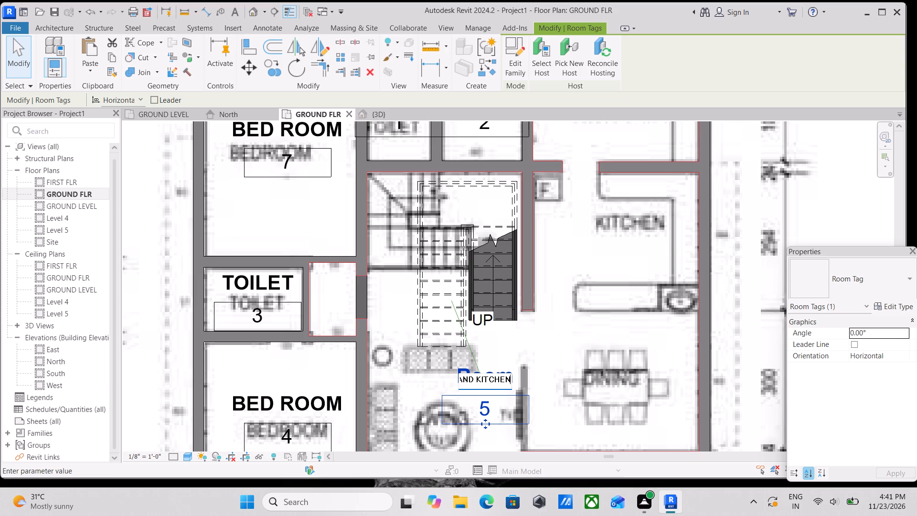
key("space")
type("AREA")
key("Return")
key("Escape")
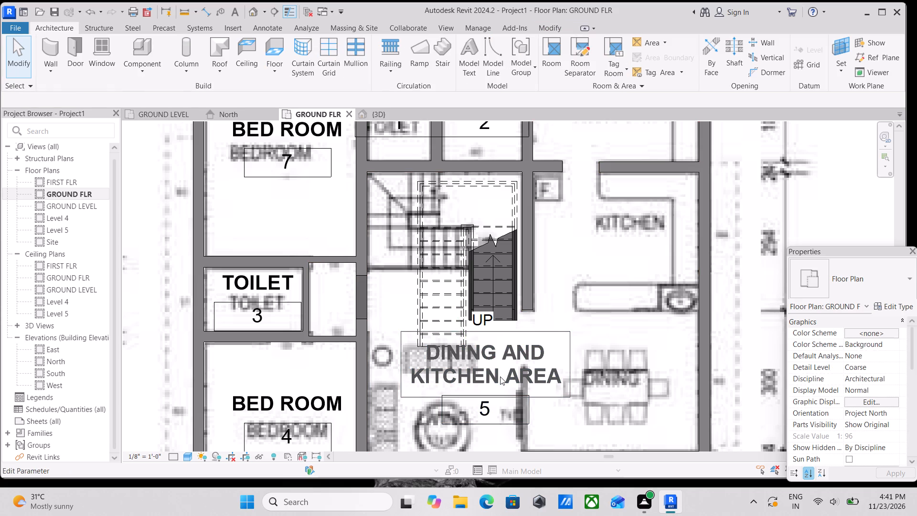
Shift the DINING AND KITCHEN AREA tag slightly away from the stair, towards the living-room table on the plan image.
scroll(548, 387, "down", 5)
scroll(544, 383, "up", 2)
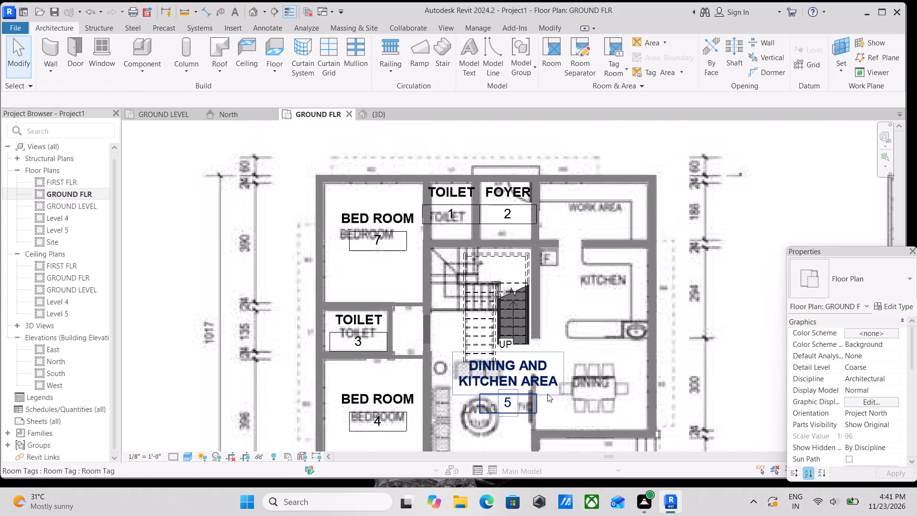
left_click(560, 393)
scroll(490, 402, "up", 2)
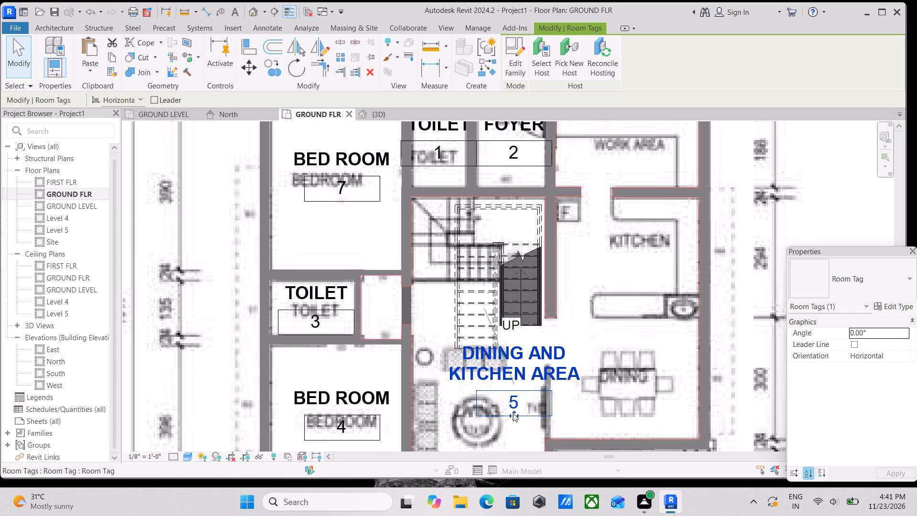
left_click_drag(516, 417, 508, 425)
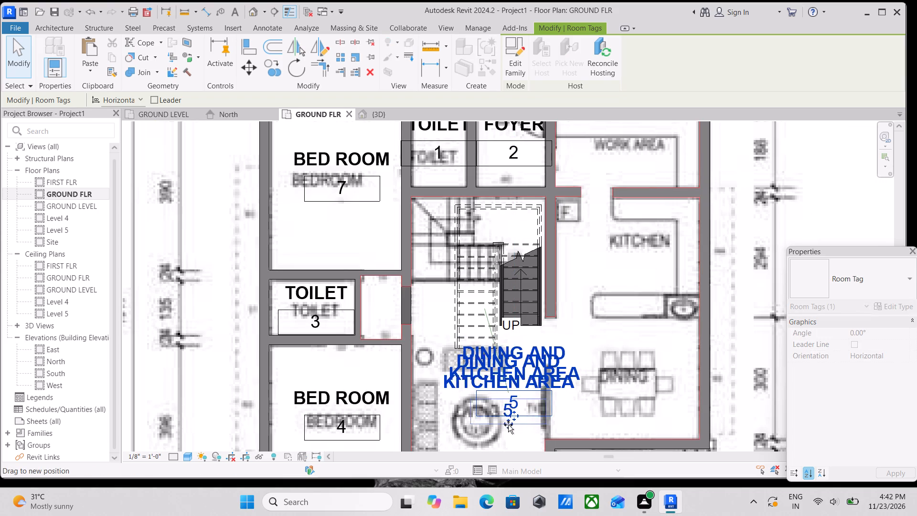
left_click_drag(508, 425, 504, 430)
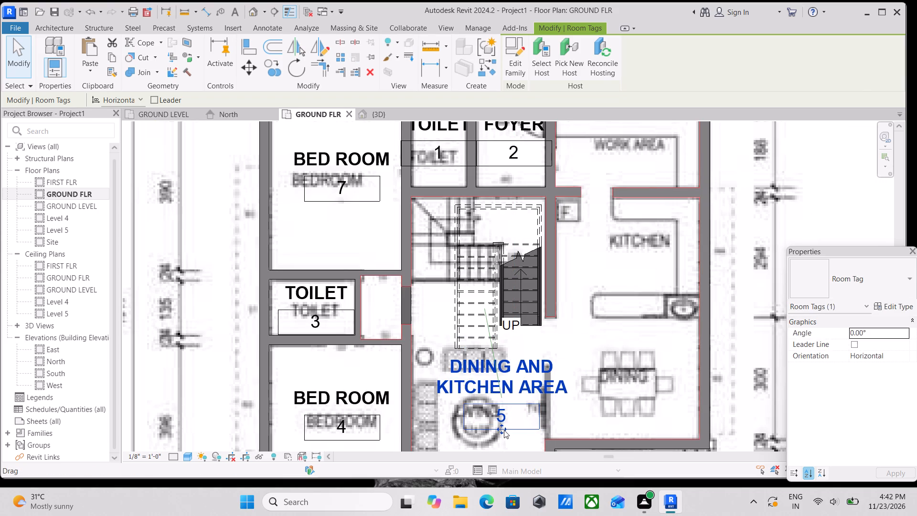
key("Escape")
Nudge the DINING AND KITCHEN AREA tag sideways towards the bedroom wall so it sits over the living area.
scroll(523, 395, "down", 4)
middle_click_drag(500, 408, 510, 395)
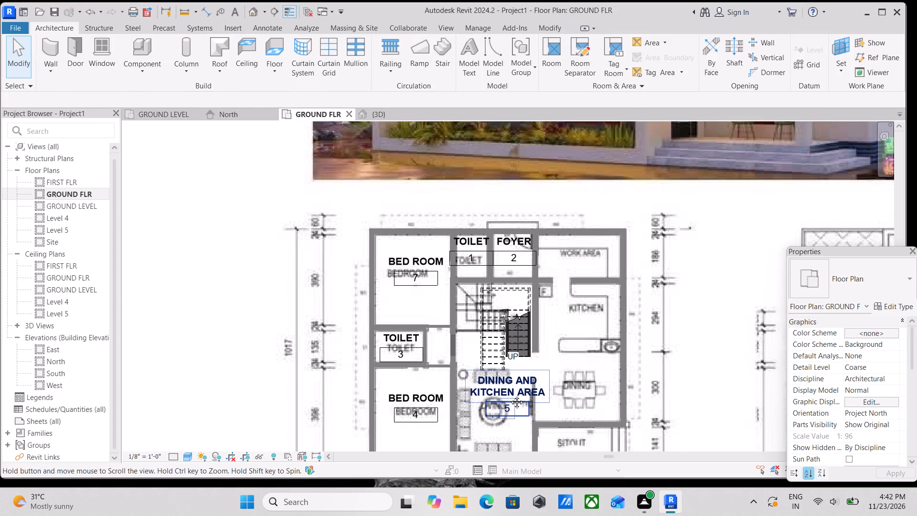
middle_click_drag(510, 395, 518, 385)
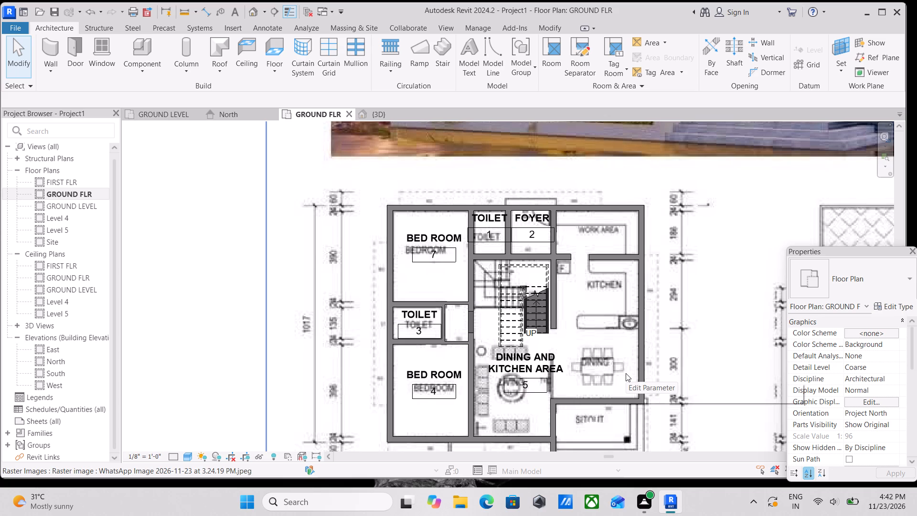
scroll(572, 337, "up", 3)
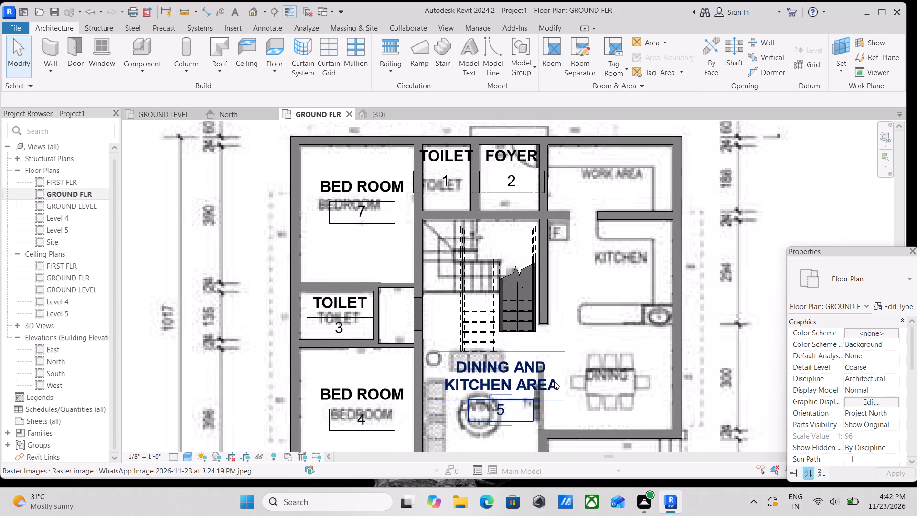
scroll(550, 381, "up", 2)
left_click(558, 351)
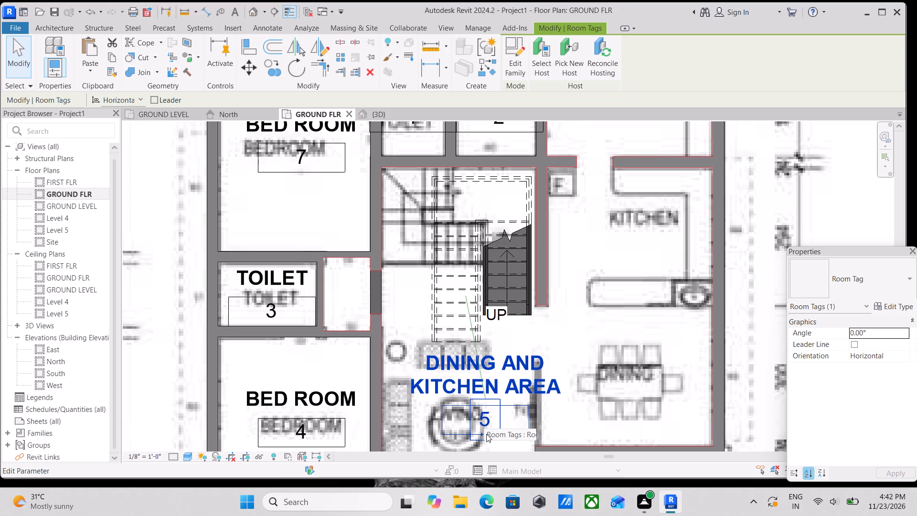
left_click_drag(485, 434, 464, 435)
scroll(484, 355, "down", 1)
middle_click_drag(484, 355, 545, 353)
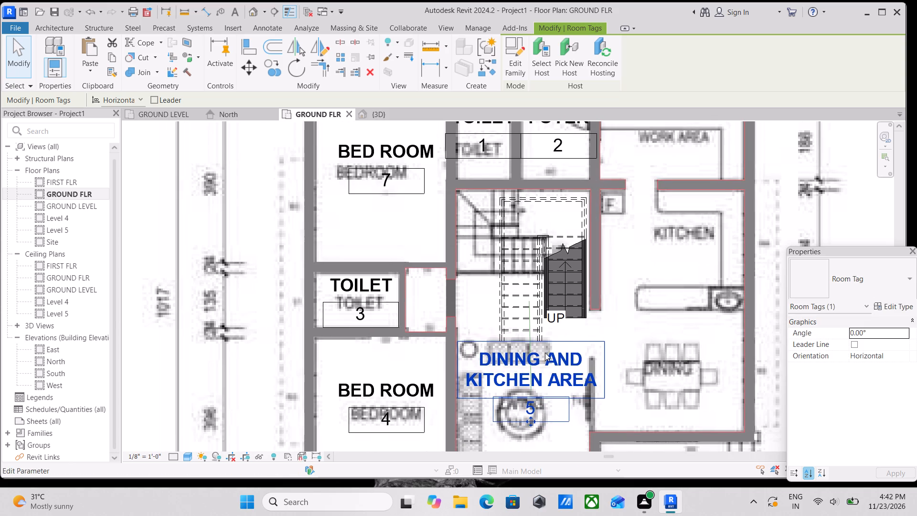
key("Escape")
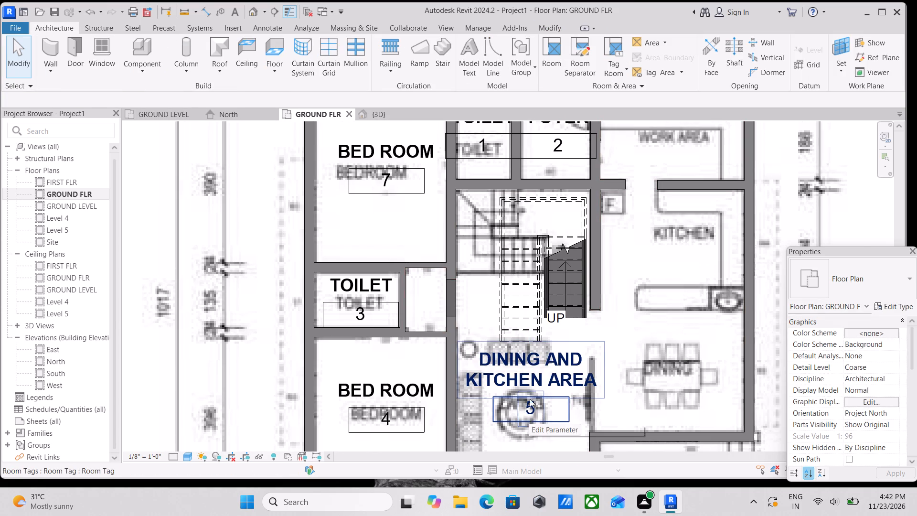
Examine the tagged ground-floor layout against the plan image, including the kitchen, work area, dining and sitout.
scroll(534, 394, "up", 2)
scroll(574, 373, "down", 6)
middle_click_drag(597, 361, 658, 334)
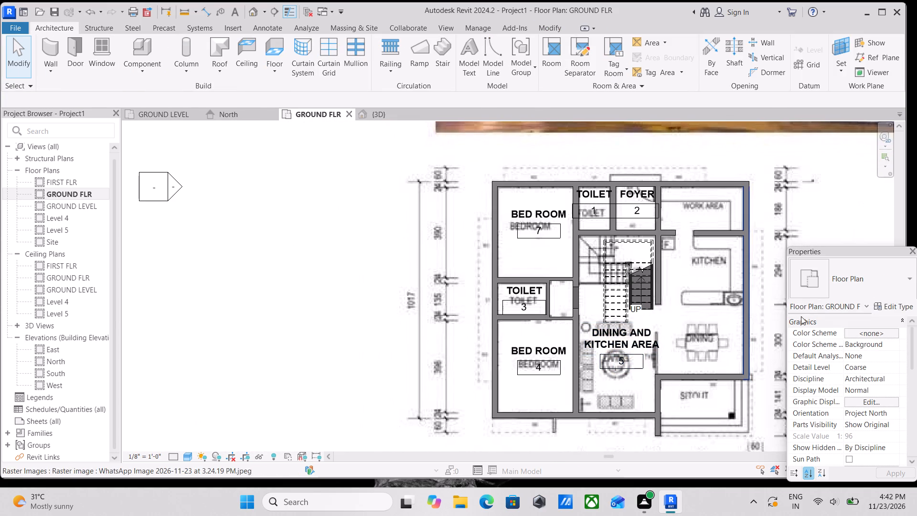
middle_click_drag(685, 341, 653, 338)
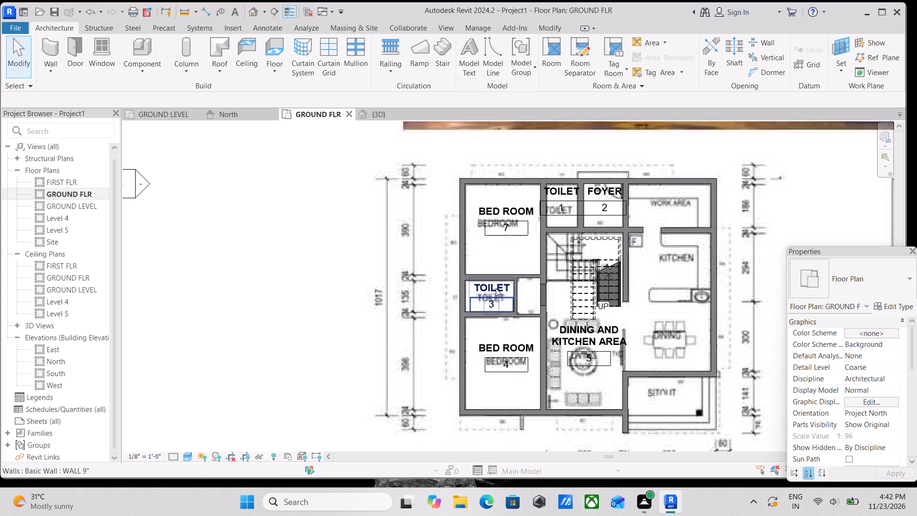
scroll(499, 310, "up", 3)
scroll(577, 314, "down", 3)
middle_click_drag(577, 314, 543, 350)
scroll(694, 318, "down", 1)
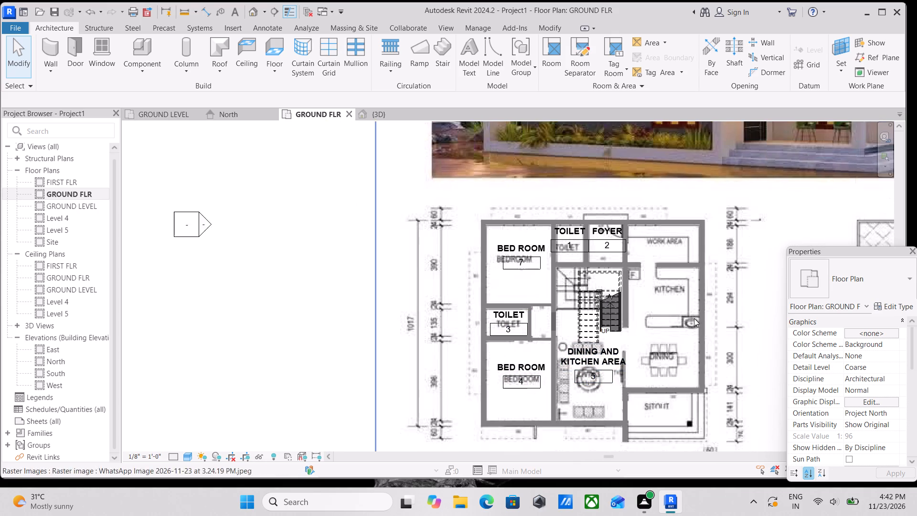
middle_click_drag(680, 319, 617, 326)
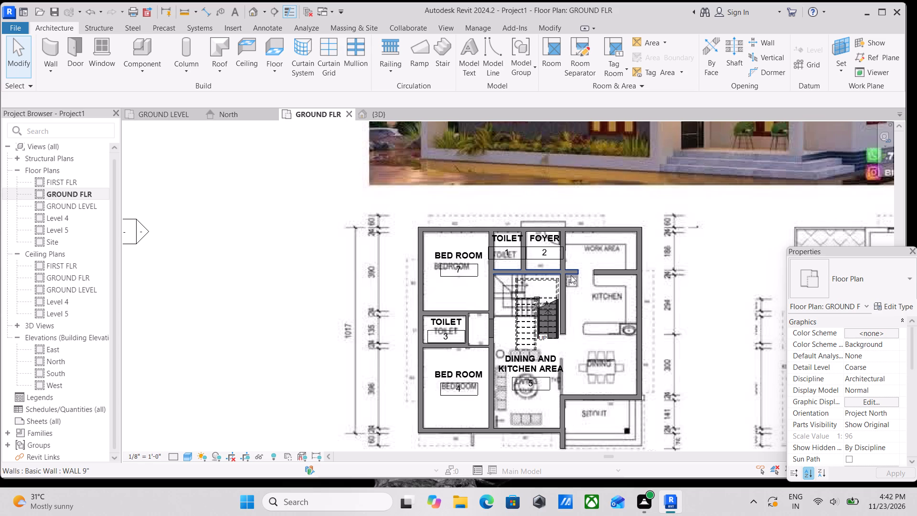
scroll(597, 290, "up", 2)
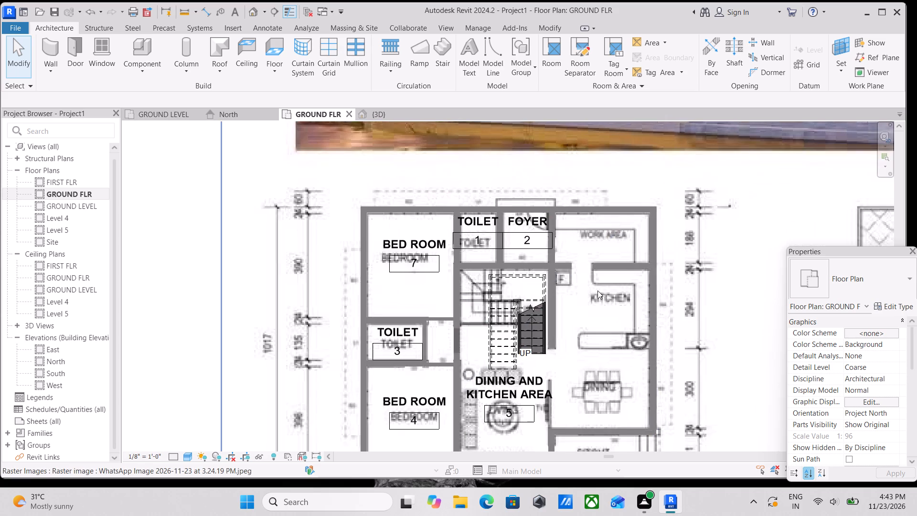
Check the GROUND LEVEL plan, and re-examine the tagged GROUND FLR layout against the plan image.
middle_click_drag(590, 317, 630, 346)
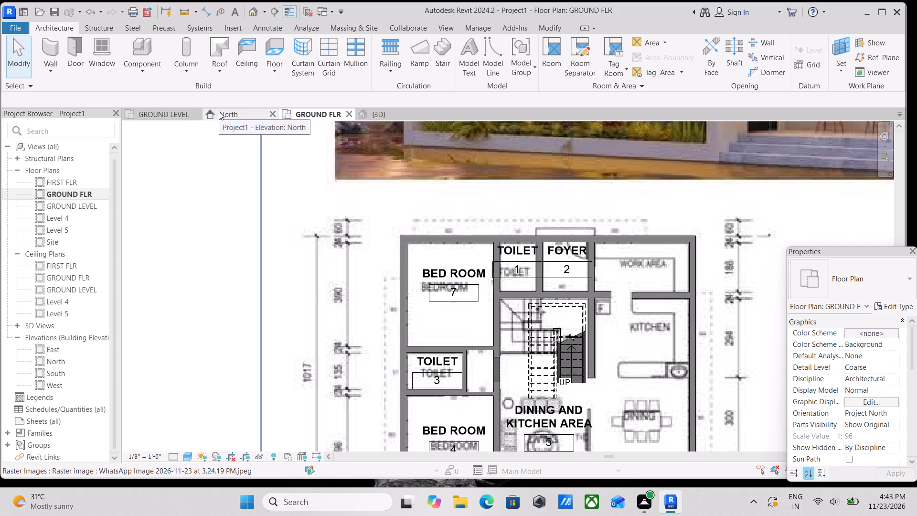
left_click(168, 113)
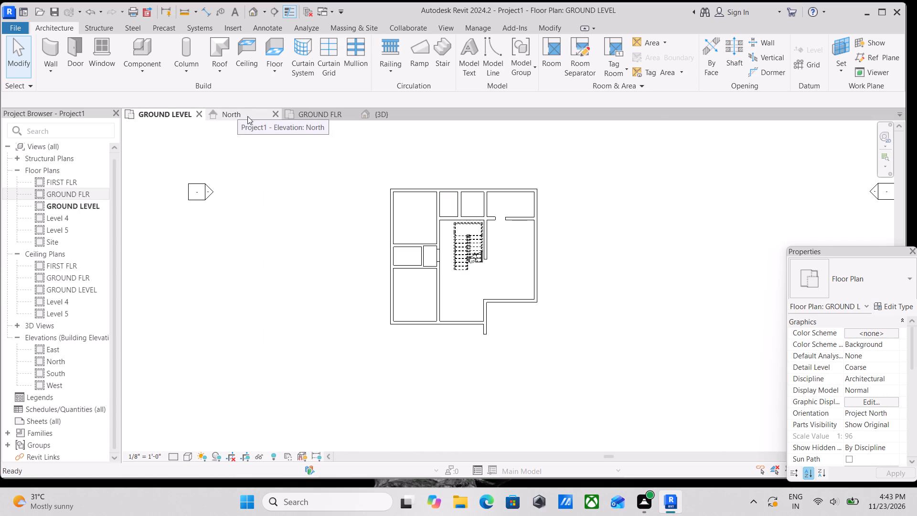
left_click(312, 116)
scroll(440, 274, "down", 1)
middle_click_drag(440, 274, 404, 206)
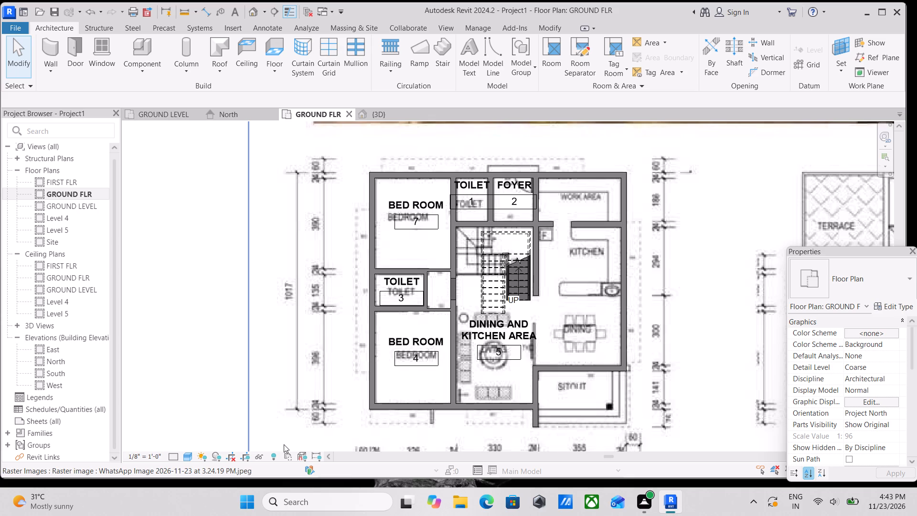
scroll(284, 444, "up", 1)
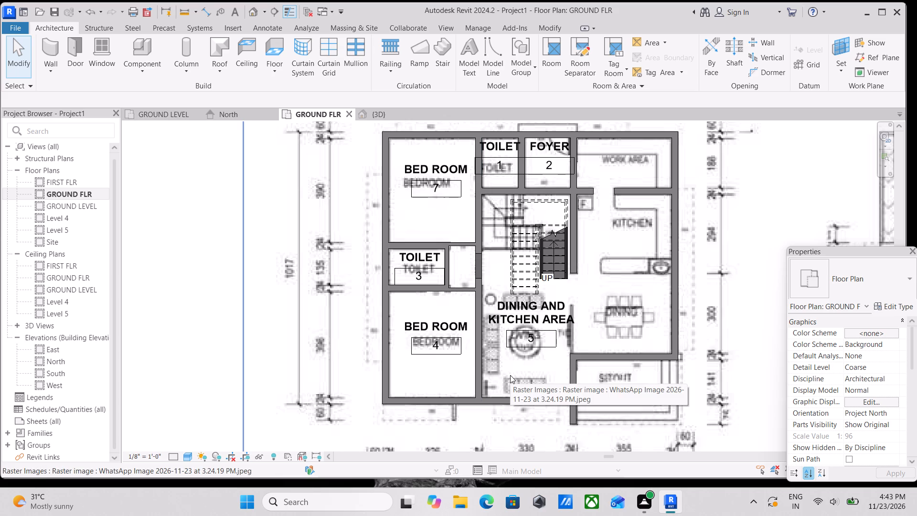
scroll(510, 375, "up", 3)
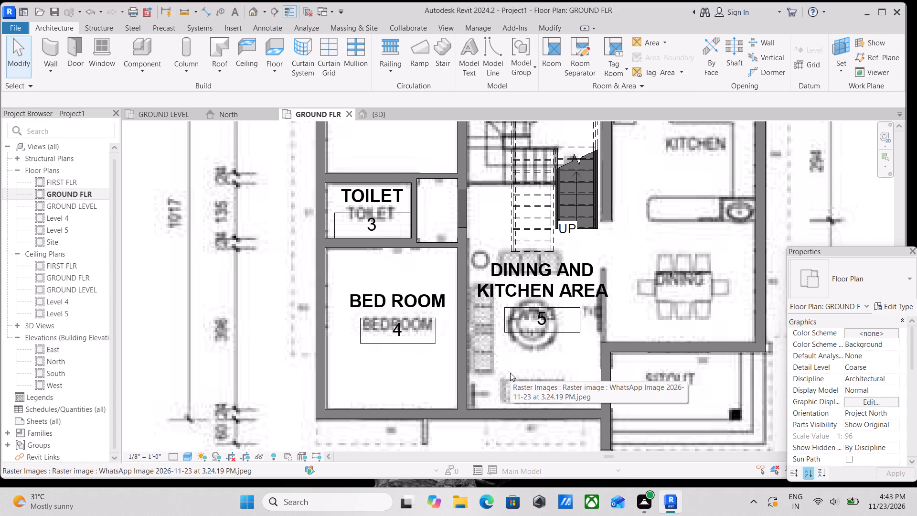
scroll(510, 373, "down", 4)
Set the visual style of the GROUND FLR plan to Wireframe.
left_click(186, 454)
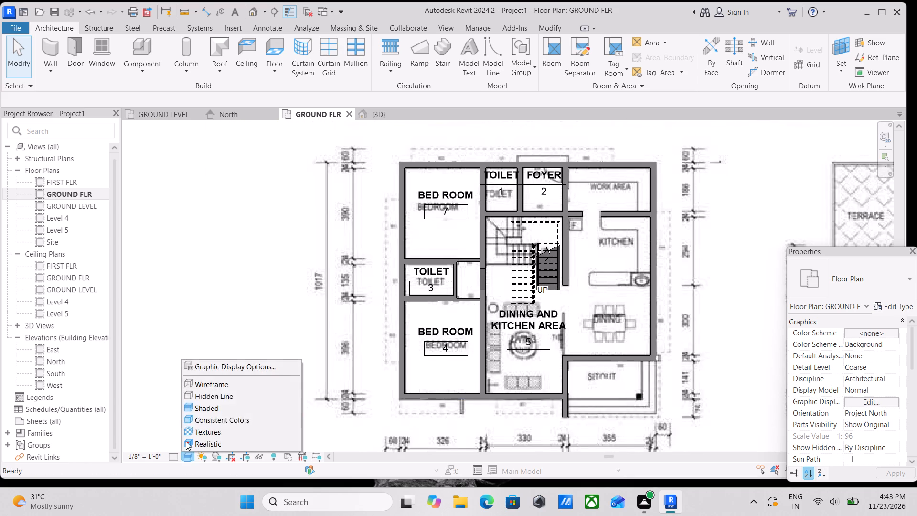
left_click(183, 386)
Start the Door command near the wall between the living area and sitout, and review the available Single-Flush sizes.
scroll(501, 384, "up", 5)
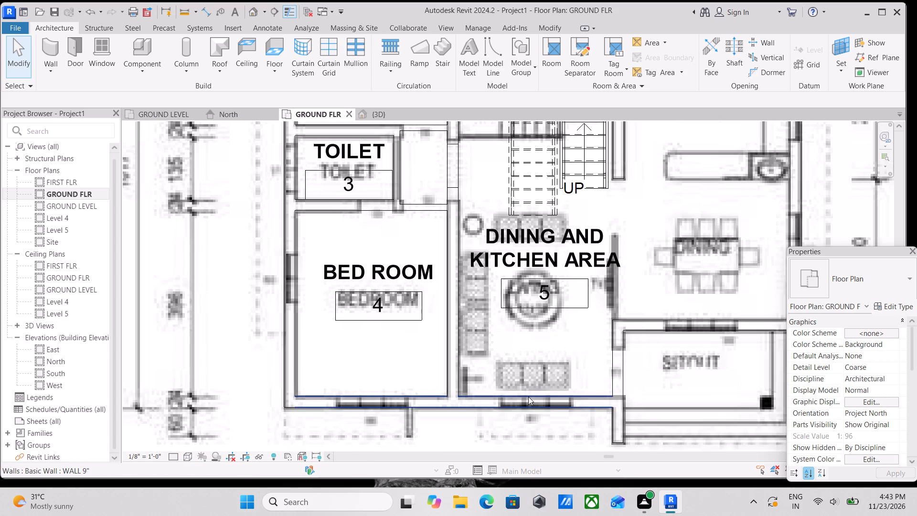
middle_click_drag(528, 397, 491, 397)
middle_click_drag(584, 355, 556, 385)
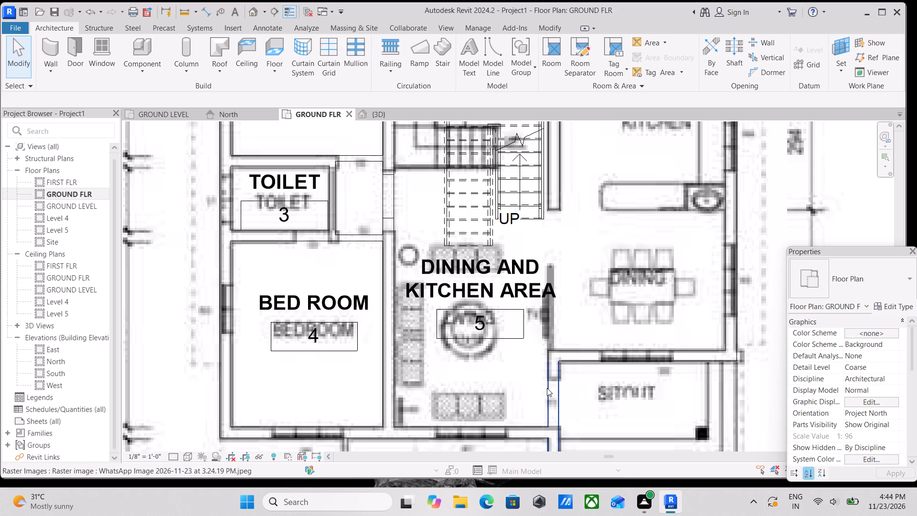
scroll(546, 388, "down", 2)
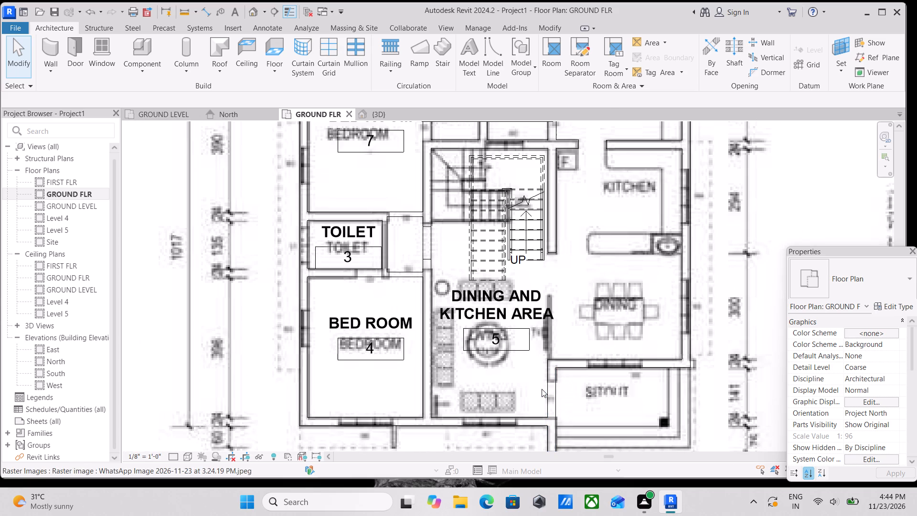
scroll(560, 370, "down", 2)
scroll(559, 402, "up", 3)
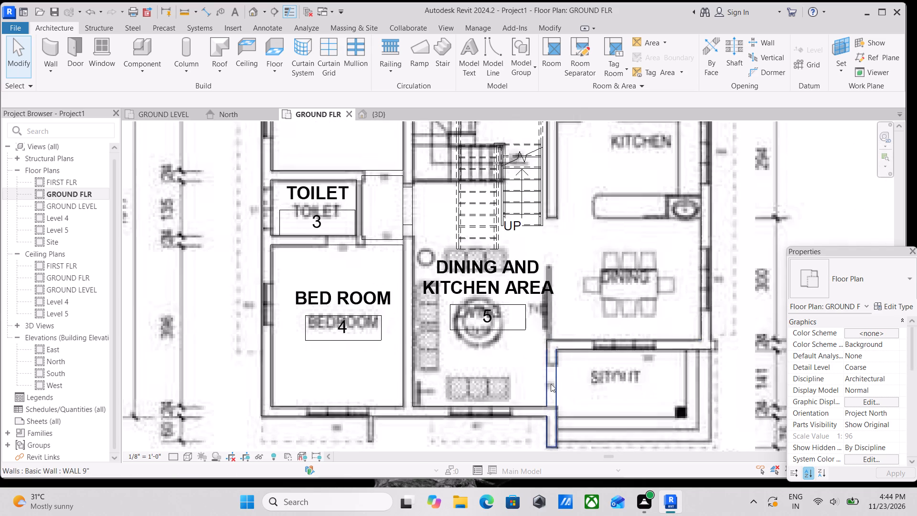
scroll(549, 373, "up", 3)
middle_click_drag(573, 360, 559, 371)
type("DR")
left_click(879, 281)
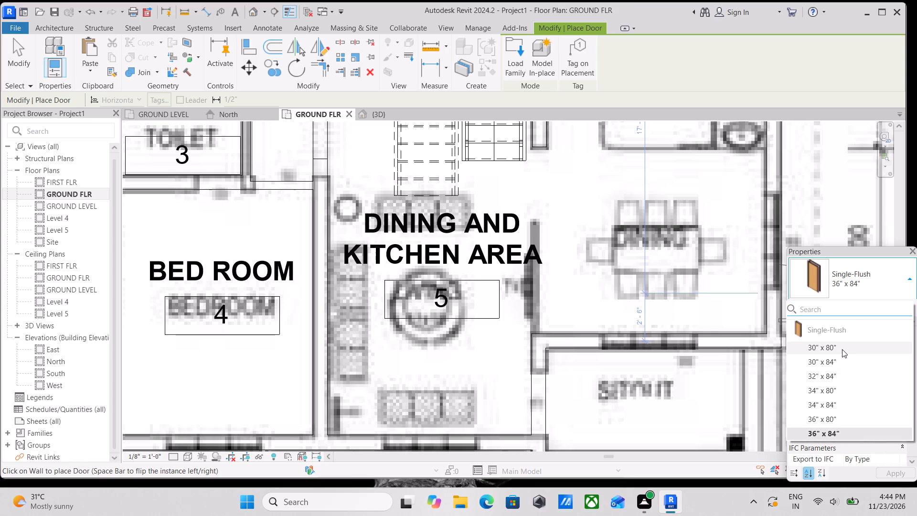
scroll(842, 349, "down", 2)
scroll(826, 376, "up", 3)
scroll(826, 376, "down", 4)
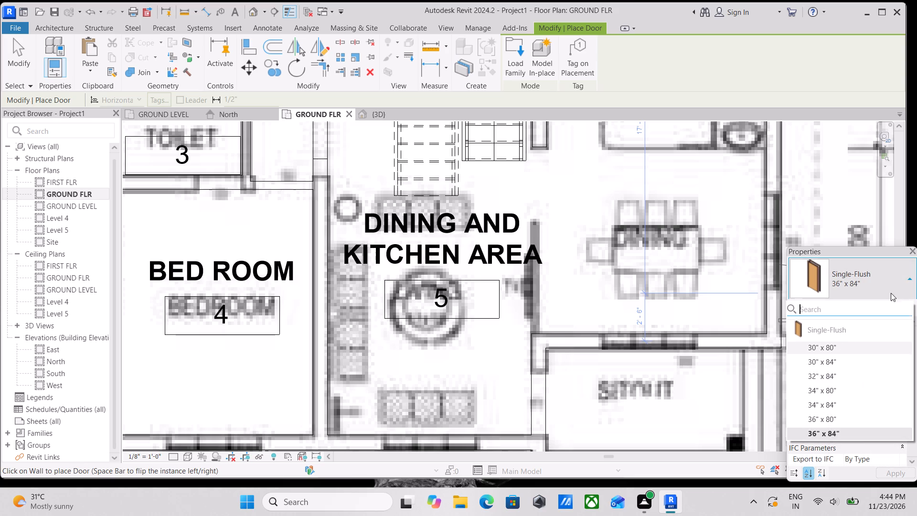
left_click(902, 284)
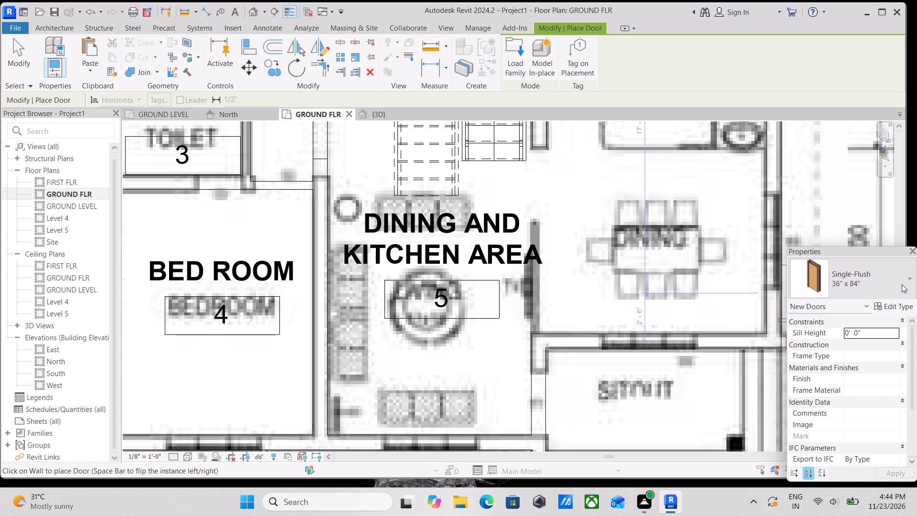
left_click(902, 284)
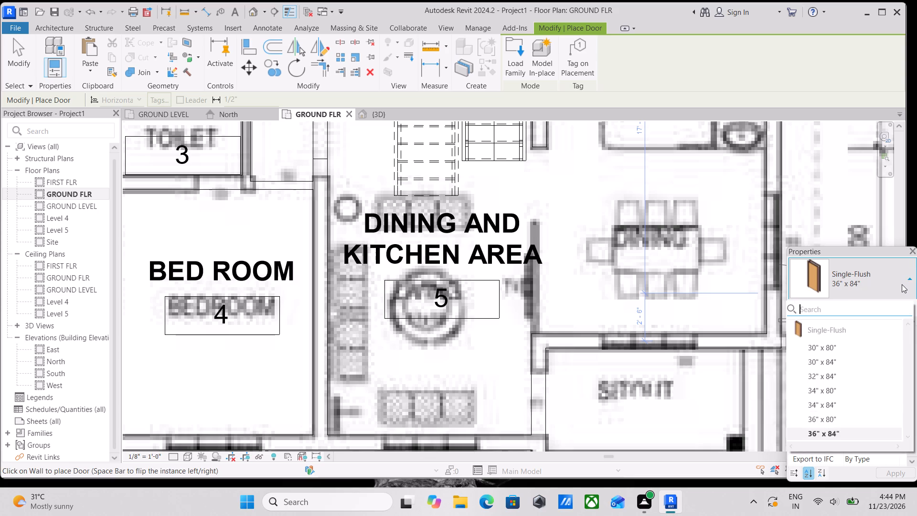
left_click(902, 284)
Open Load Family to bring another door family into the project.
left_click(235, 27)
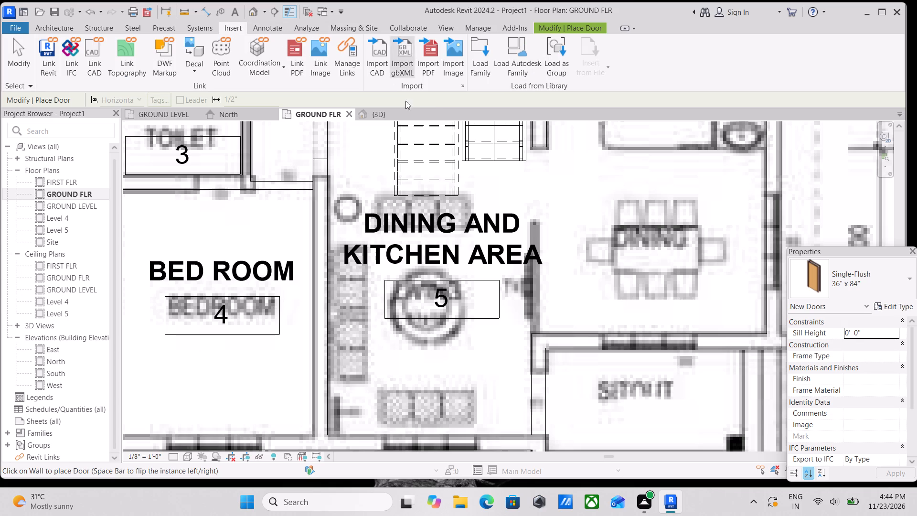
scroll(819, 293, "up", 1)
left_click(58, 24)
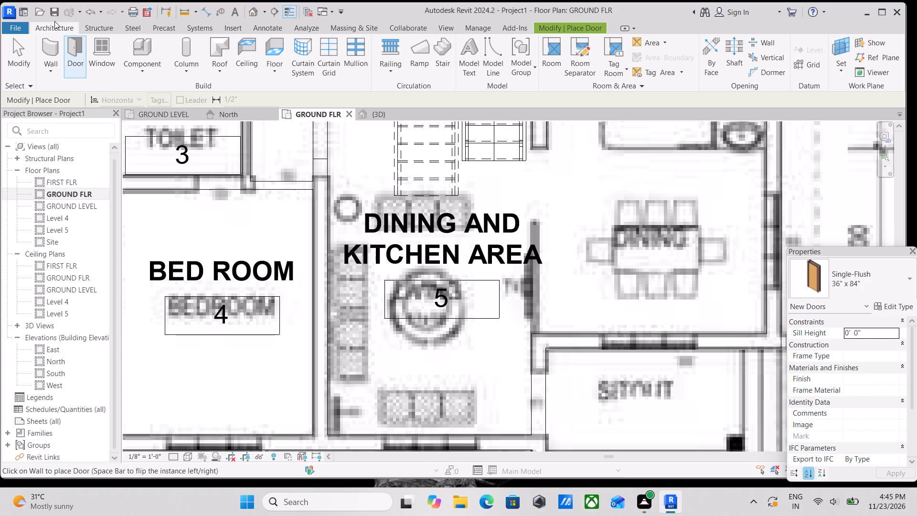
left_click(53, 25)
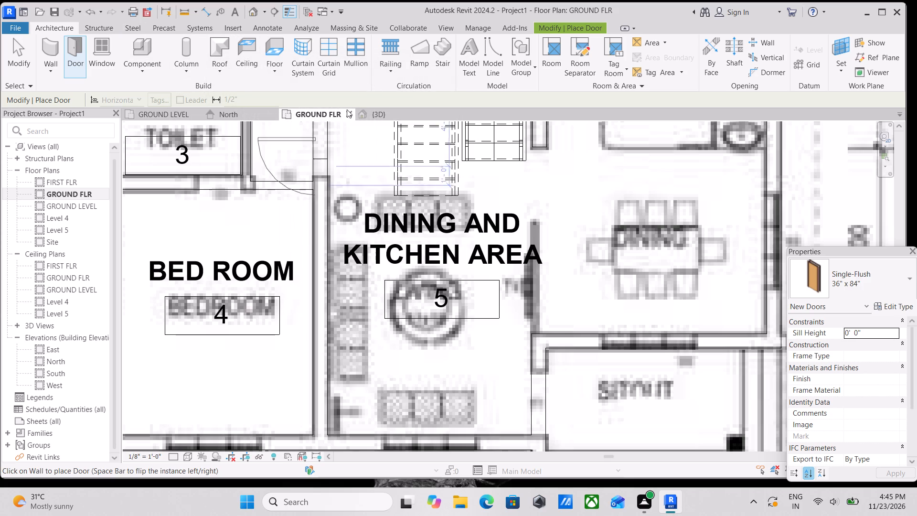
left_click(223, 27)
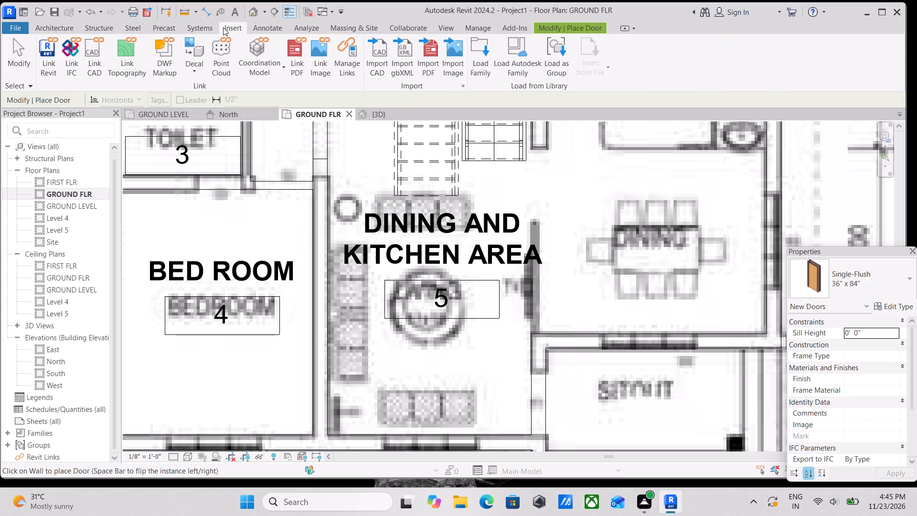
left_click(479, 51)
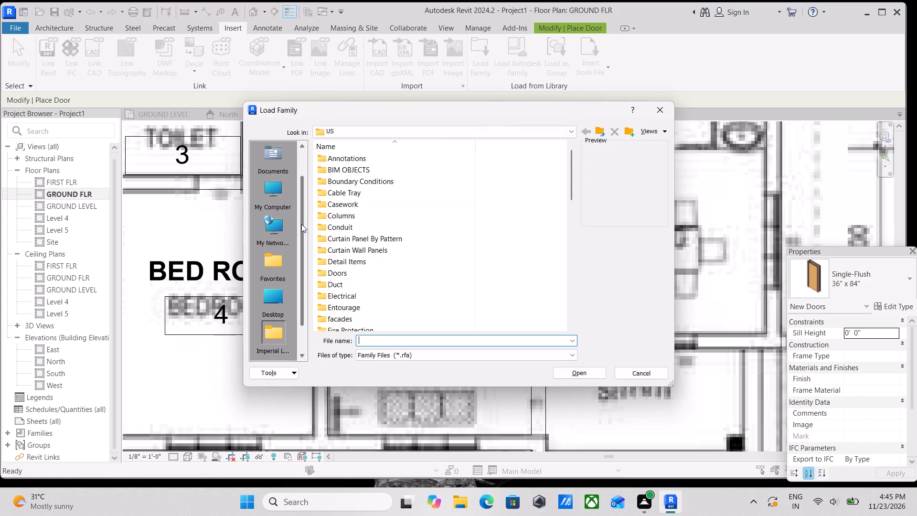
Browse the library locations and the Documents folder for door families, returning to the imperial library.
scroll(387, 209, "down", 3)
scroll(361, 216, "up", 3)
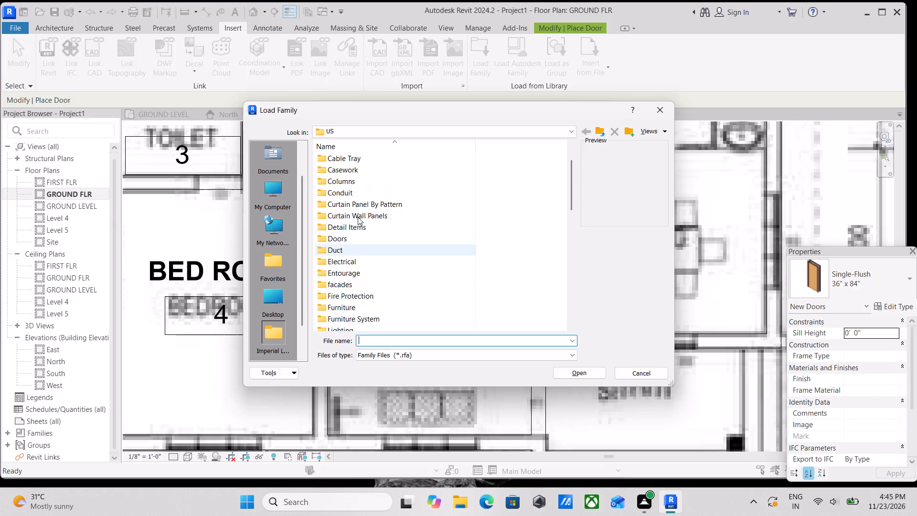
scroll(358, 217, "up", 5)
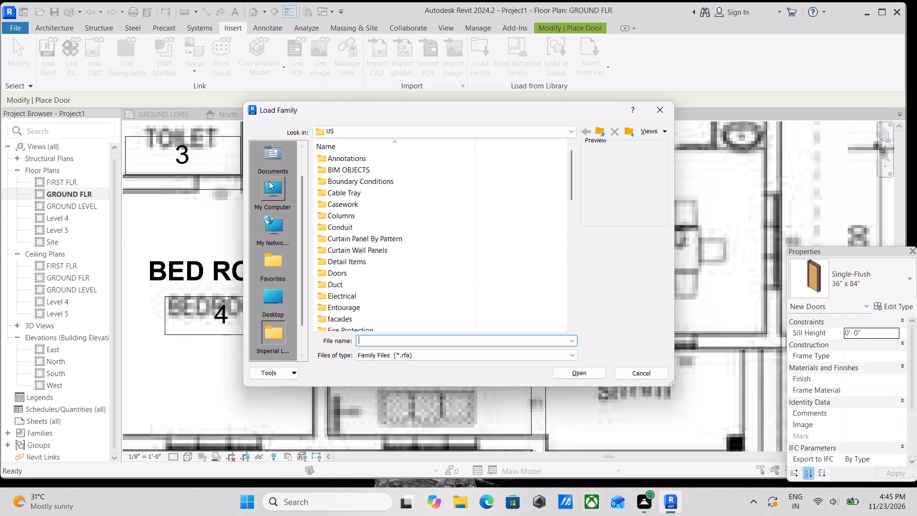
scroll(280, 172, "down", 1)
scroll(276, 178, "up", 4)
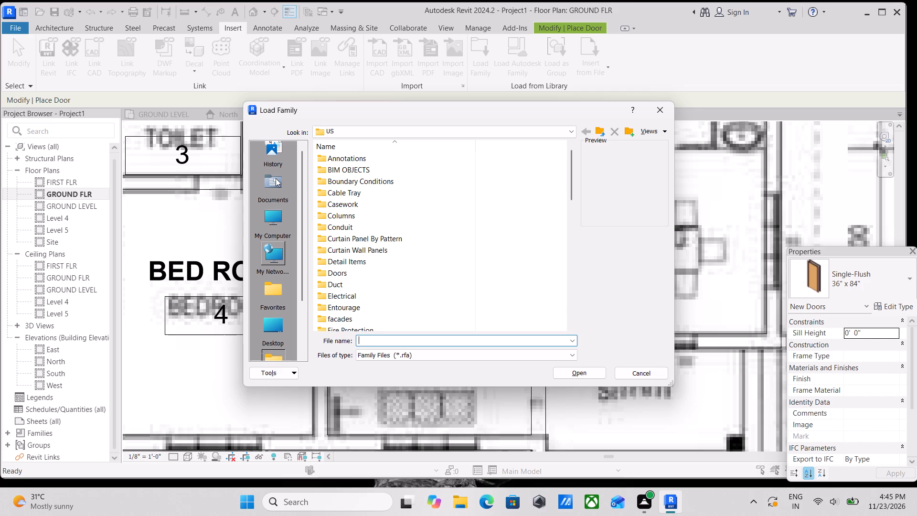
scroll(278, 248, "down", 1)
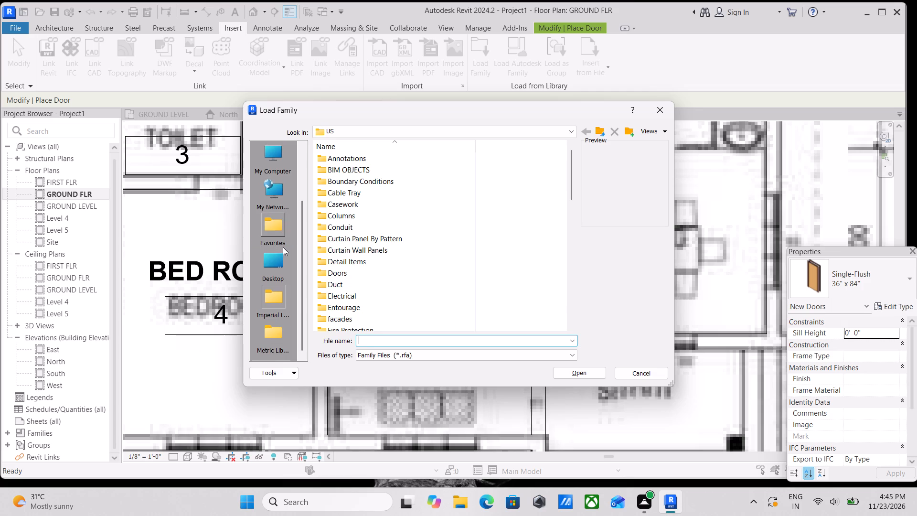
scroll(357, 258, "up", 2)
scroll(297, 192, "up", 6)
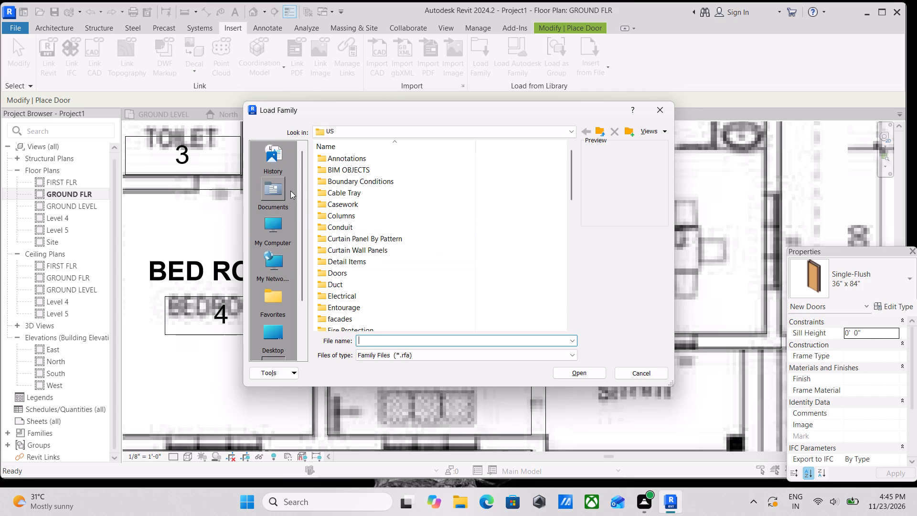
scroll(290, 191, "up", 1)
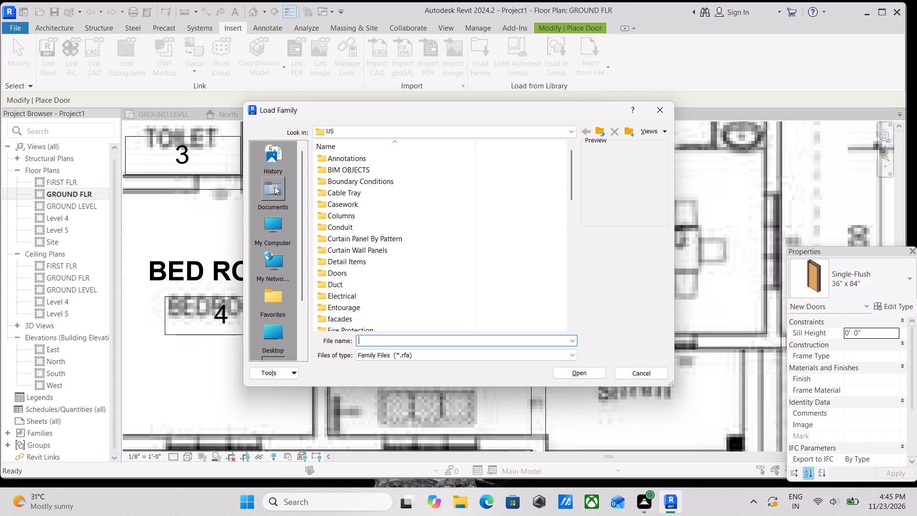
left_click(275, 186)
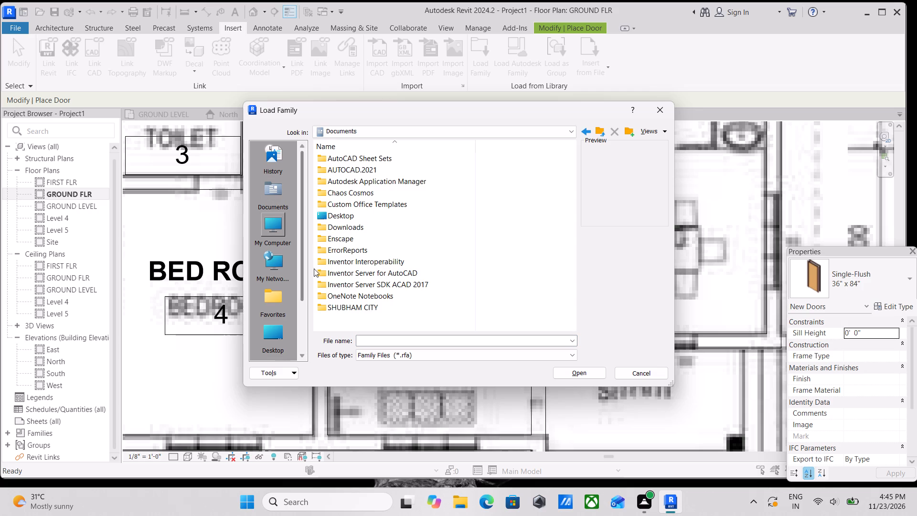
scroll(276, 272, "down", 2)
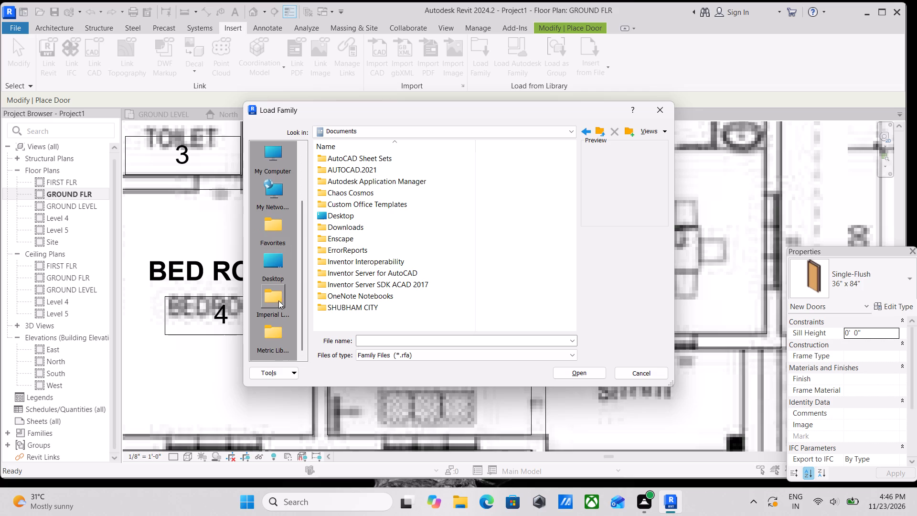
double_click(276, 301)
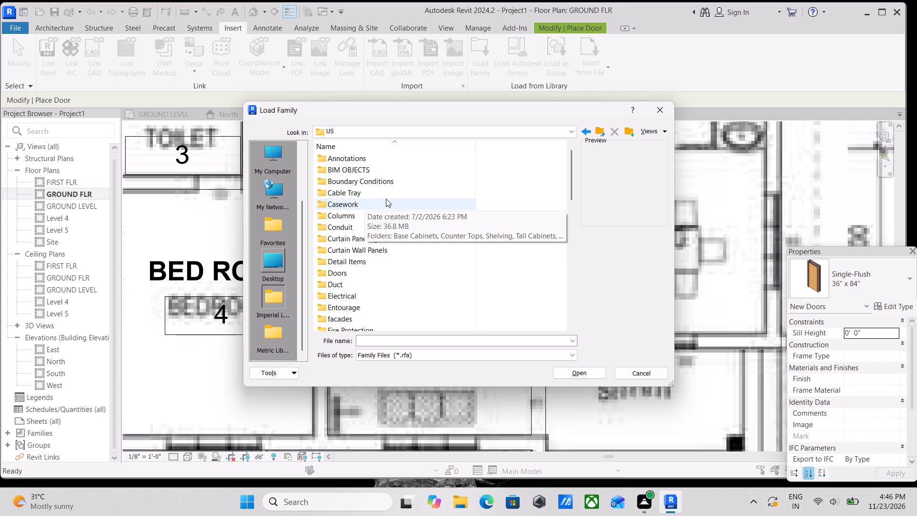
Open the Doors folder in the US imperial family library.
scroll(386, 199, "down", 3)
scroll(373, 265, "down", 13)
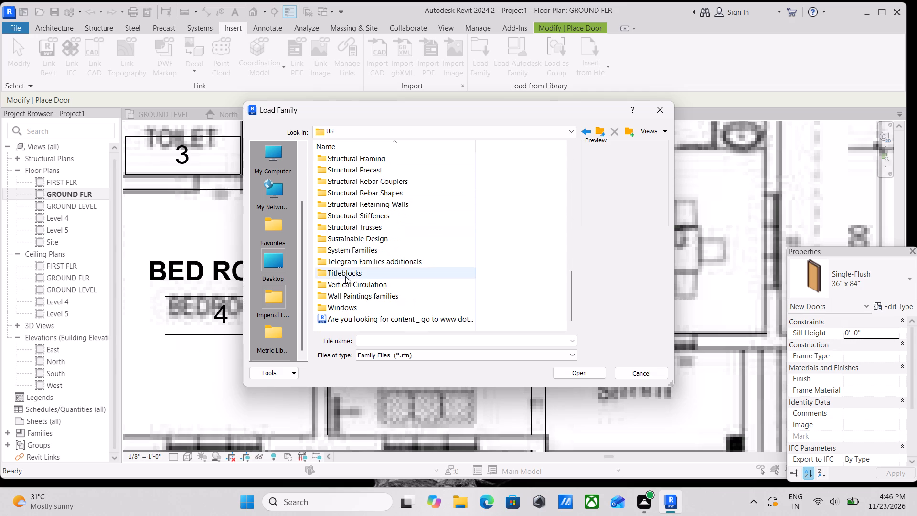
scroll(336, 280, "up", 6)
scroll(326, 201, "up", 5)
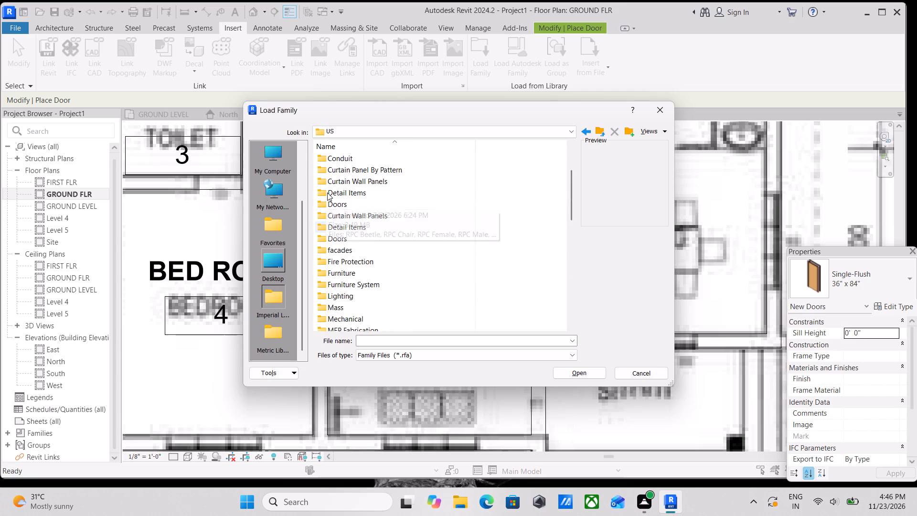
double_click(329, 238)
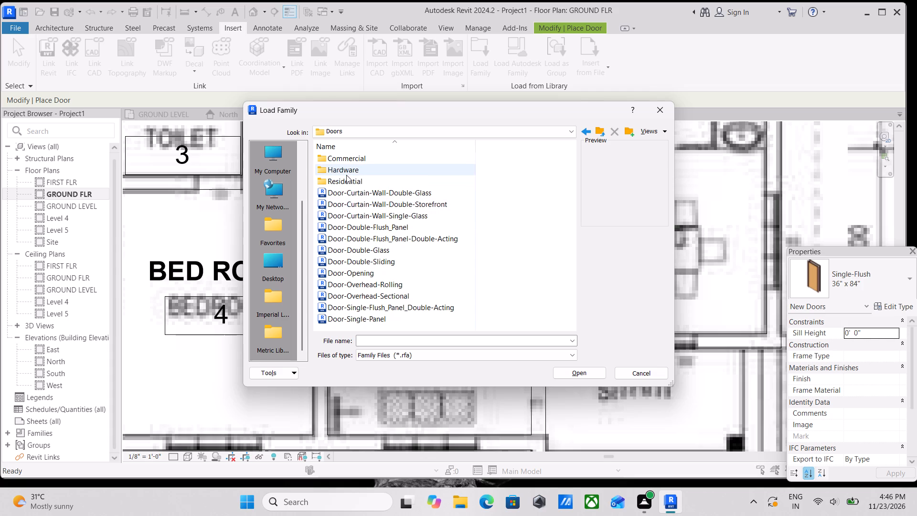
Preview the curtain-wall double doors, then the exterior, garage and pocket door families in the Residential folder.
left_click(366, 192)
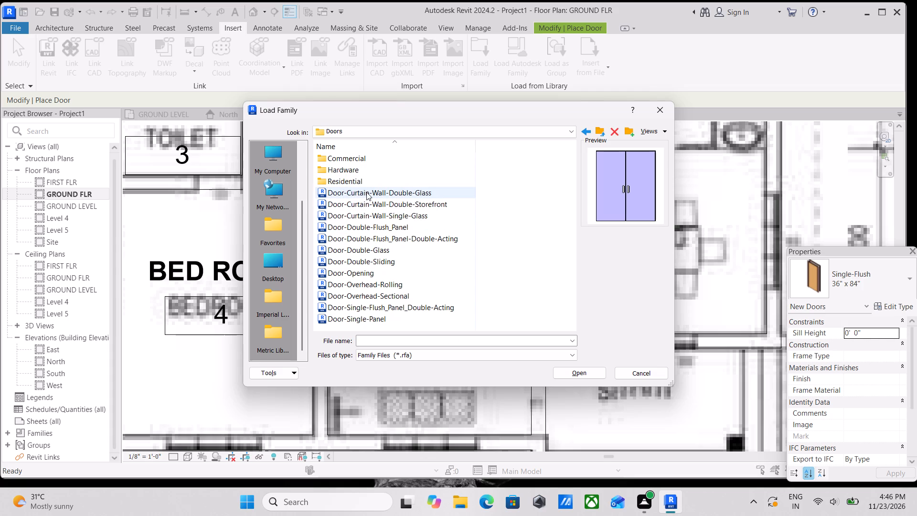
left_click(366, 208)
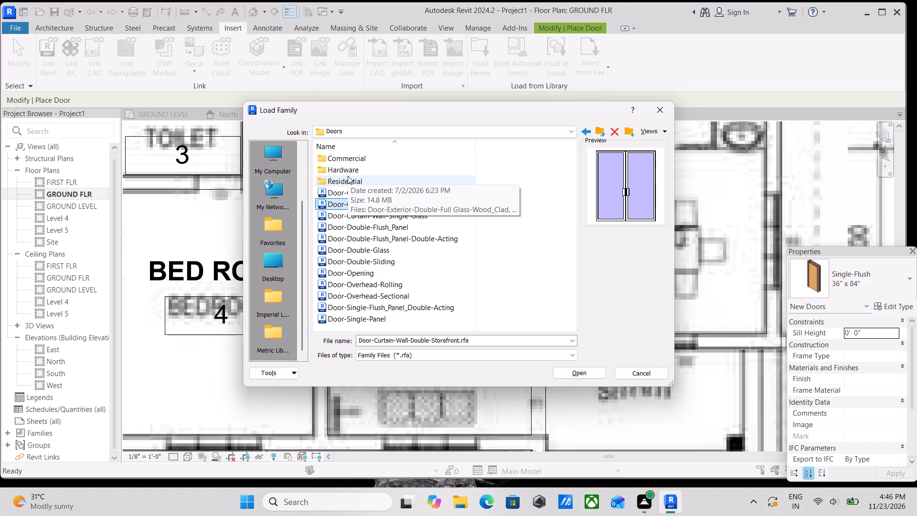
scroll(348, 176, "up", 2)
scroll(348, 176, "down", 2)
double_click(338, 179)
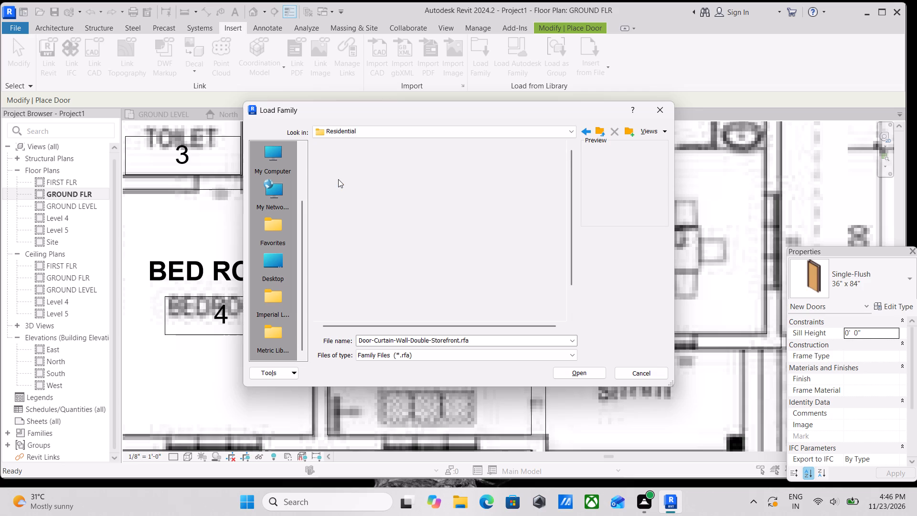
left_click(381, 247)
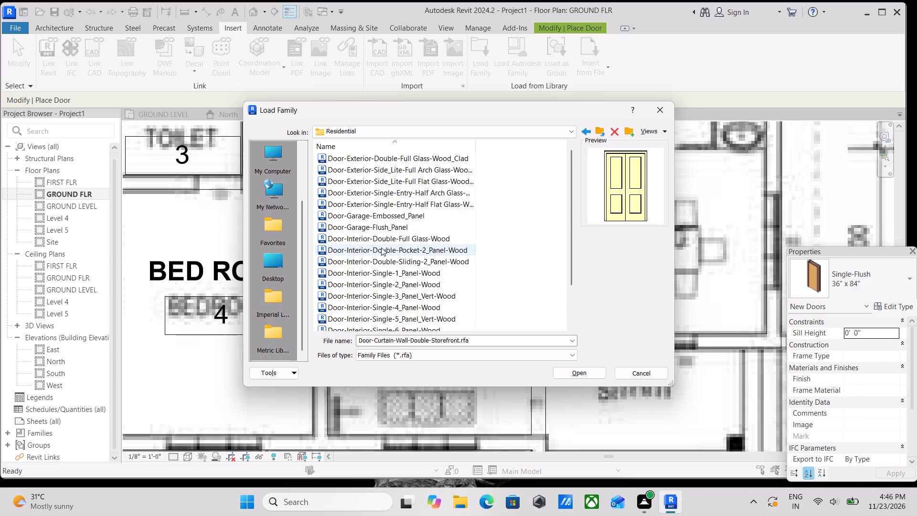
left_click(392, 210)
left_click(410, 178)
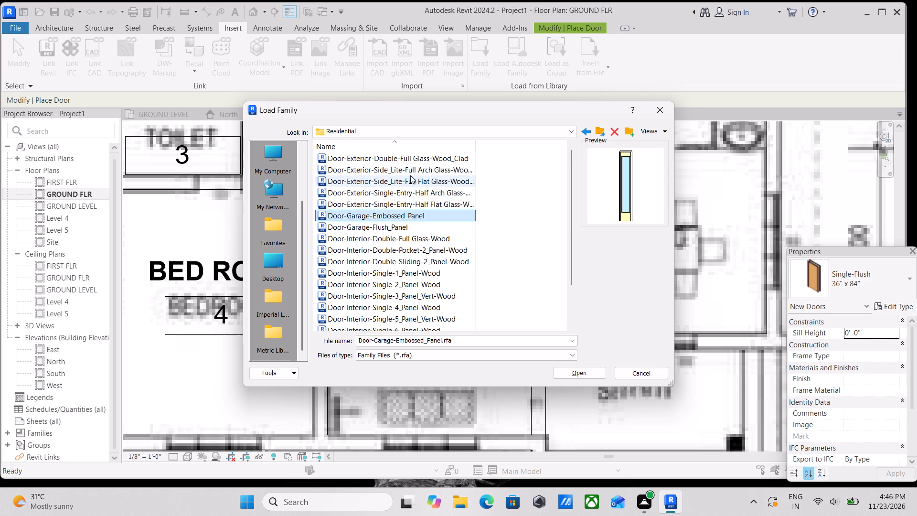
left_click(410, 162)
left_click(405, 171)
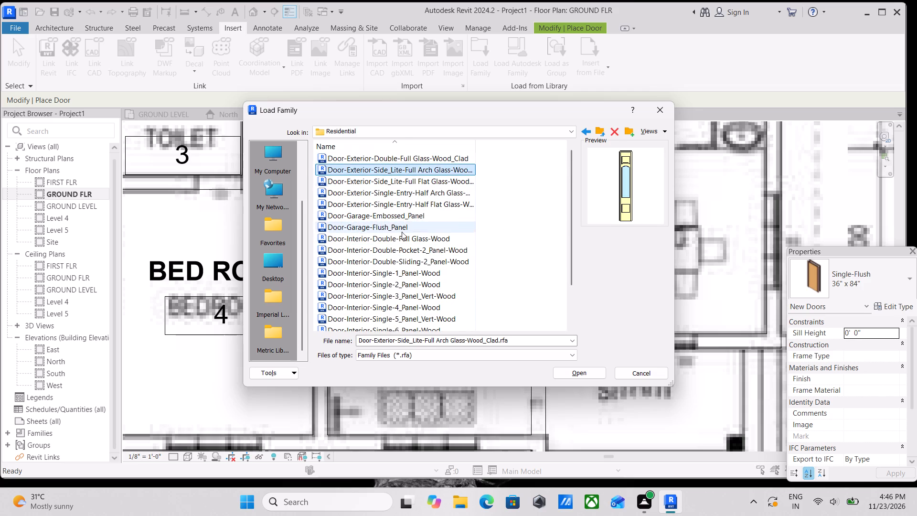
Compare the previews of the interior single wood panel doors, from one to six panels, in the Residential folder.
scroll(401, 245, "down", 3)
left_click(391, 271)
left_click(391, 274)
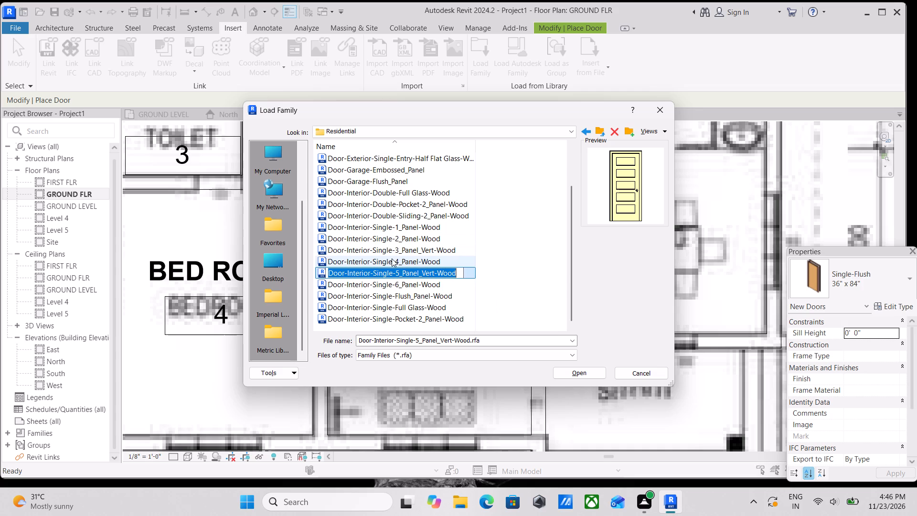
left_click(392, 258)
left_click(399, 244)
left_click(396, 229)
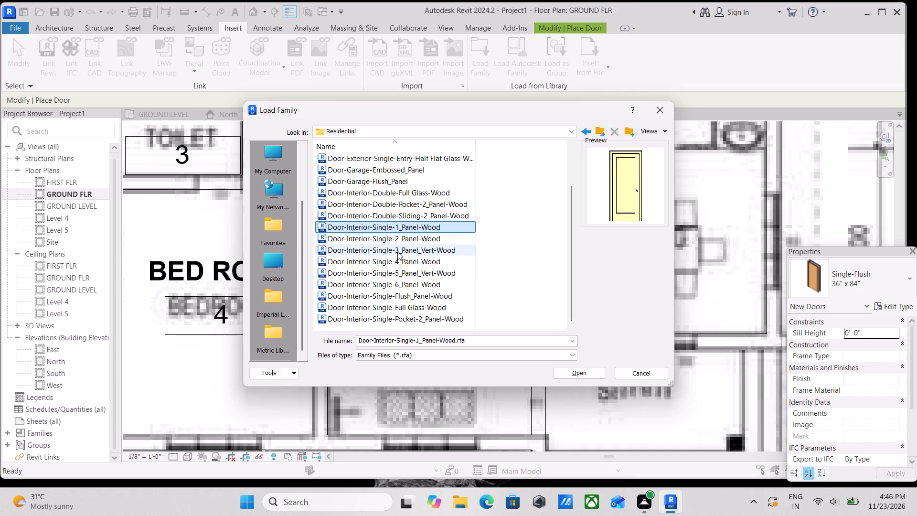
left_click(397, 252)
left_click(395, 236)
left_click(405, 266)
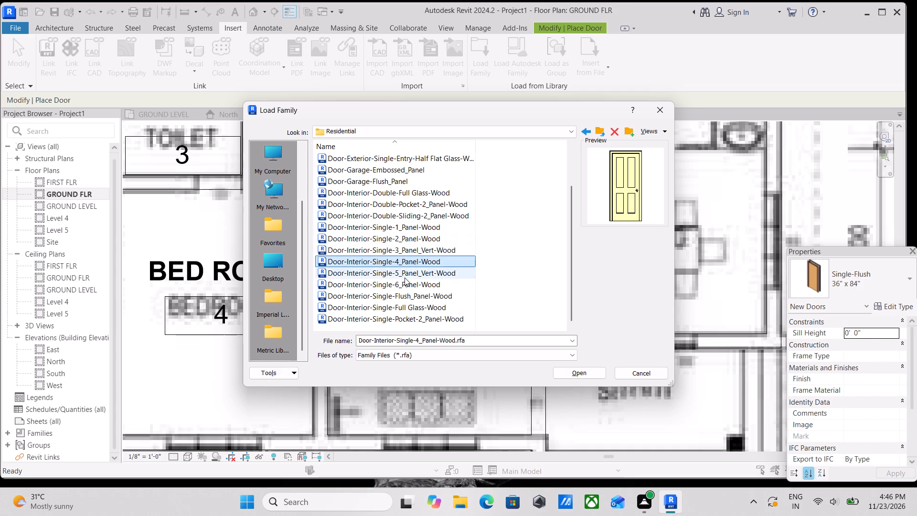
left_click(405, 279)
Load the Door-Interior-Single-5_Panel_Vert-Wood family with the 36" x 96" type, 3' 0" wide and 8' 0" high.
left_click(404, 268)
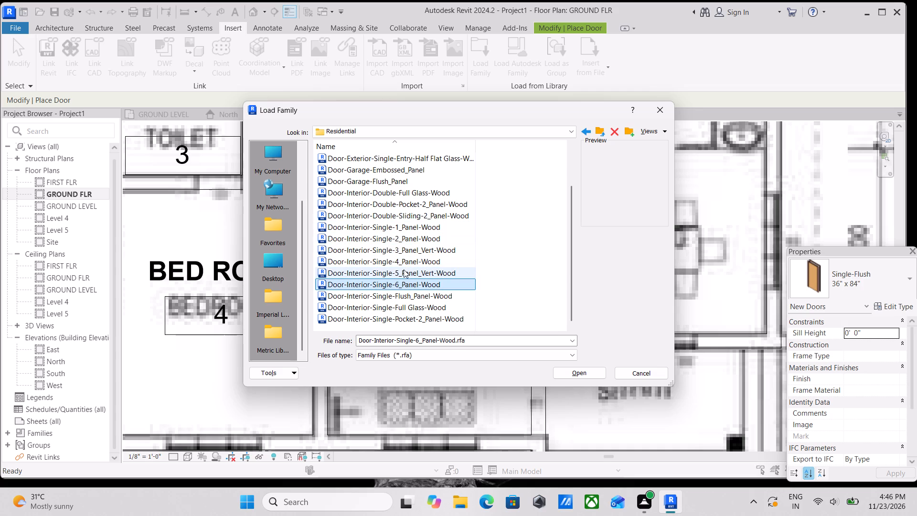
left_click(581, 373)
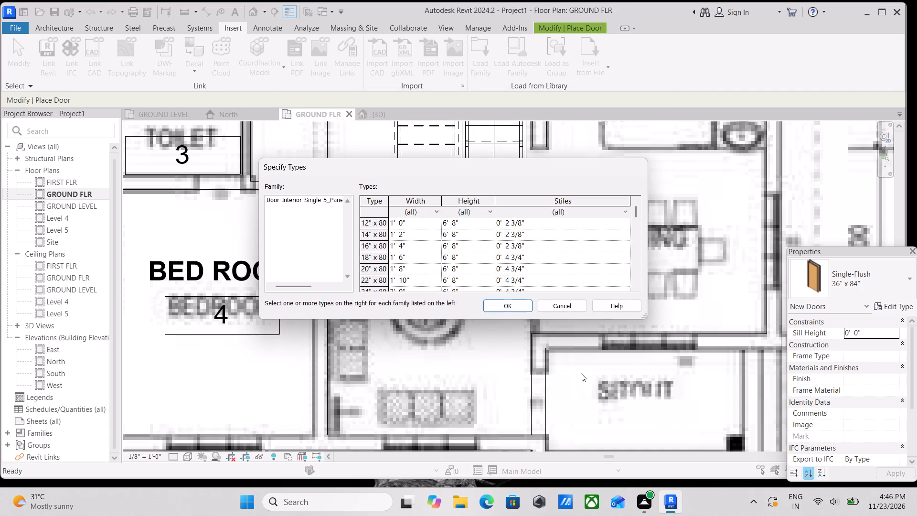
scroll(441, 271, "down", 13)
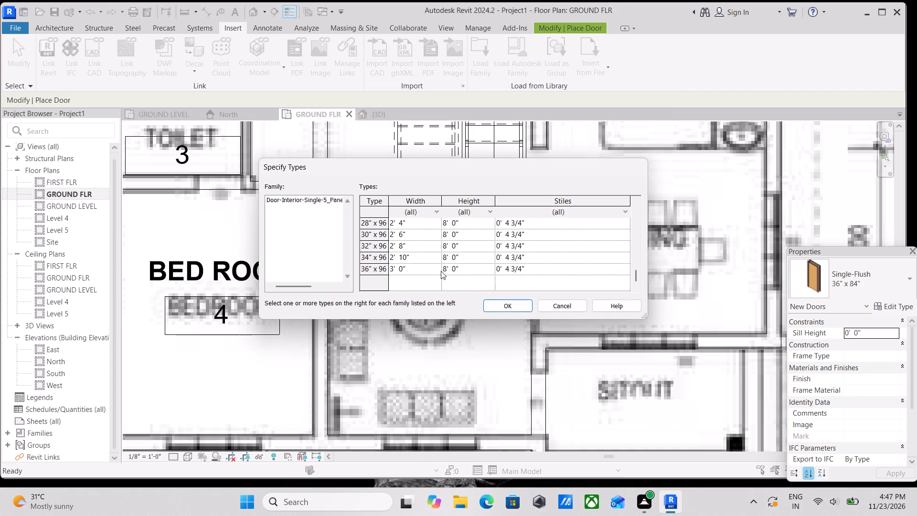
scroll(405, 270, "up", 1)
scroll(405, 270, "down", 1)
left_click(427, 270)
left_click(501, 301)
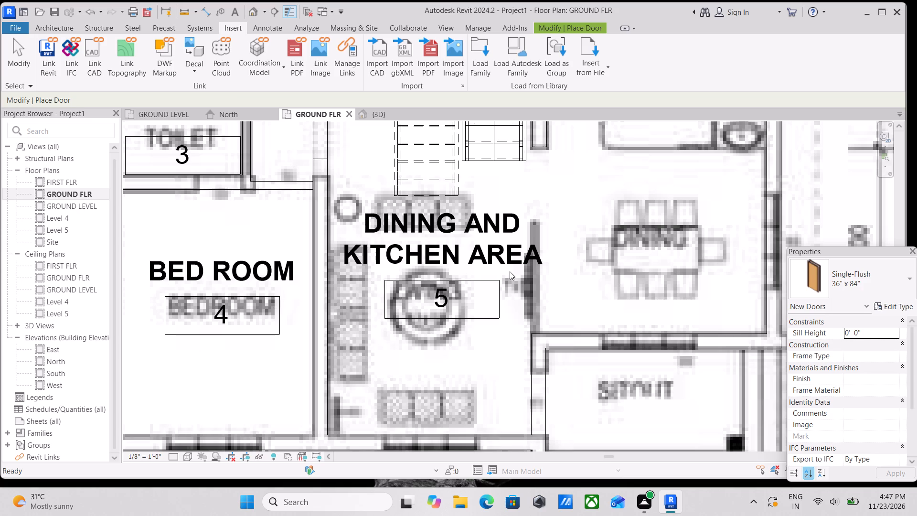
Place the 36" x 96" five-panel door in the wall between the living area and the sitout, swinging into the living area.
scroll(534, 280, "down", 1)
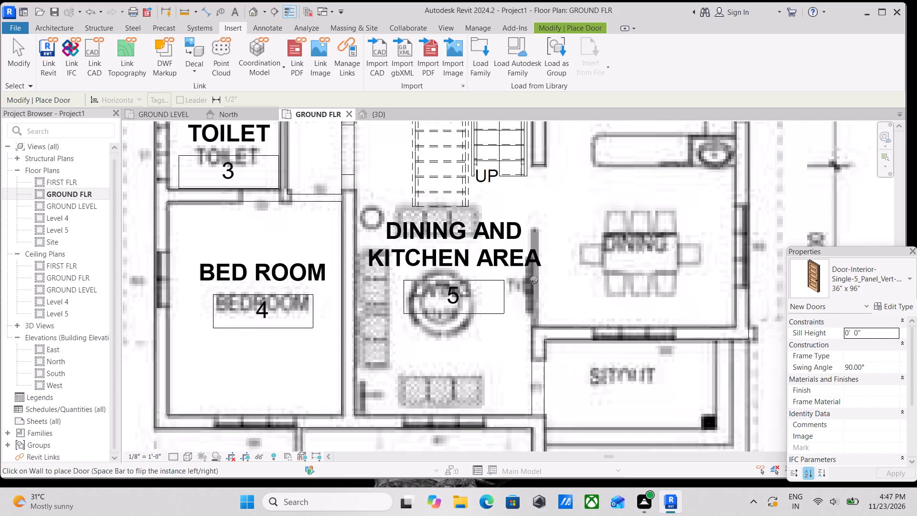
scroll(534, 280, "down", 1)
middle_click_drag(534, 280, 499, 193)
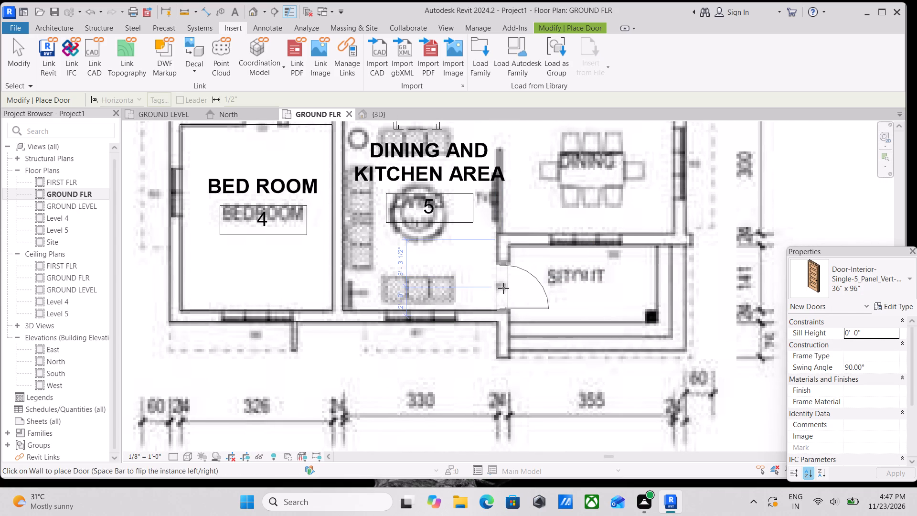
scroll(503, 288, "up", 2)
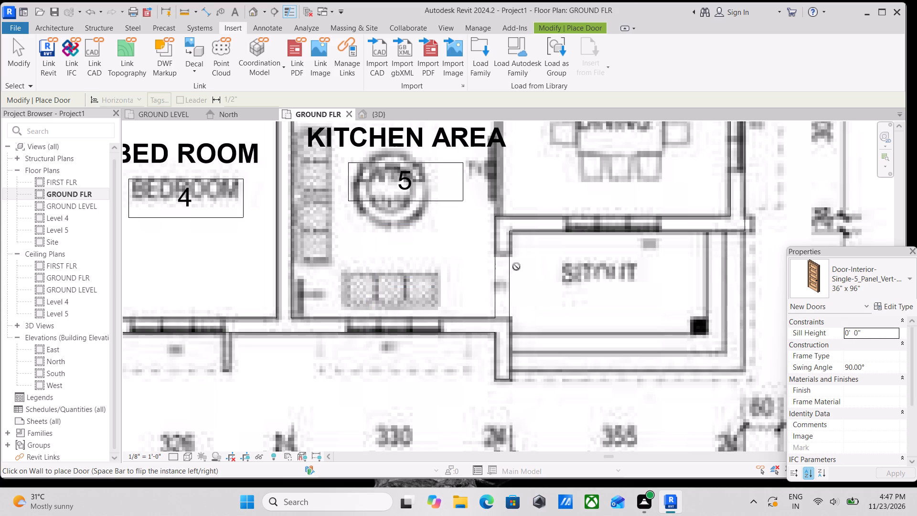
scroll(504, 289, "up", 3)
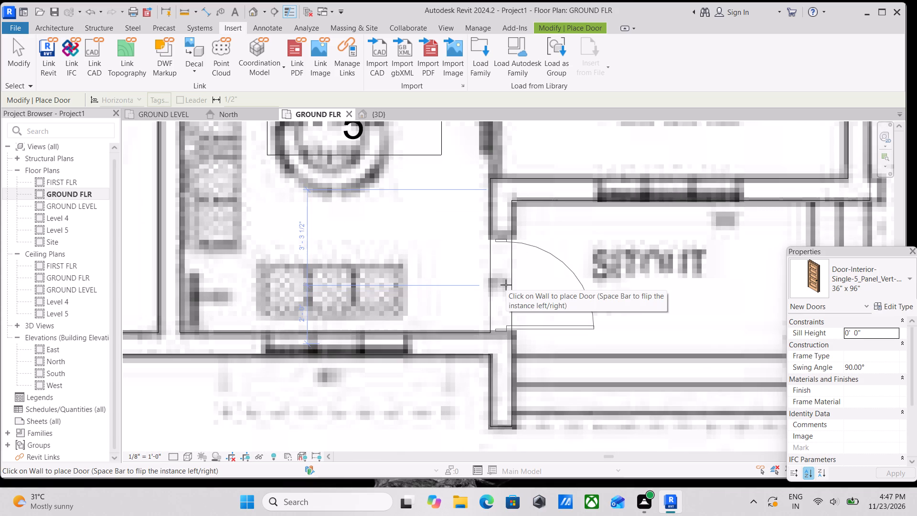
left_click(489, 282)
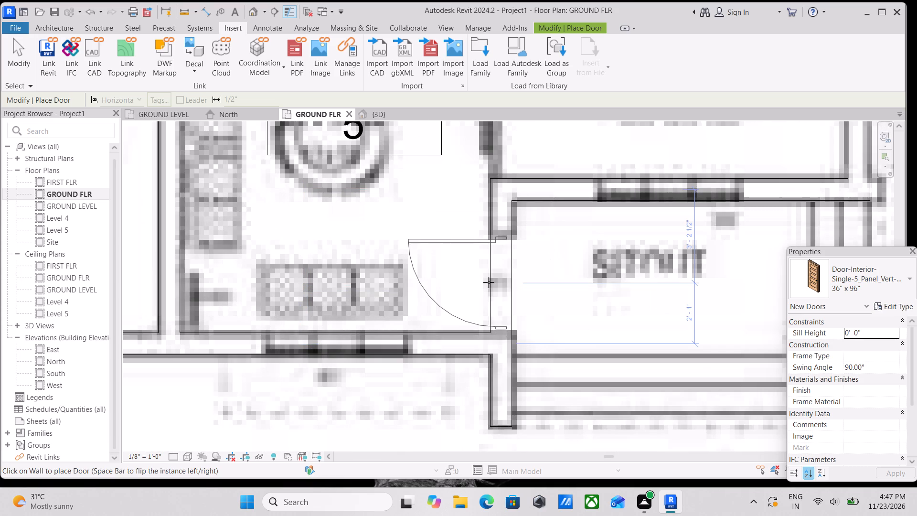
Place a 36" x 96" five-panel door in the wall between the passage beside toilet 3 and bedroom 4, swinging into the bedroom.
scroll(489, 282, "down", 2)
middle_click_drag(489, 282, 516, 333)
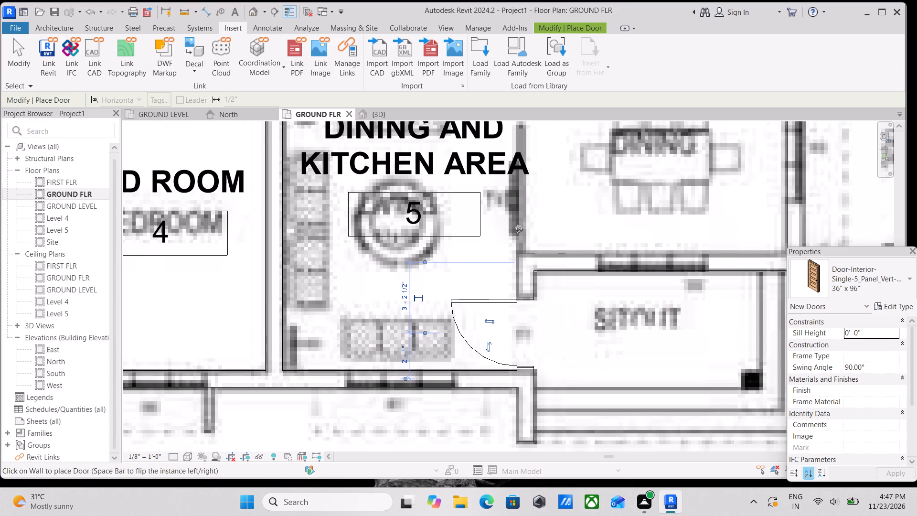
middle_click_drag(519, 230, 512, 322)
scroll(518, 226, "down", 2)
middle_click_drag(518, 226, 518, 276)
scroll(518, 276, "up", 1)
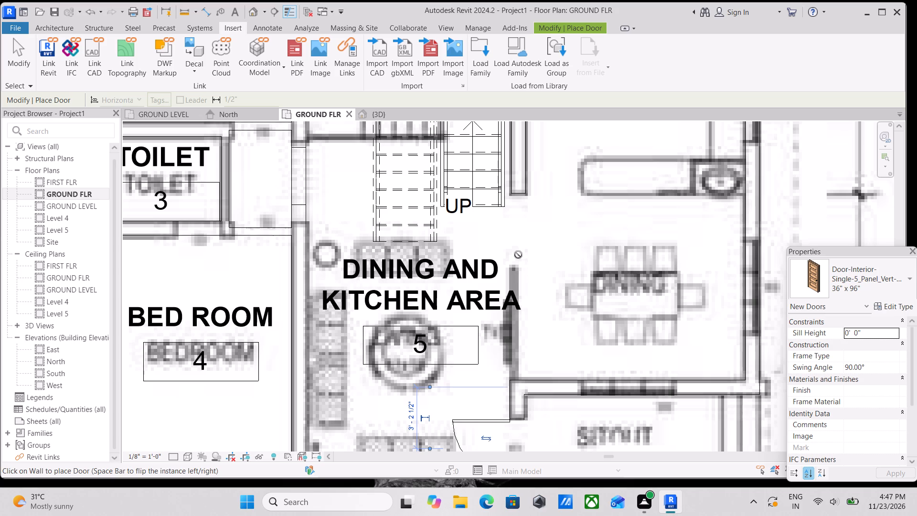
scroll(483, 334, "down", 2)
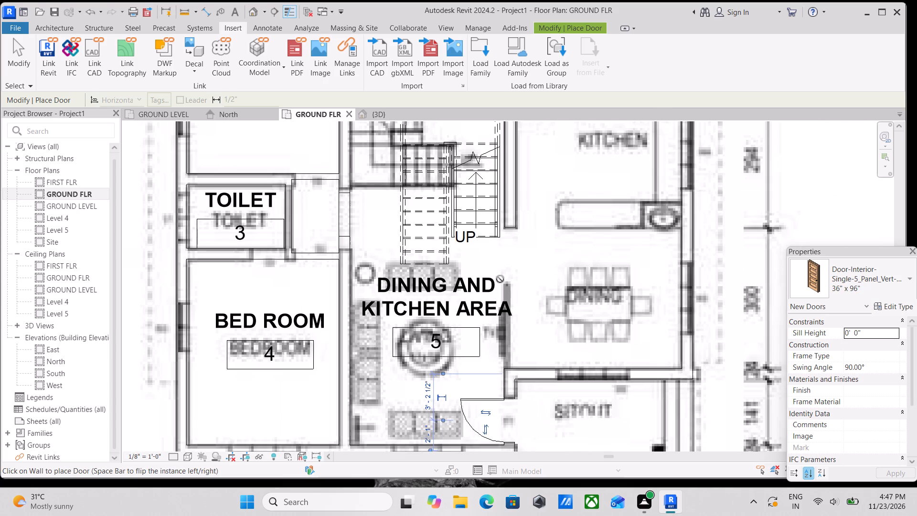
middle_click_drag(492, 321, 456, 386)
middle_click_drag(456, 386, 466, 420)
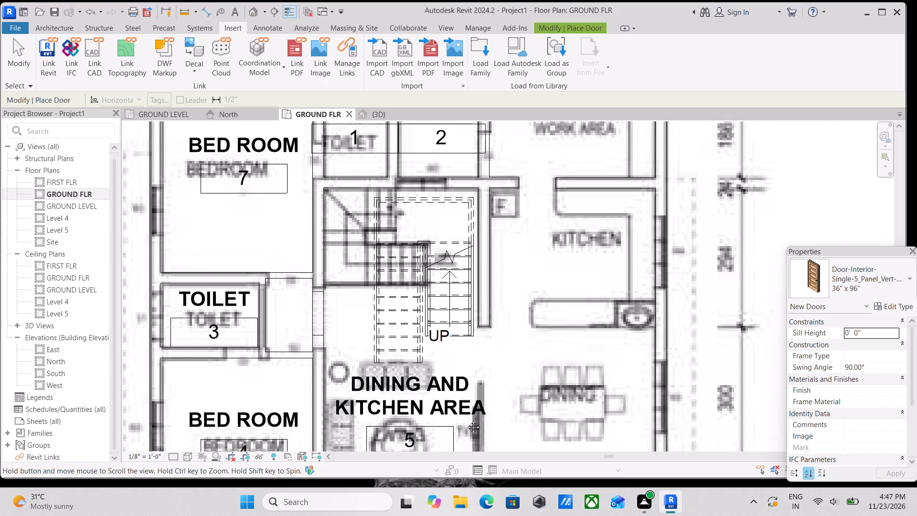
middle_click_drag(466, 420, 480, 320)
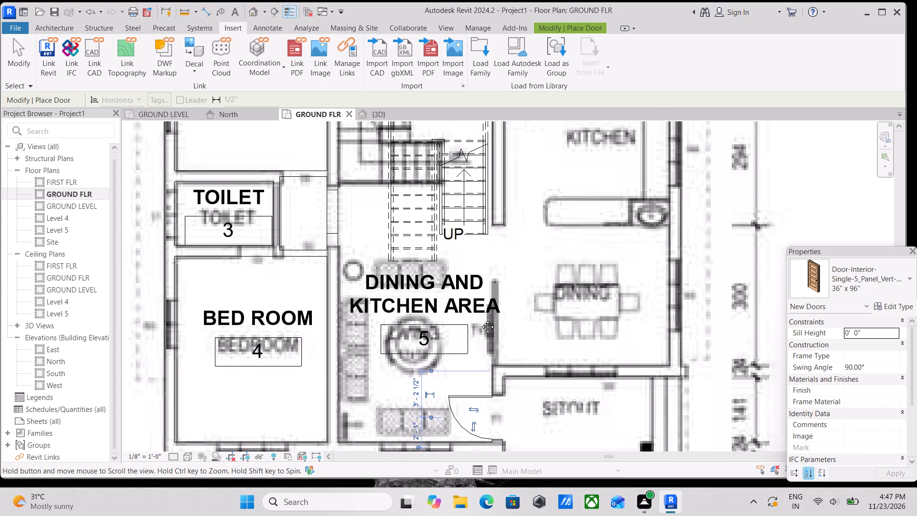
middle_click_drag(480, 320, 472, 369)
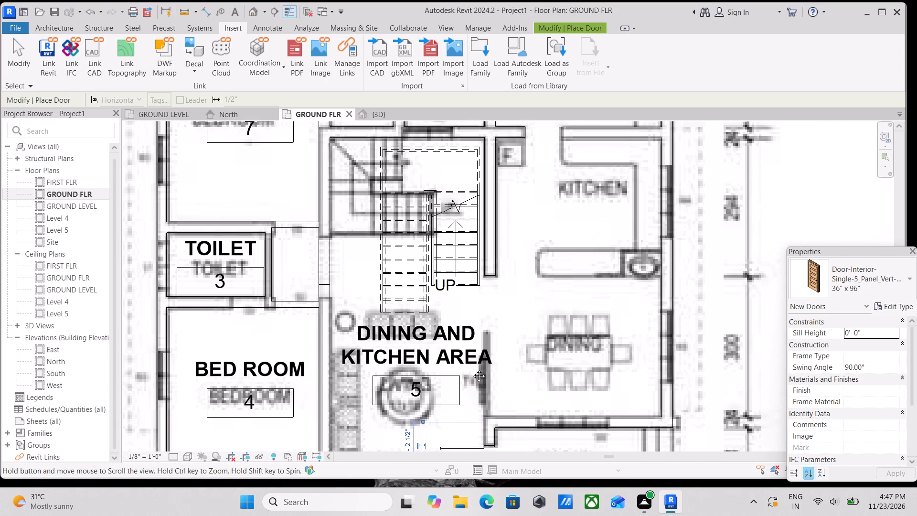
middle_click_drag(472, 369, 494, 327)
middle_click_drag(331, 269, 401, 322)
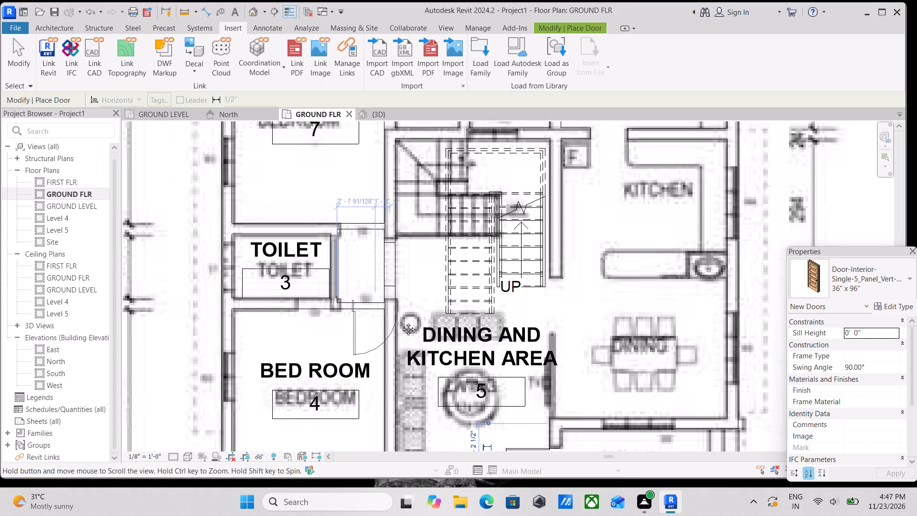
middle_click_drag(401, 322, 405, 323)
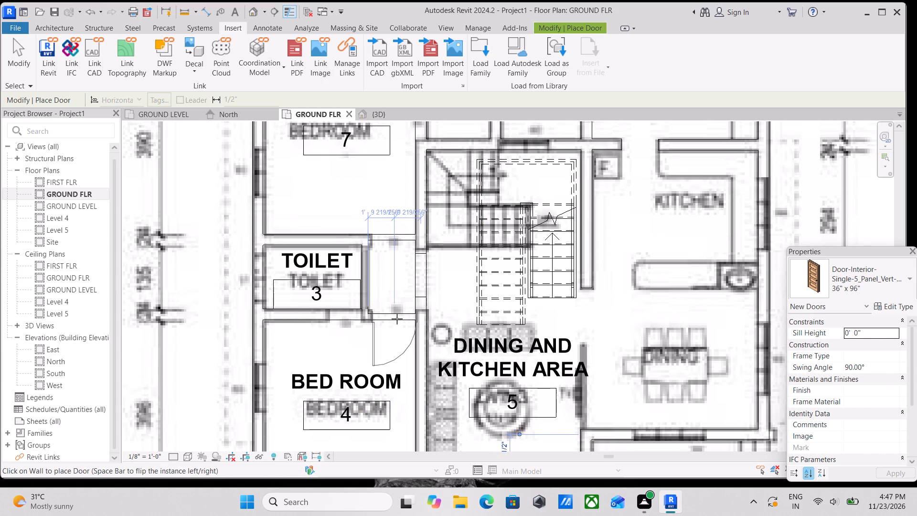
scroll(393, 319, "up", 3)
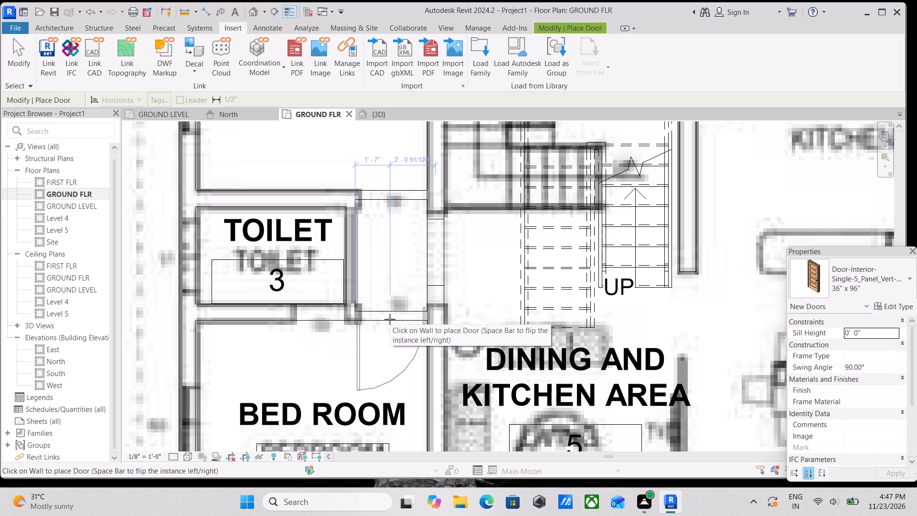
left_click(390, 319)
Place a 36" x 96" five-panel door in the wall between the passage beside toilet 3 and bedroom 7, swinging into the bedroom.
scroll(390, 319, "down", 1)
middle_click_drag(390, 319, 390, 393)
scroll(390, 319, "down", 1)
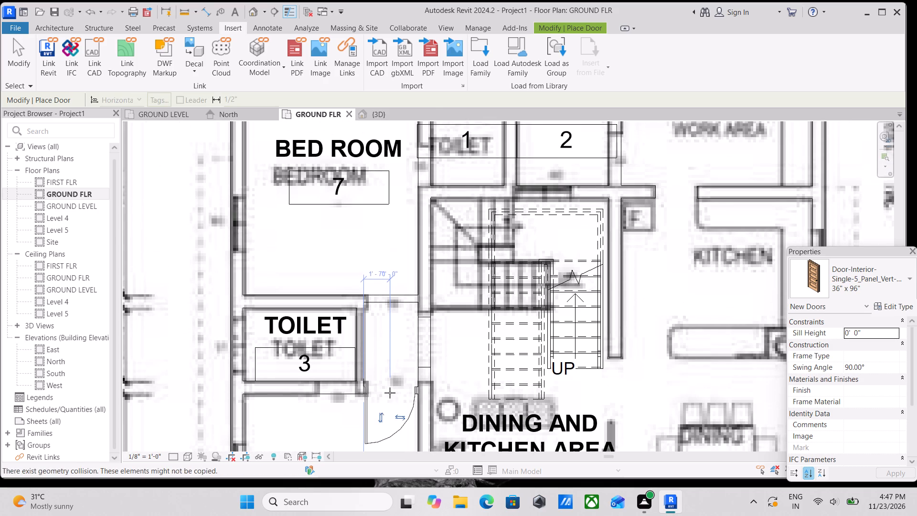
scroll(392, 291, "up", 2)
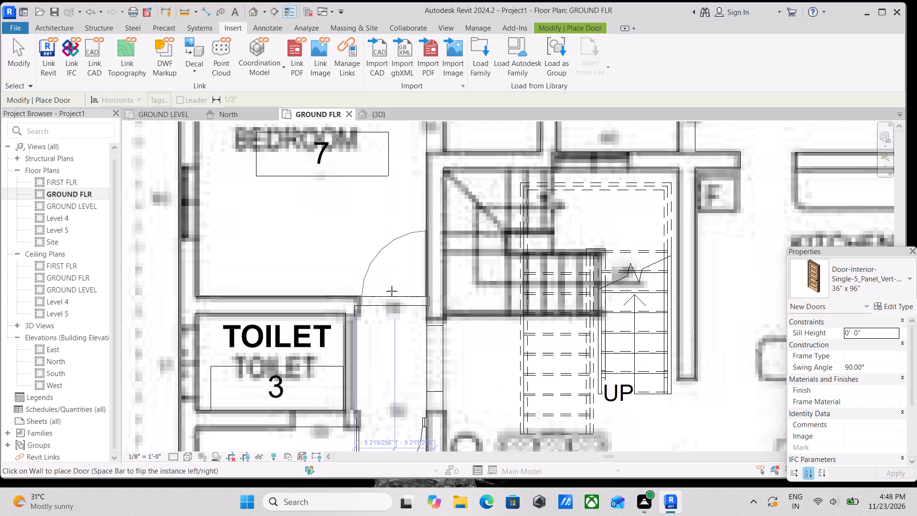
scroll(392, 291, "up", 1)
left_click(388, 293)
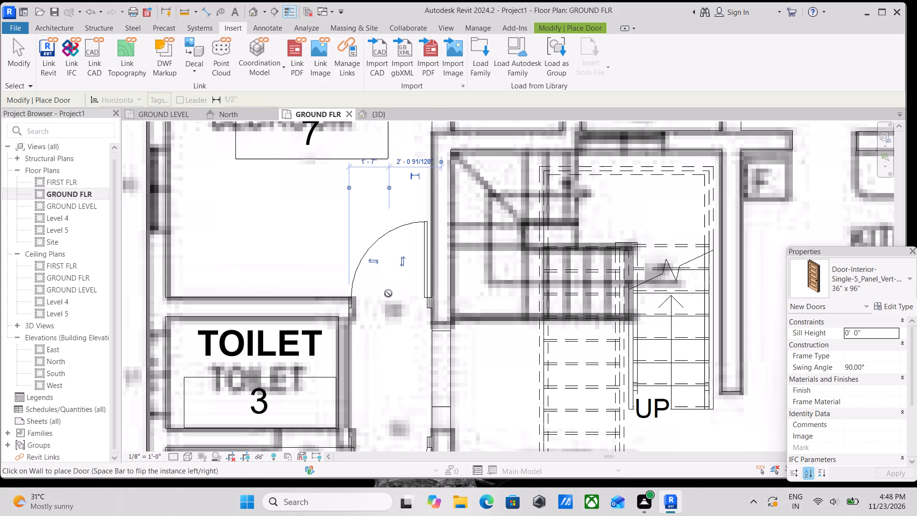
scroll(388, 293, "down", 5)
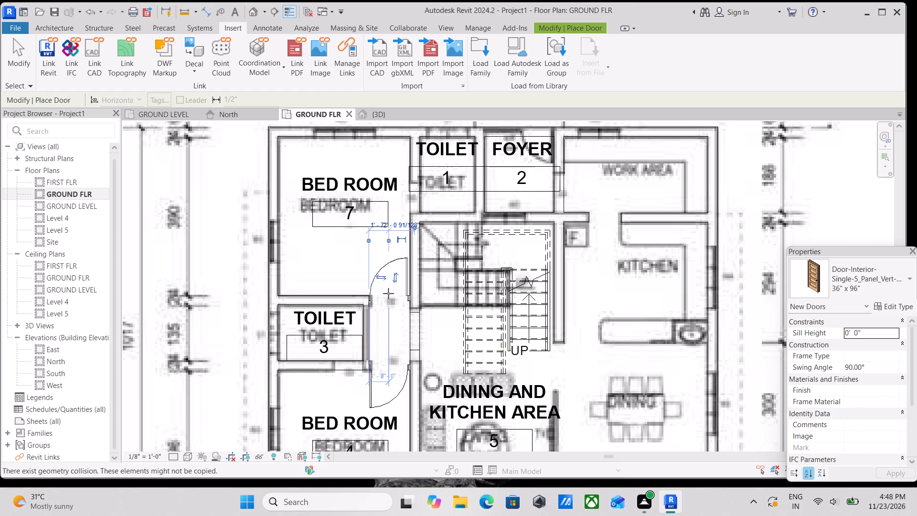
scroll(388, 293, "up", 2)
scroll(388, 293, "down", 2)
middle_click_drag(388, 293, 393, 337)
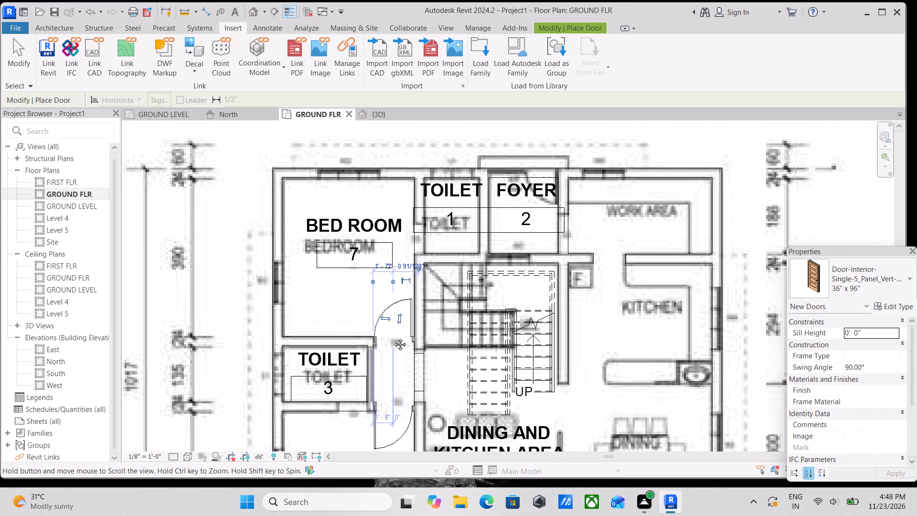
Place a Single-Flush 30" x 80" door in the wall between toilet 3 and the passage, swinging into the toilet.
middle_click_drag(393, 337, 401, 338)
scroll(401, 306, "up", 2)
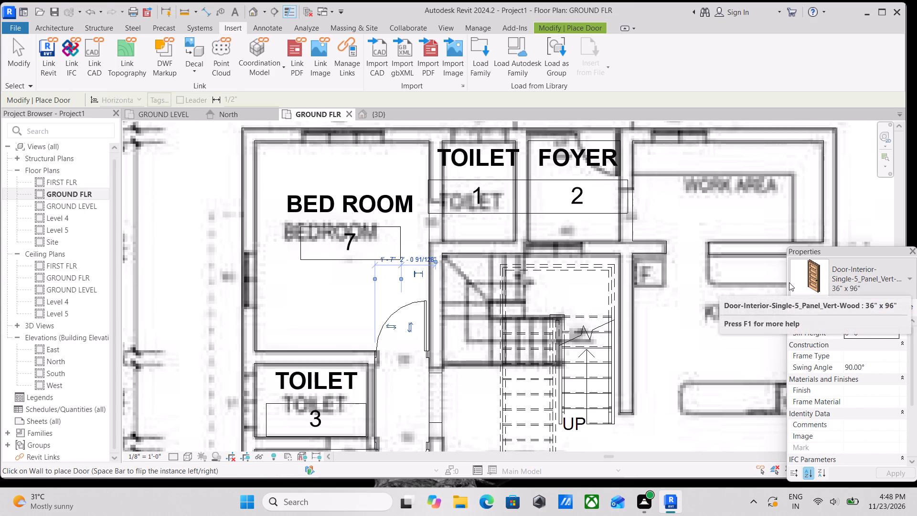
left_click(868, 279)
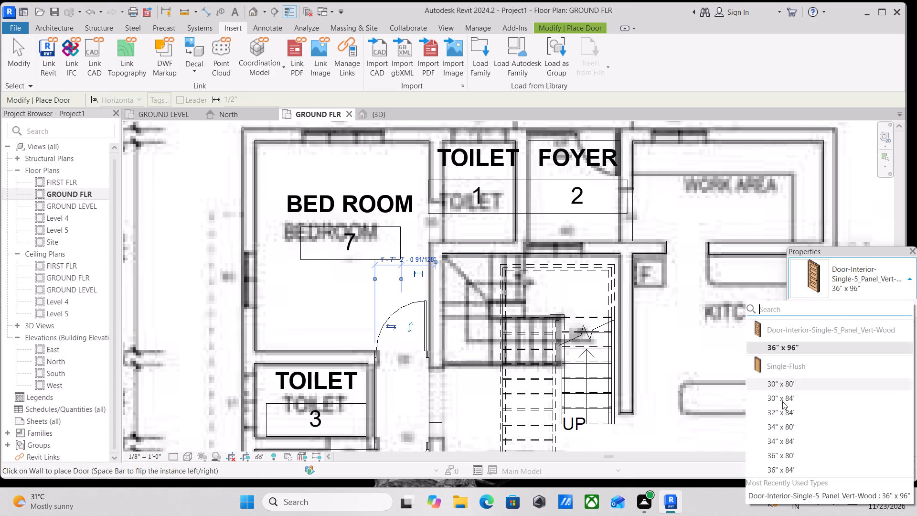
scroll(784, 420, "down", 2)
left_click(780, 385)
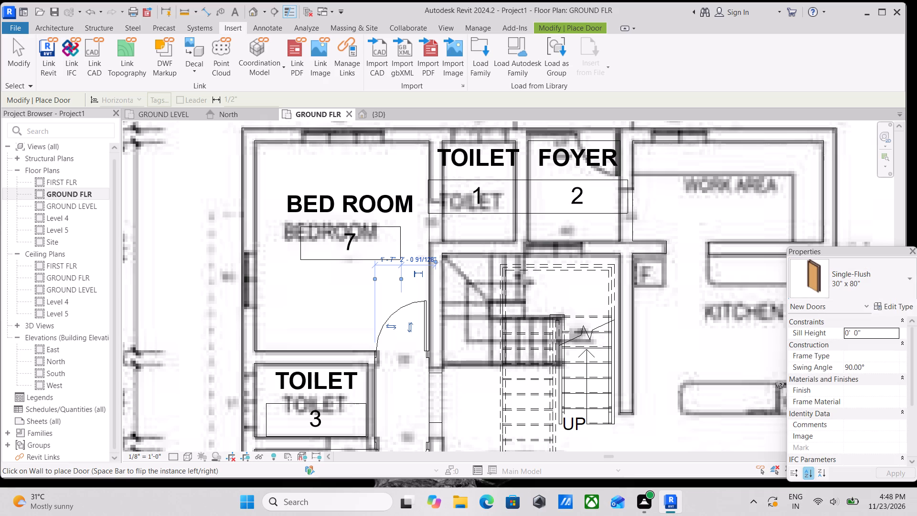
scroll(372, 402, "up", 1)
left_click(367, 402)
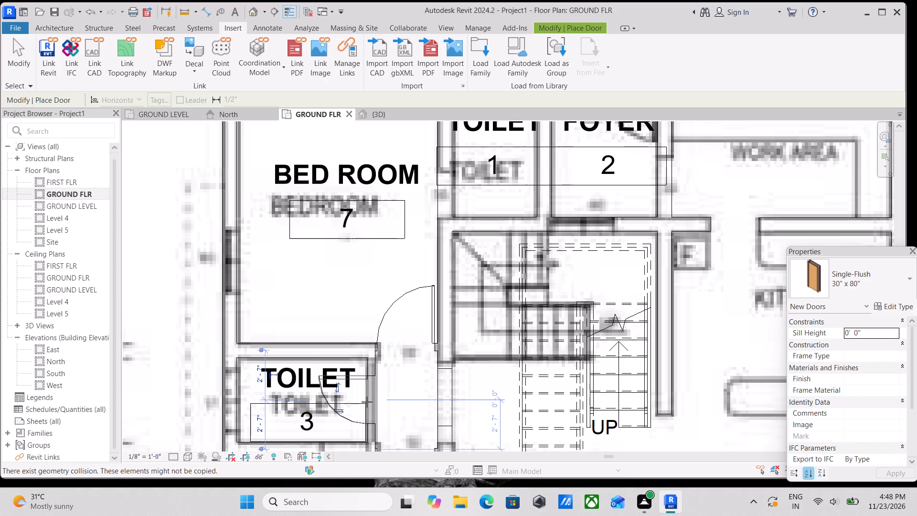
scroll(367, 402, "down", 1)
middle_click_drag(367, 402, 383, 363)
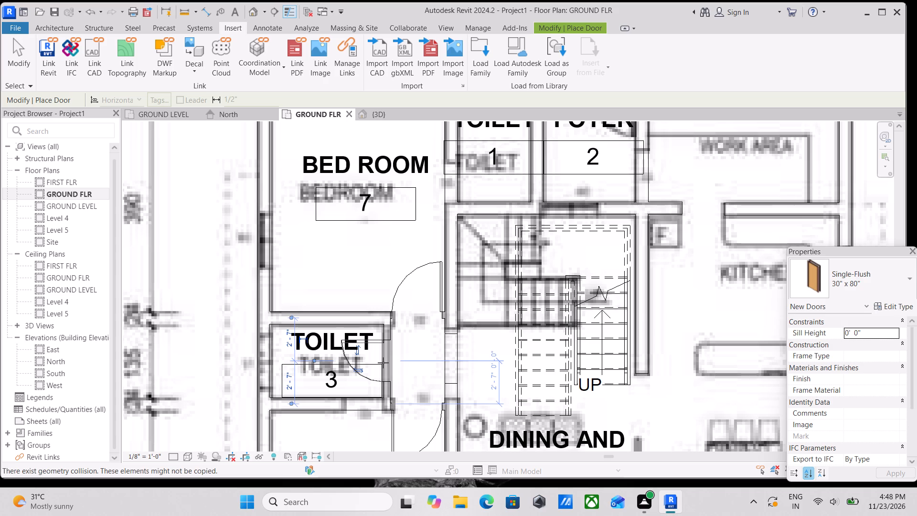
scroll(383, 363, "up", 2)
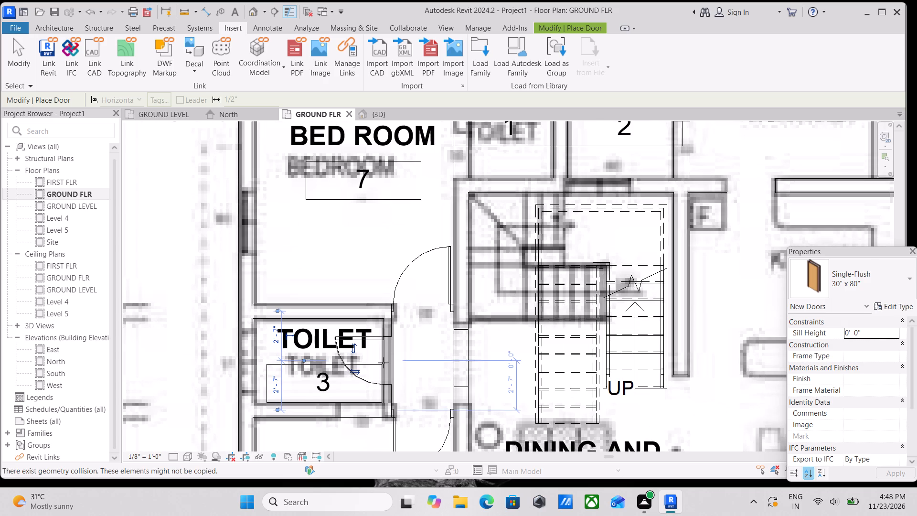
scroll(383, 363, "up", 1)
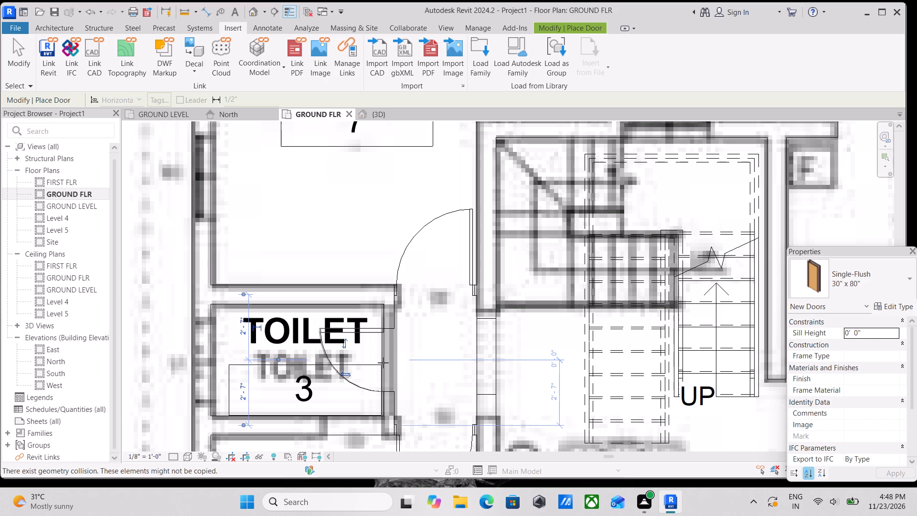
scroll(383, 363, "up", 3)
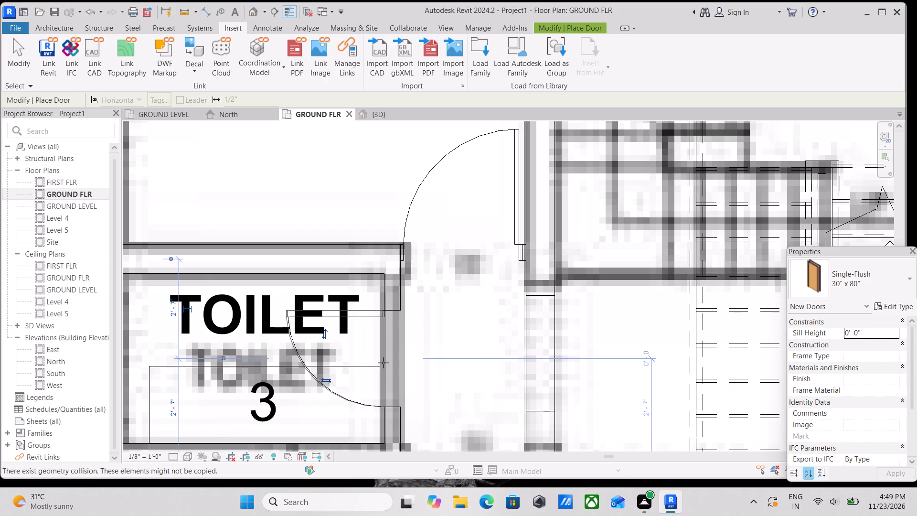
Place a 36" x 96" five-panel door in the wall between foyer 2 and the work area, swinging into the work area.
scroll(343, 371, "down", 3)
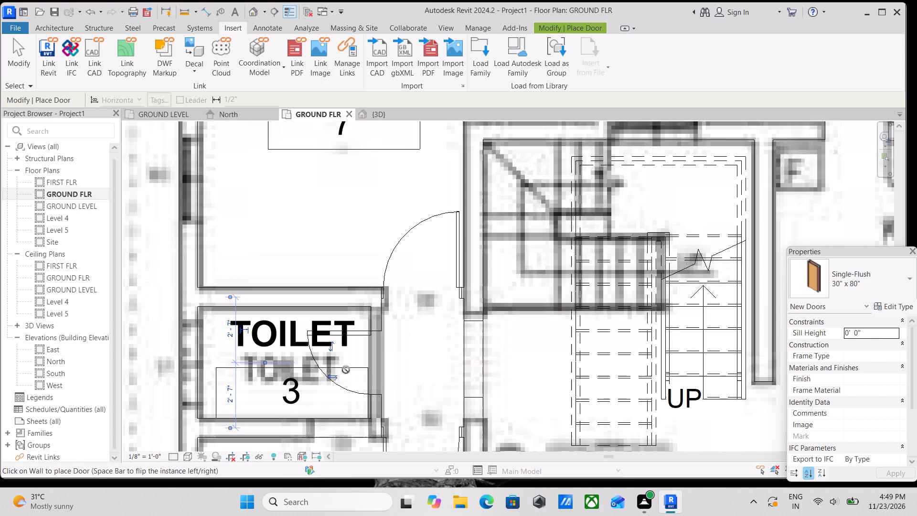
scroll(463, 355, "down", 2)
middle_click_drag(463, 355, 353, 416)
scroll(477, 343, "down", 1)
middle_click_drag(478, 343, 494, 327)
scroll(494, 327, "down", 3)
middle_click_drag(494, 327, 468, 409)
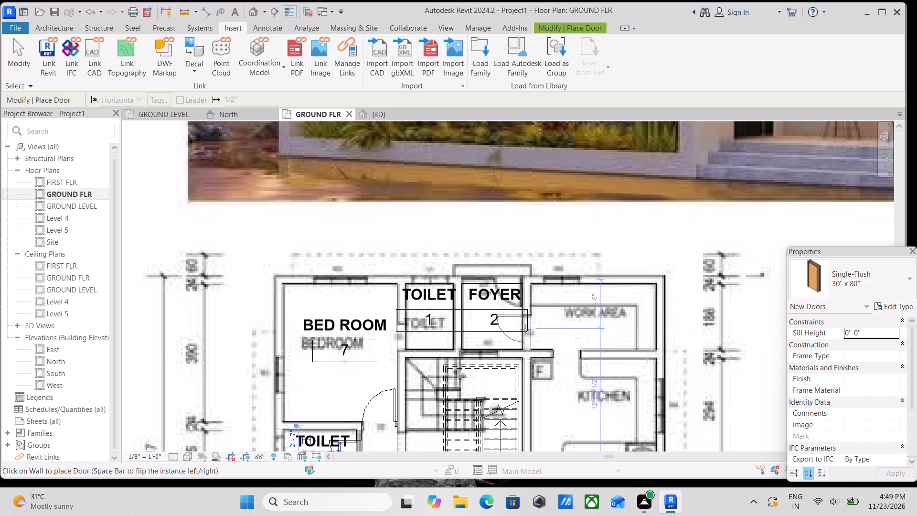
scroll(518, 332, "up", 3)
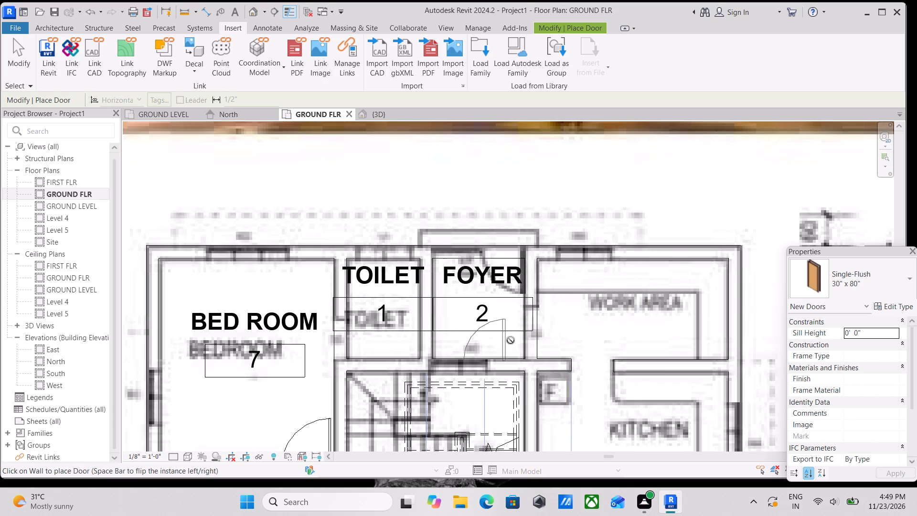
left_click(885, 284)
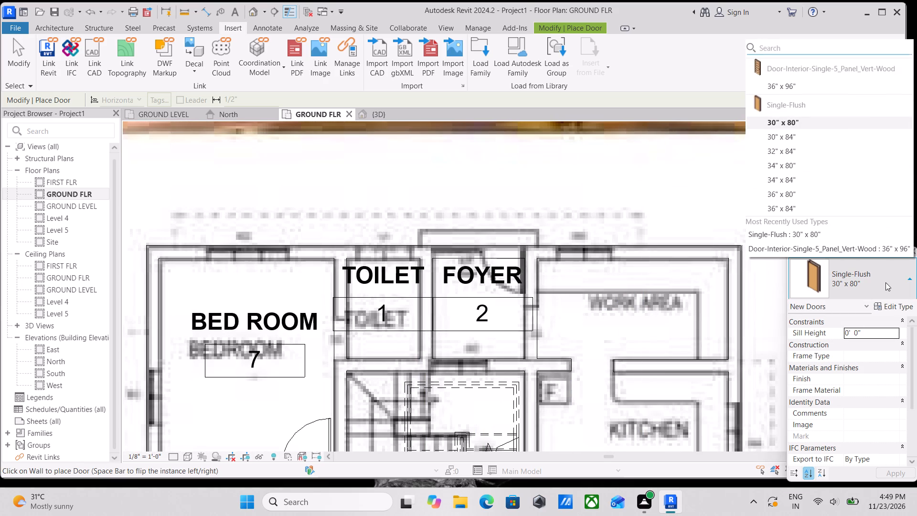
left_click(769, 83)
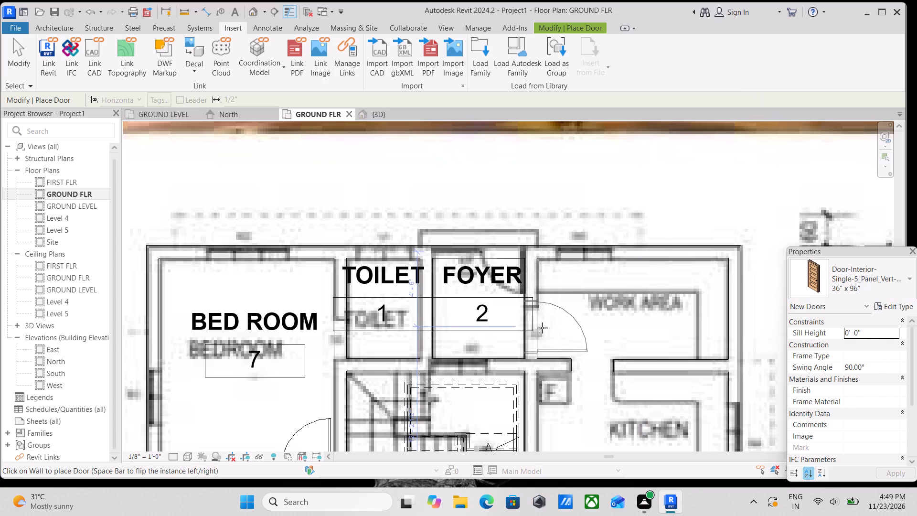
scroll(541, 332, "down", 2)
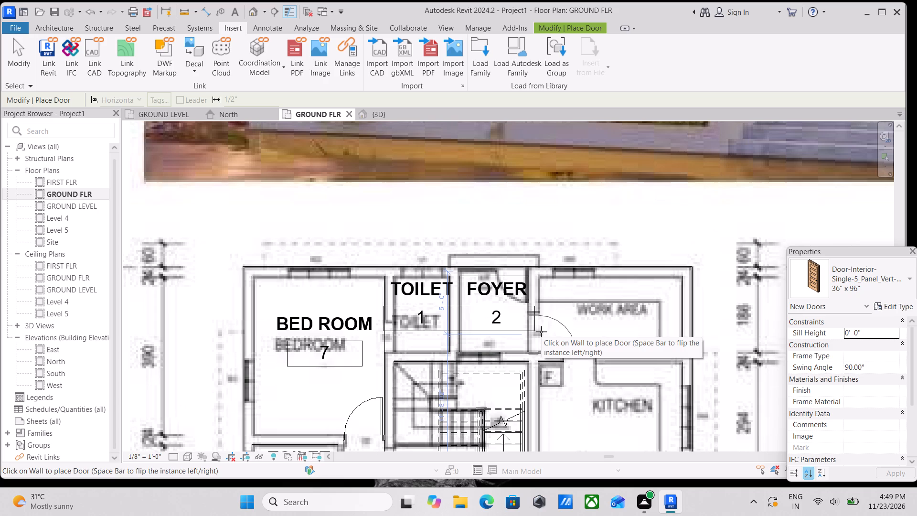
scroll(541, 332, "up", 2)
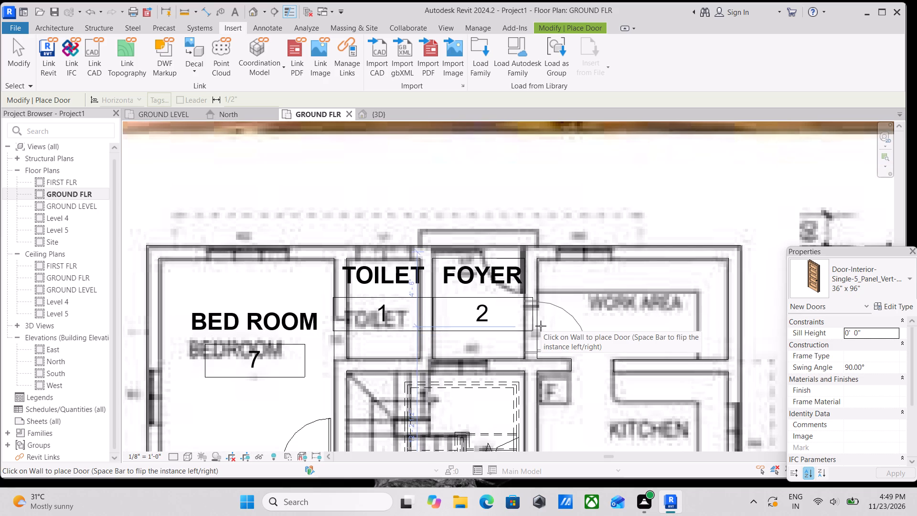
left_click(541, 326)
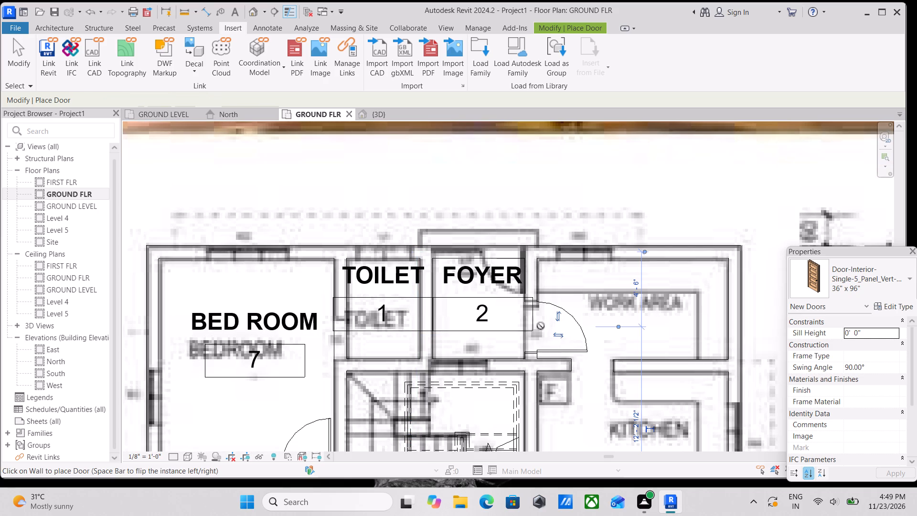
Place a 36" x 96" five-panel door in the outer wall of foyer 2, swinging outward.
left_click(495, 247)
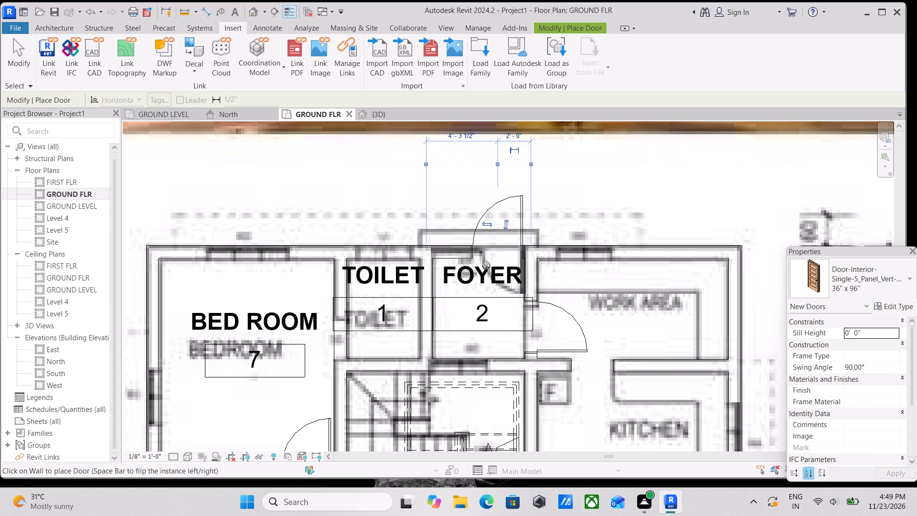
Place a Single-Flush 30" x 80" door in the wall between bedroom 7 and toilet 1, swinging into the toilet.
scroll(486, 266, "down", 2)
middle_click_drag(486, 266, 515, 263)
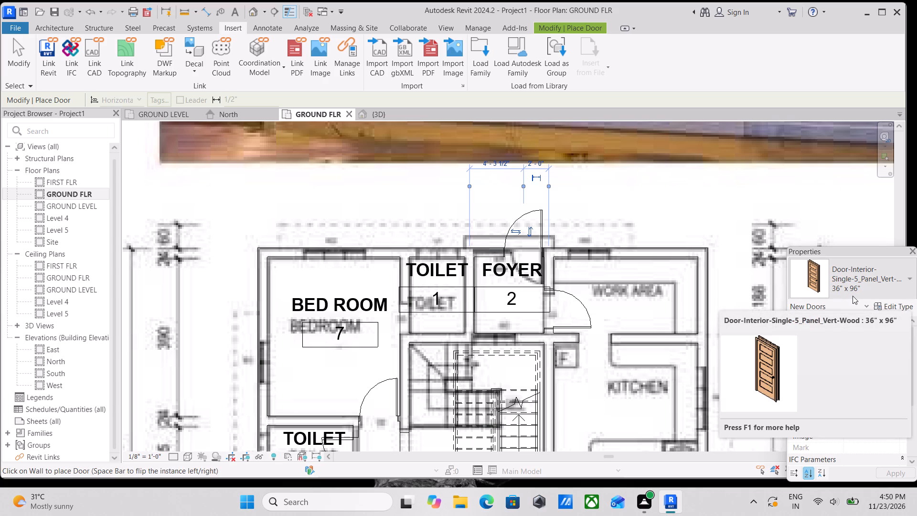
left_click(869, 295)
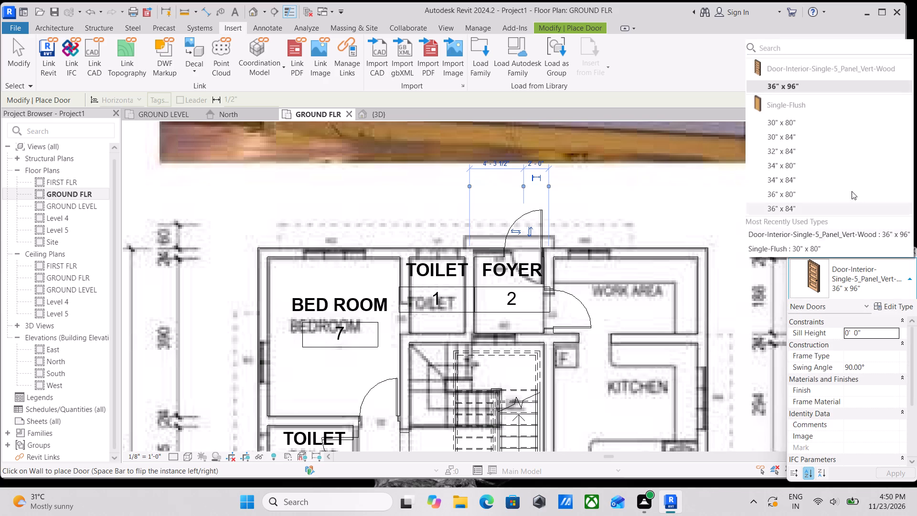
scroll(810, 125, "up", 3)
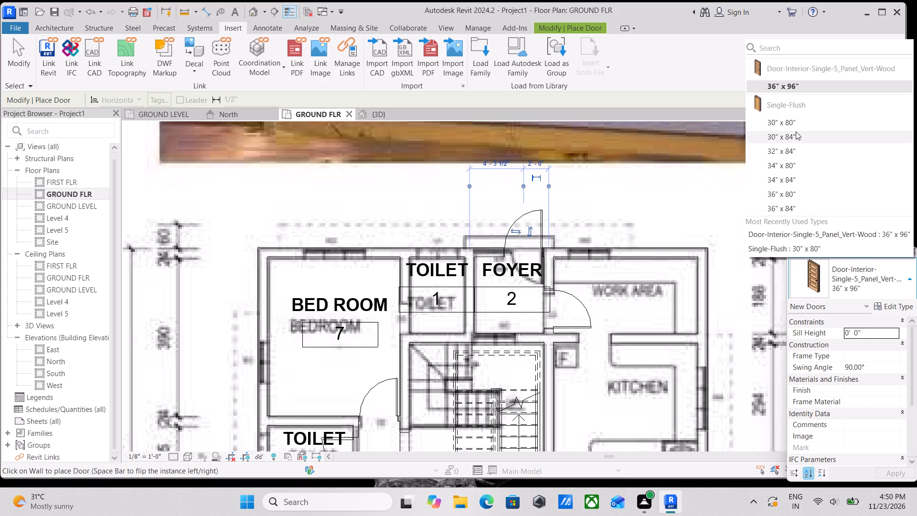
scroll(796, 131, "up", 1)
scroll(796, 131, "down", 2)
left_click(796, 121)
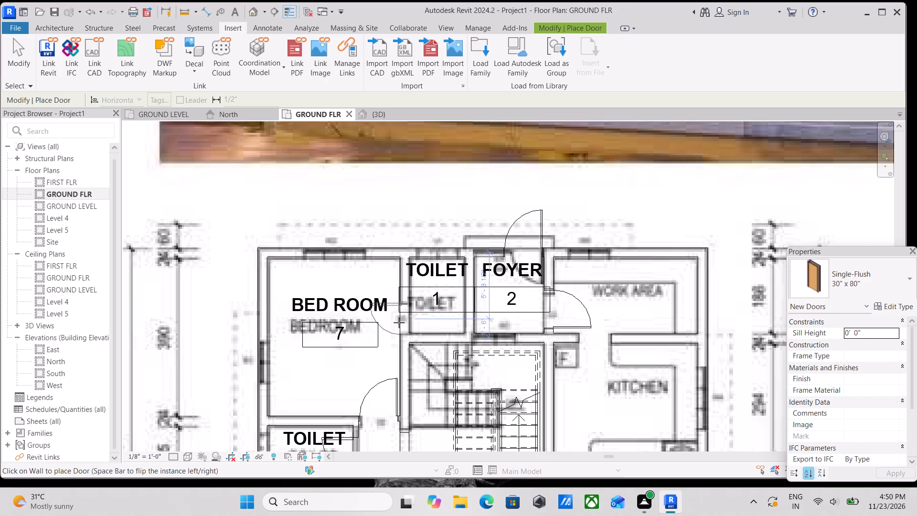
scroll(399, 322, "up", 2)
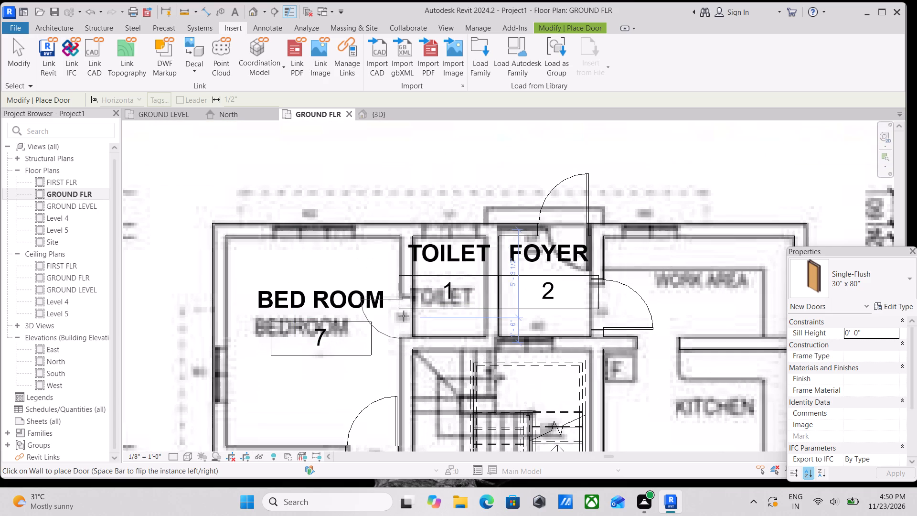
scroll(405, 321, "up", 2)
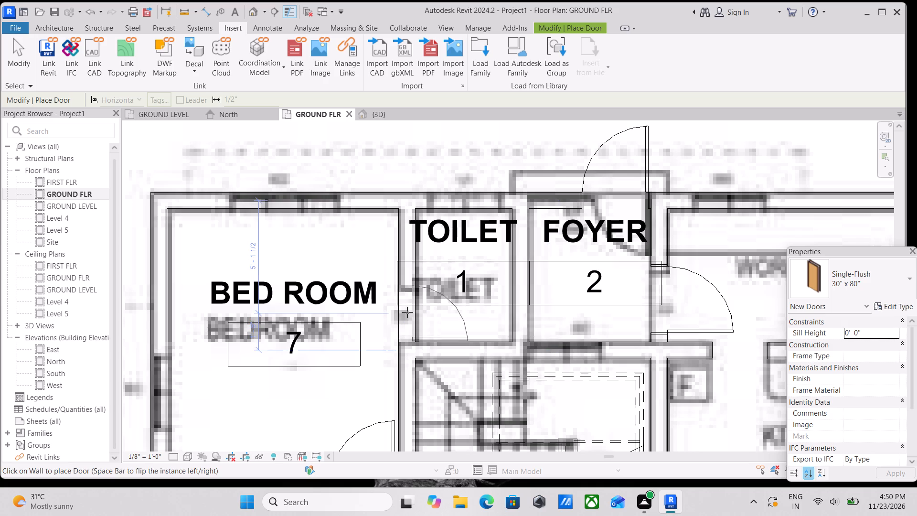
left_click(407, 310)
scroll(407, 310, "down", 2)
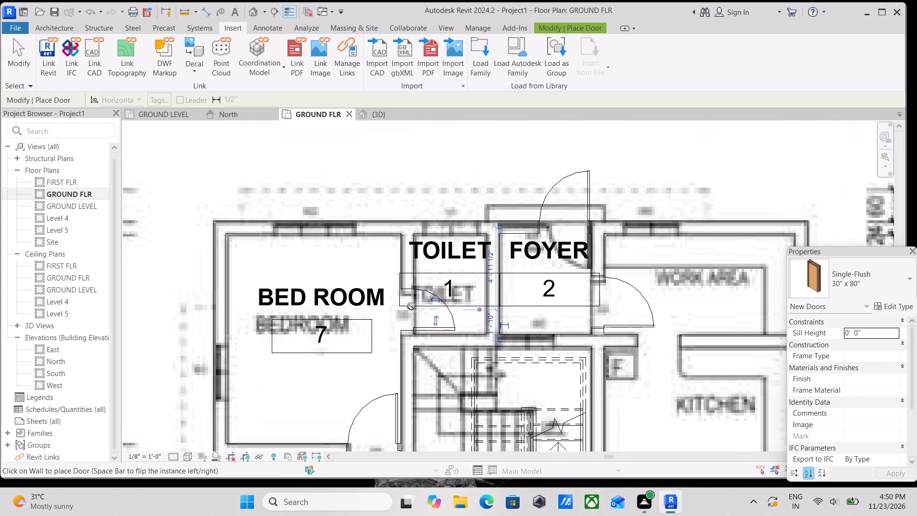
Check the bedrooms, toilets, foyer, kitchen and dining areas against the plan image for door openings, ending door placement.
scroll(367, 323, "down", 1)
middle_click_drag(367, 323, 443, 223)
scroll(391, 291, "down", 1)
middle_click_drag(391, 291, 404, 243)
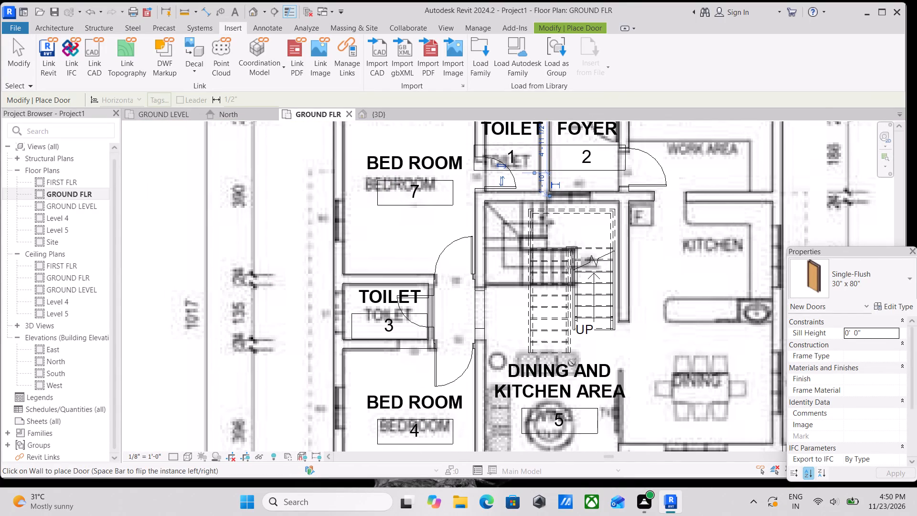
middle_click_drag(583, 347, 555, 258)
scroll(639, 312, "down", 2)
middle_click_drag(639, 312, 582, 352)
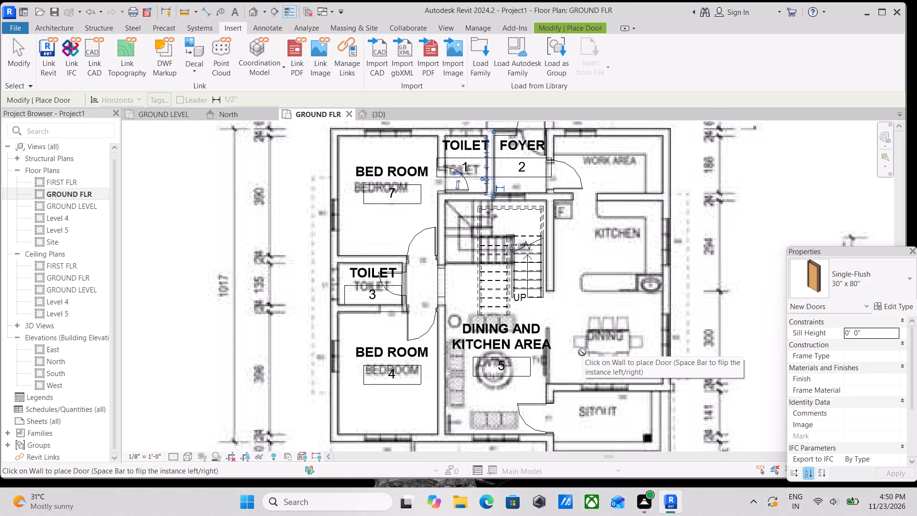
scroll(547, 352, "up", 2)
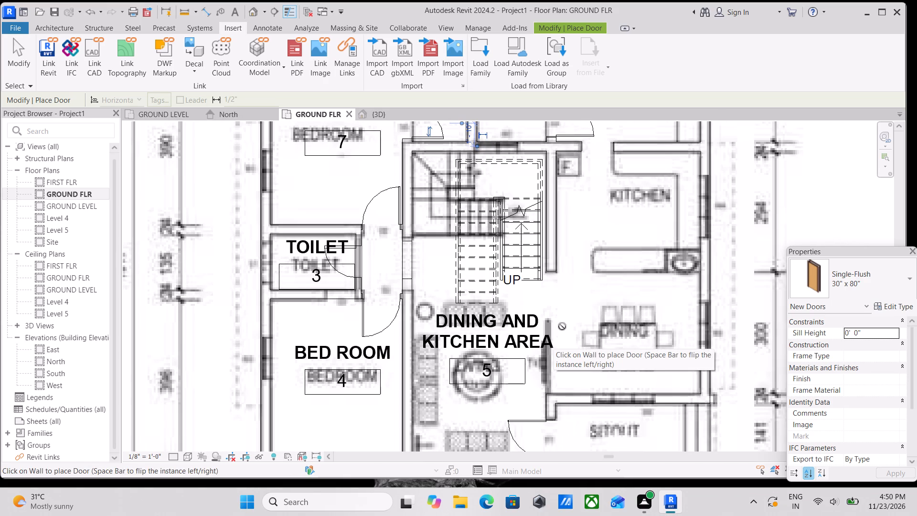
key("Escape")
key("Escape")
scroll(393, 265, "up", 1)
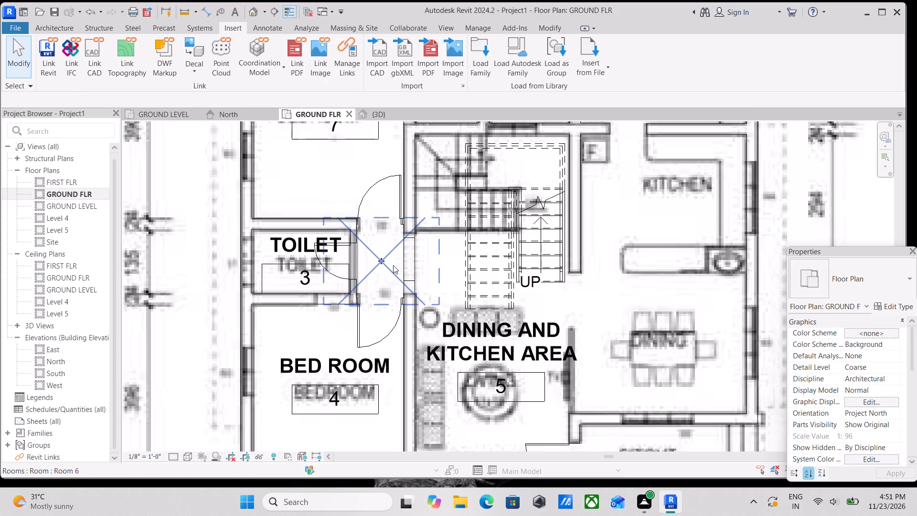
scroll(393, 265, "down", 1)
middle_click_drag(393, 265, 400, 328)
scroll(396, 306, "down", 2)
middle_click_drag(396, 306, 404, 322)
scroll(367, 338, "up", 2)
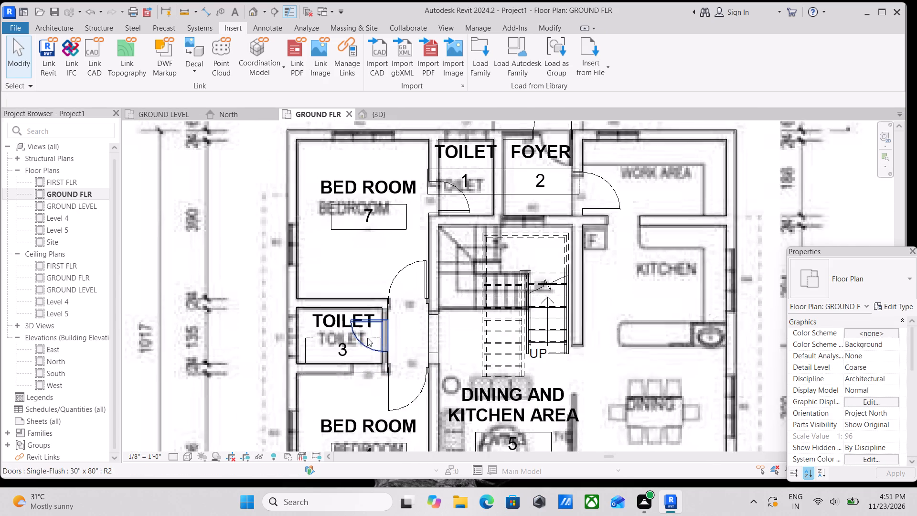
scroll(367, 338, "up", 1)
scroll(352, 315, "down", 3)
middle_click_drag(352, 315, 351, 338)
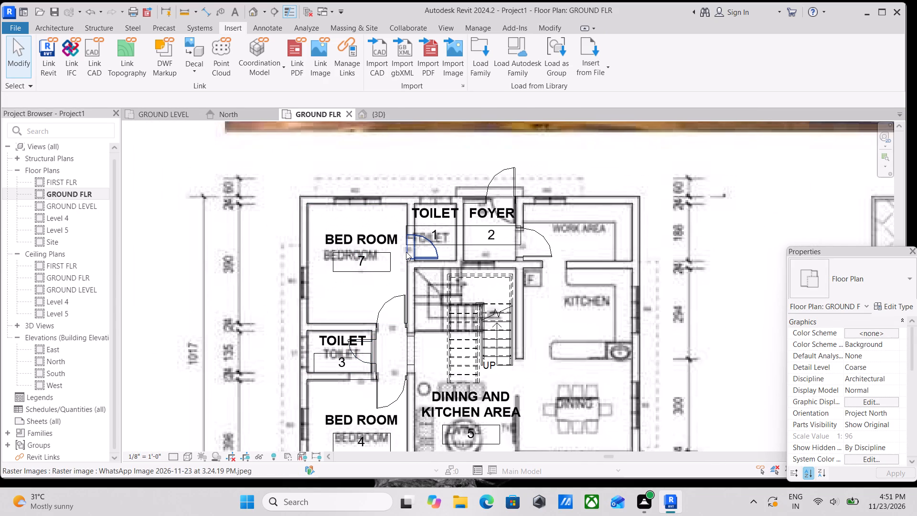
scroll(484, 273, "up", 2)
middle_click_drag(541, 277, 463, 271)
middle_click_drag(612, 313, 555, 322)
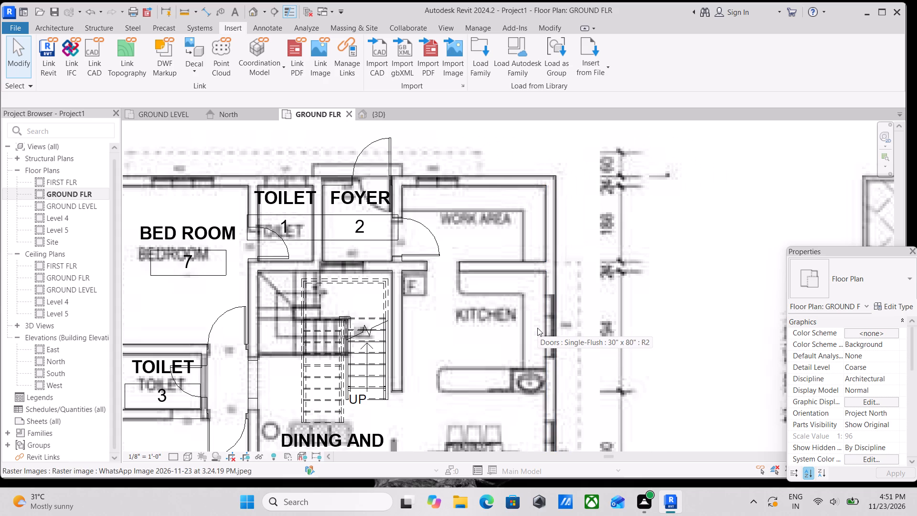
Start window placement and look through the loaded window types for one that suits the plan's openings.
type("WN")
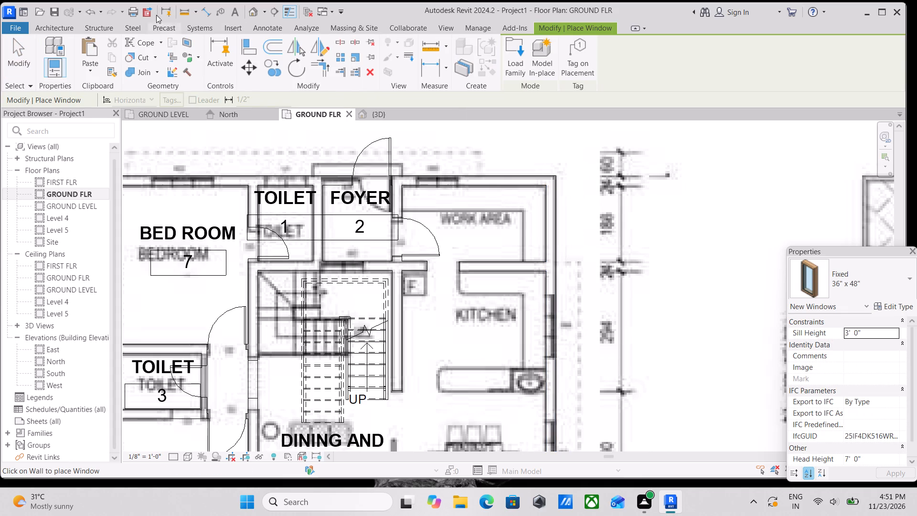
left_click(235, 26)
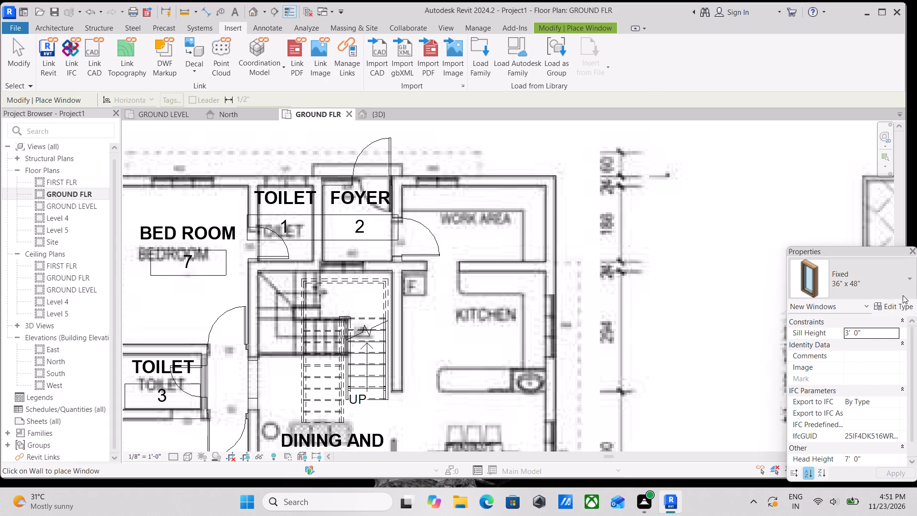
left_click(894, 279)
scroll(850, 201, "down", 2)
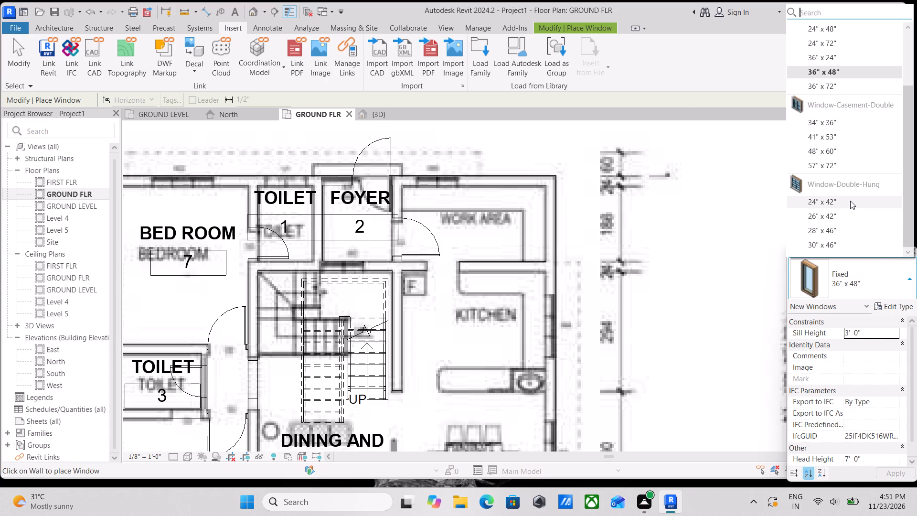
scroll(850, 201, "down", 3)
scroll(823, 219, "up", 5)
scroll(824, 218, "down", 8)
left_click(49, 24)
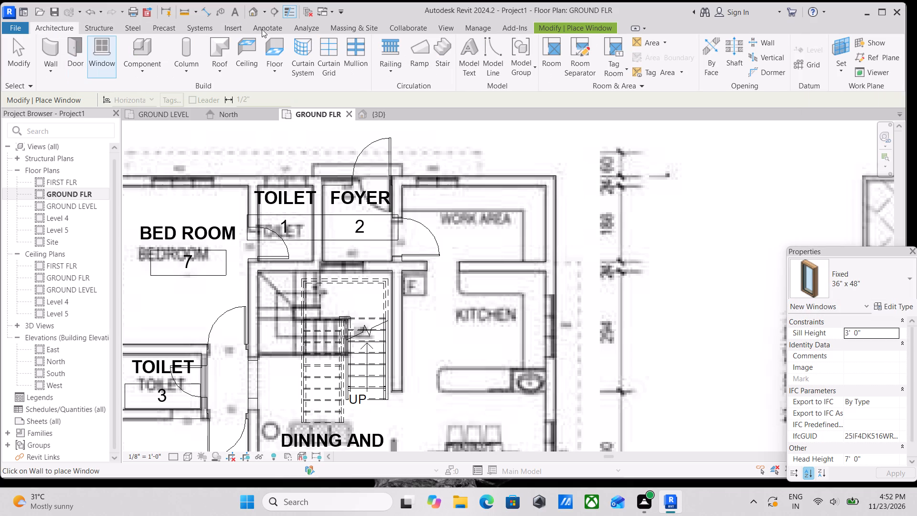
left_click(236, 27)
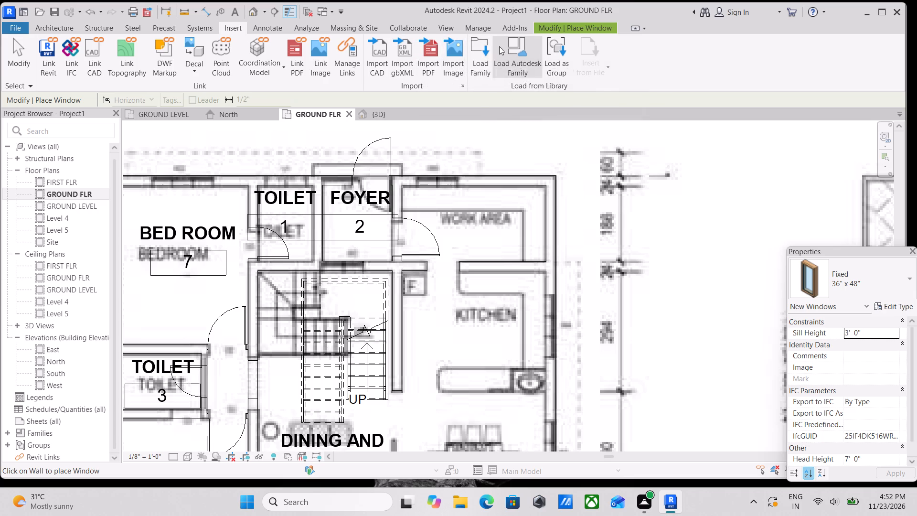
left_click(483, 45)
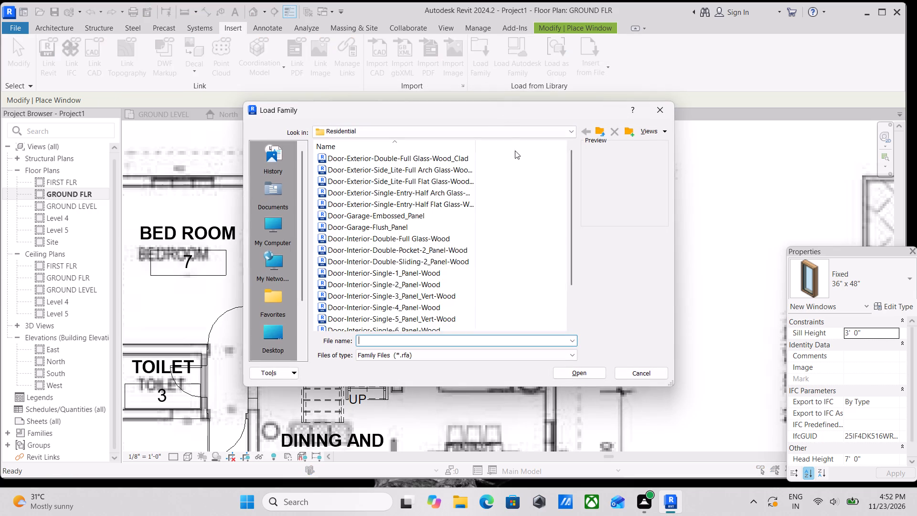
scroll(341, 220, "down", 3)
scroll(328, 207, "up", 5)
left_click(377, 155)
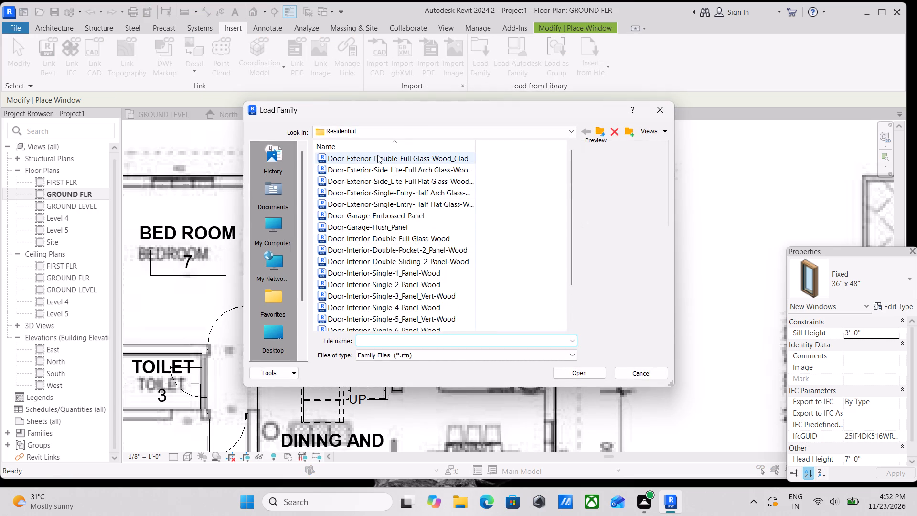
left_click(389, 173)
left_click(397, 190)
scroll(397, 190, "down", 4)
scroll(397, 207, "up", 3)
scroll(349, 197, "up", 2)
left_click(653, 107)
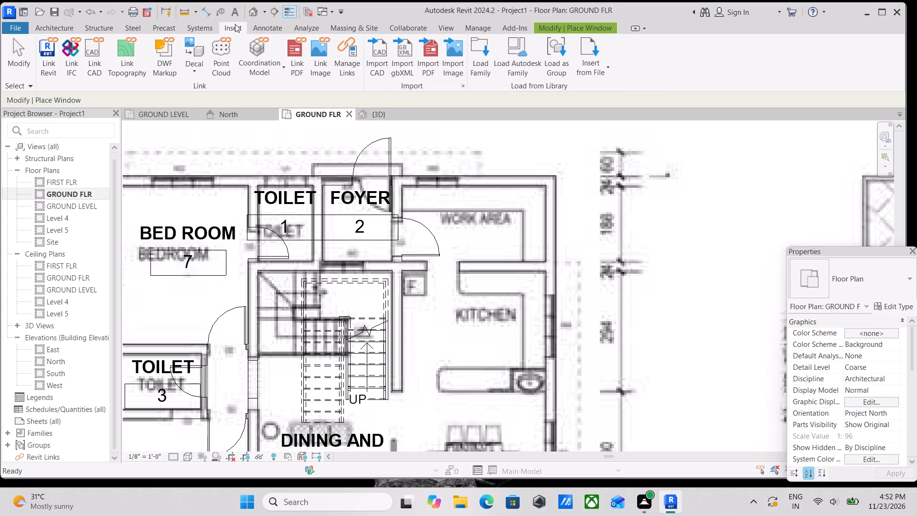
Start loading a family and browse to the Windows folder of the US Imperial library.
left_click(235, 24)
left_click(486, 56)
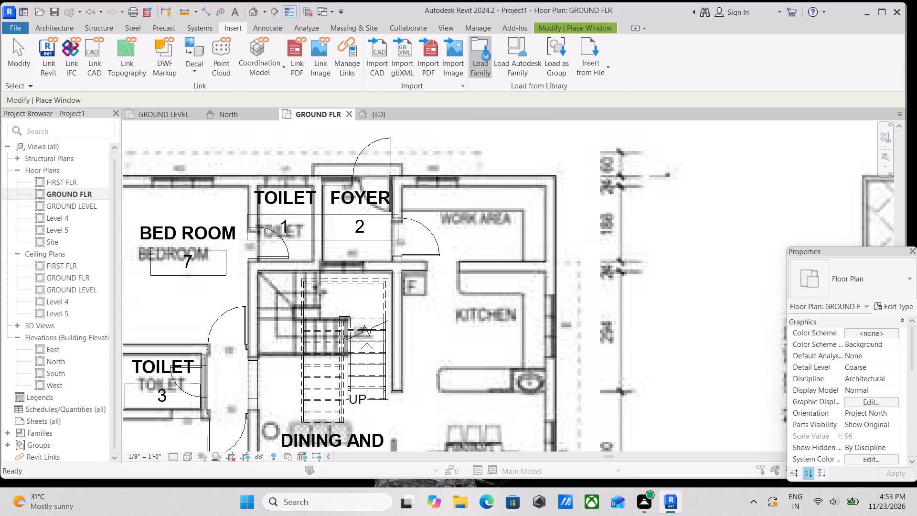
scroll(315, 218, "up", 2)
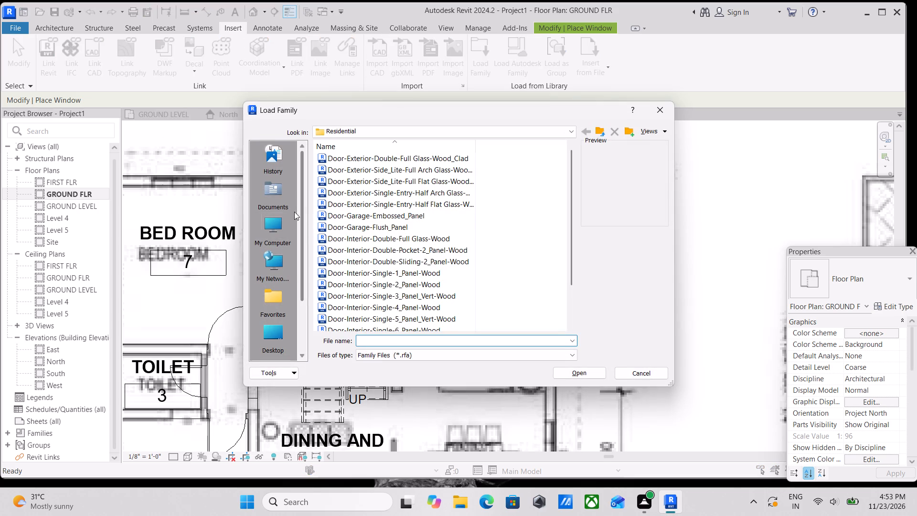
scroll(280, 254, "down", 3)
left_click(282, 304)
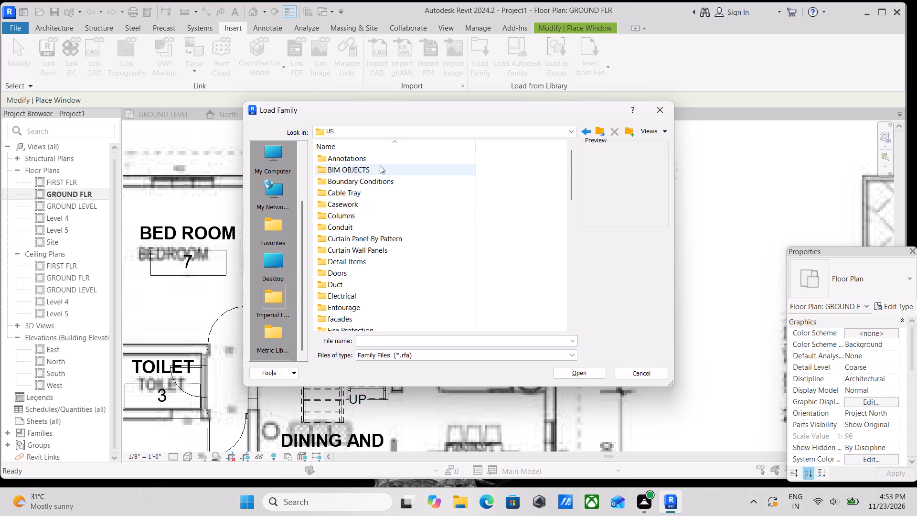
scroll(380, 165, "down", 2)
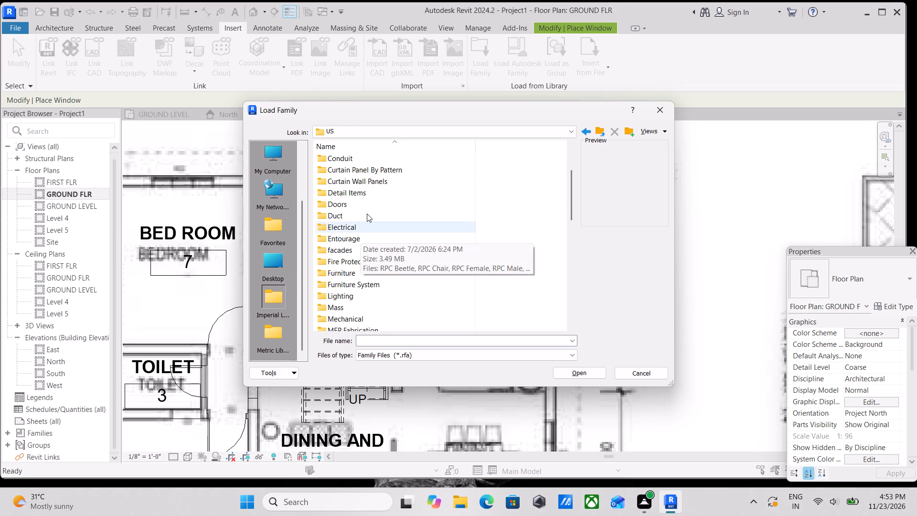
scroll(375, 196, "down", 3)
scroll(342, 225, "down", 4)
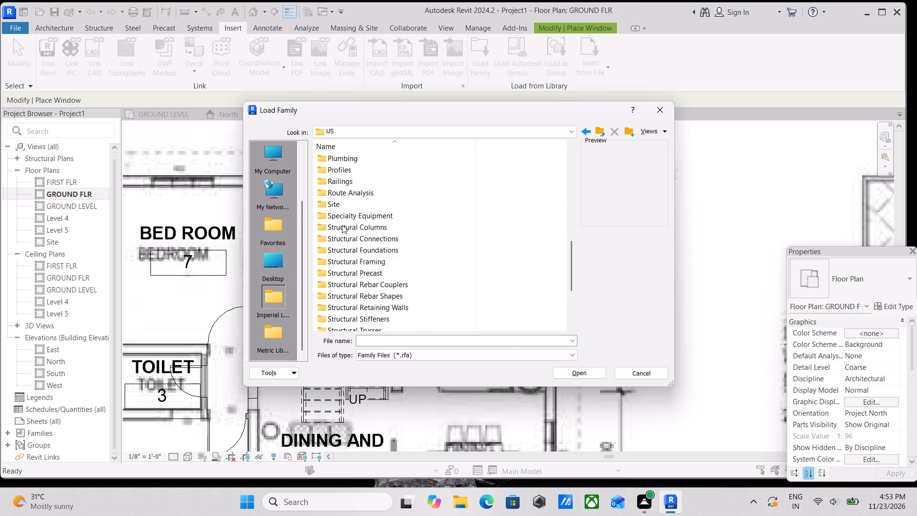
scroll(342, 225, "down", 6)
scroll(341, 243, "up", 4)
scroll(341, 167, "up", 2)
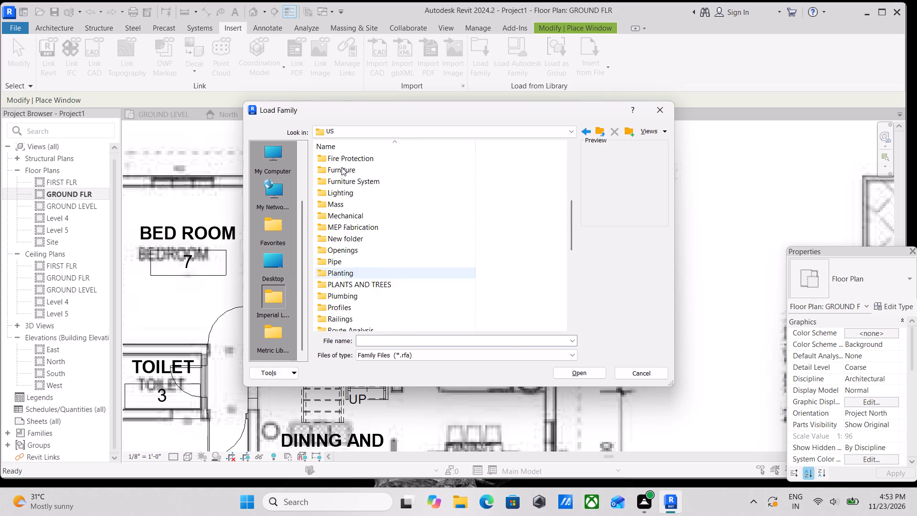
scroll(341, 167, "up", 5)
scroll(318, 226, "up", 2)
scroll(318, 228, "down", 2)
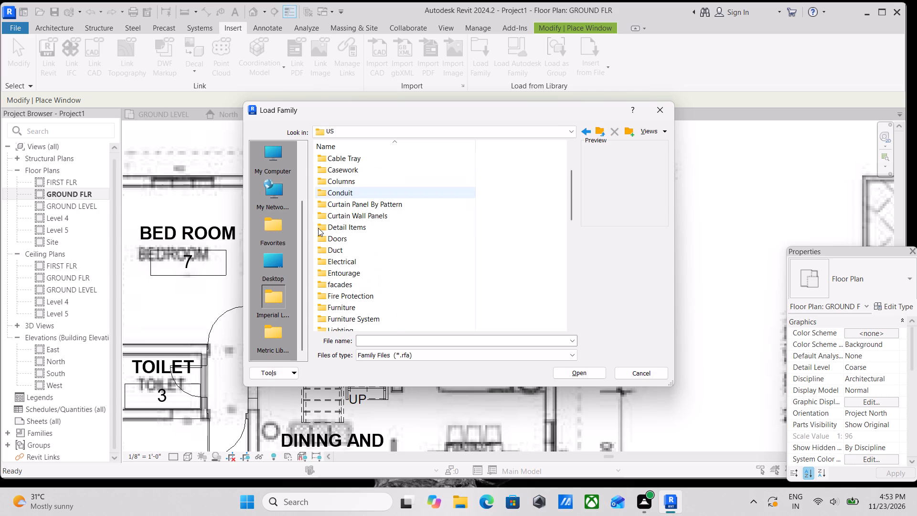
scroll(392, 250, "down", 3)
scroll(336, 269, "down", 9)
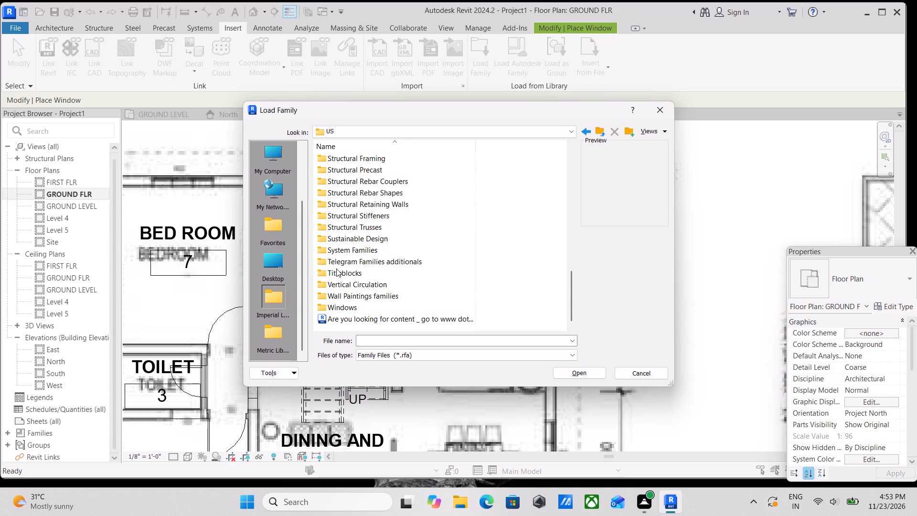
scroll(336, 269, "down", 3)
double_click(338, 301)
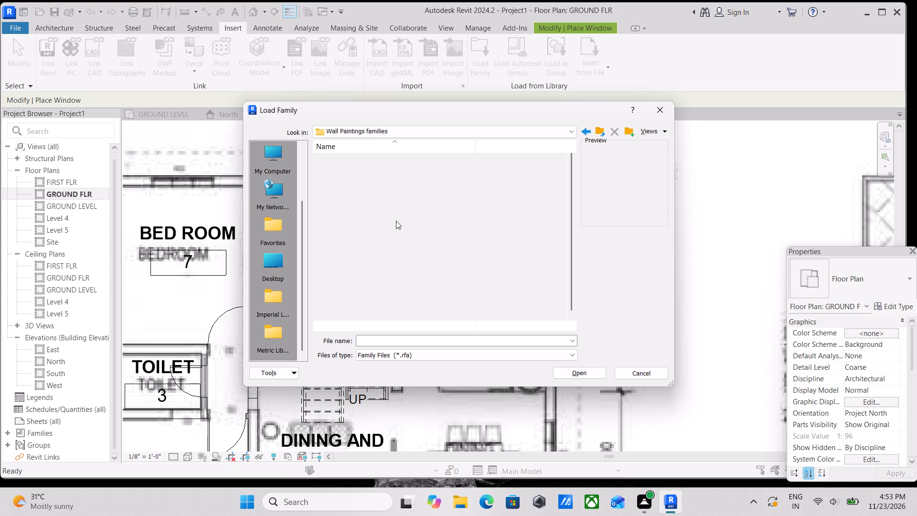
left_click(586, 131)
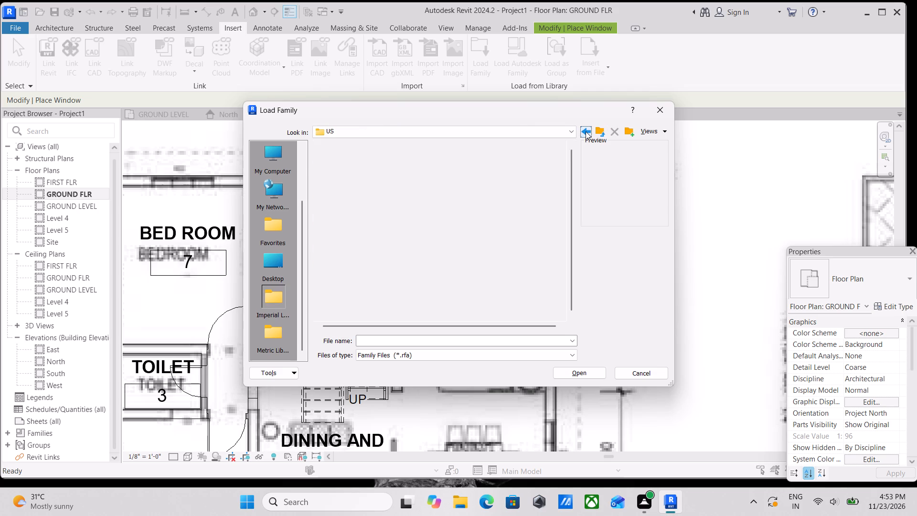
scroll(403, 308, "down", 13)
scroll(366, 308, "up", 1)
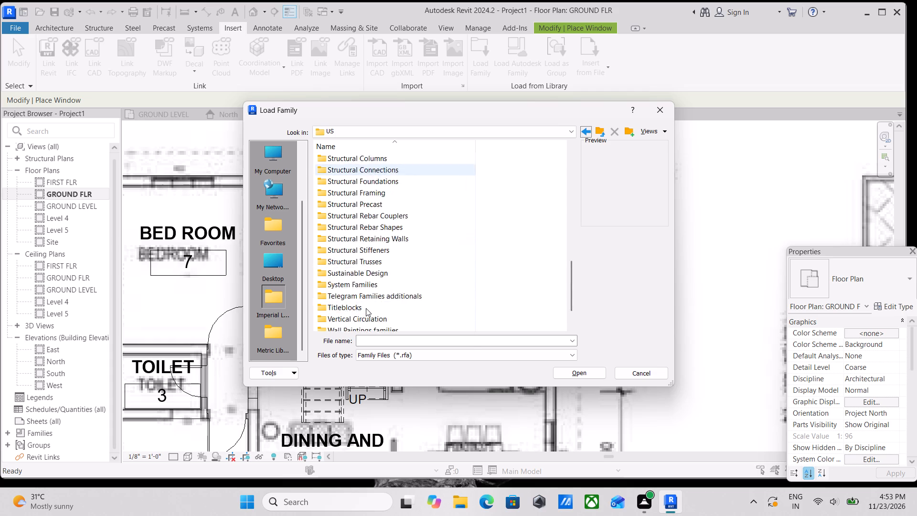
scroll(366, 308, "down", 4)
double_click(342, 307)
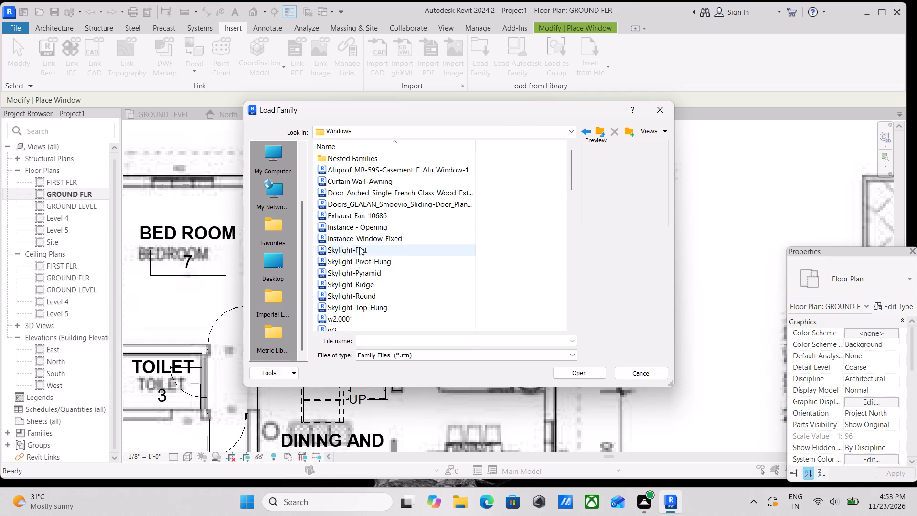
Preview the curtain wall awning, sliding-door, skylight and 10-degree bay casement families in the Windows folder.
left_click(365, 166)
left_click(350, 181)
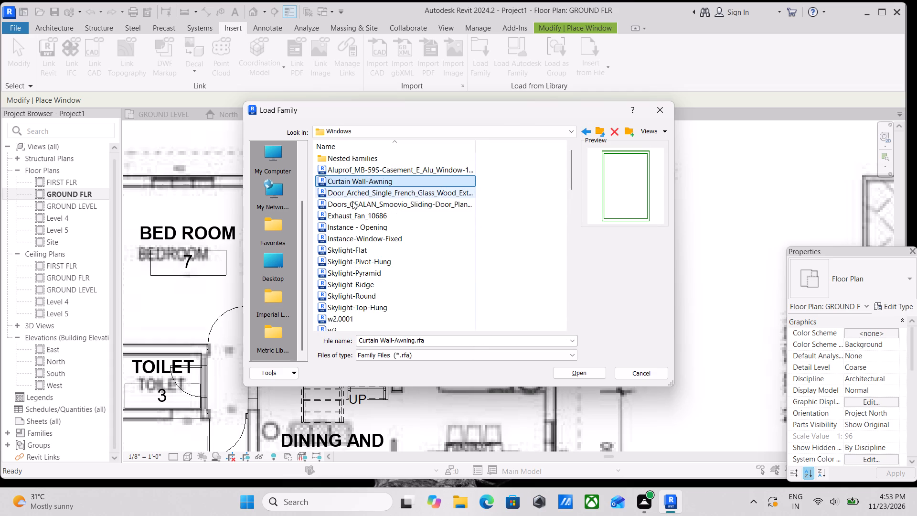
left_click(354, 206)
scroll(361, 221, "down", 2)
left_click(346, 227)
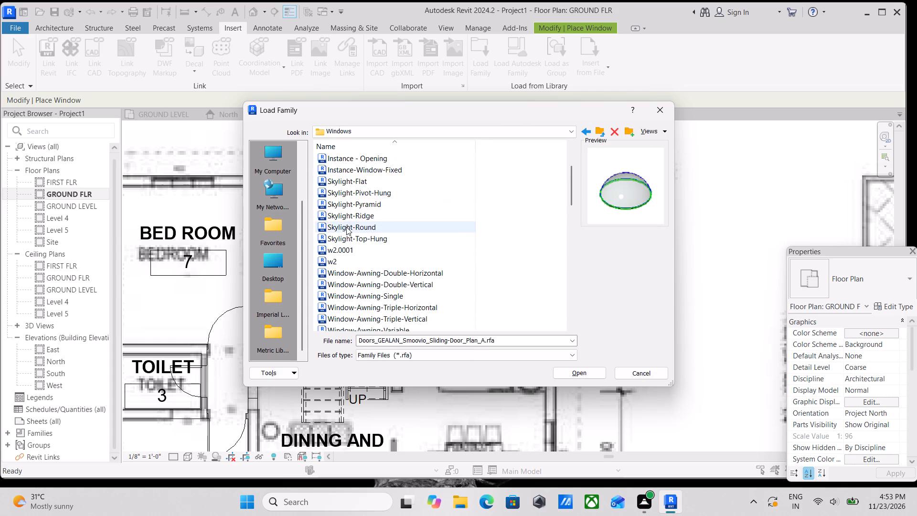
left_click(348, 215)
scroll(348, 215, "down", 3)
left_click(347, 249)
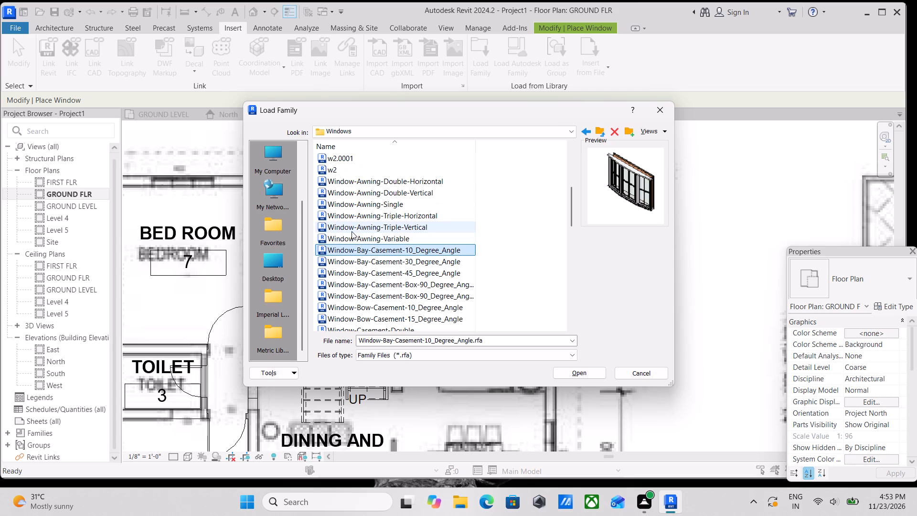
Preview the w2, w2.0001 and Window-Awning single, double and triple families to compare their designs.
left_click(352, 231)
left_click(354, 220)
left_click(360, 198)
left_click(381, 171)
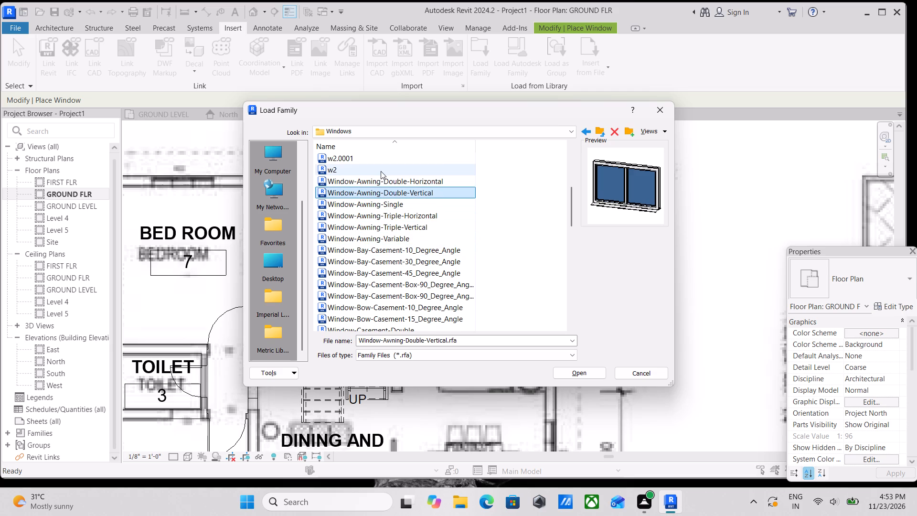
left_click(371, 160)
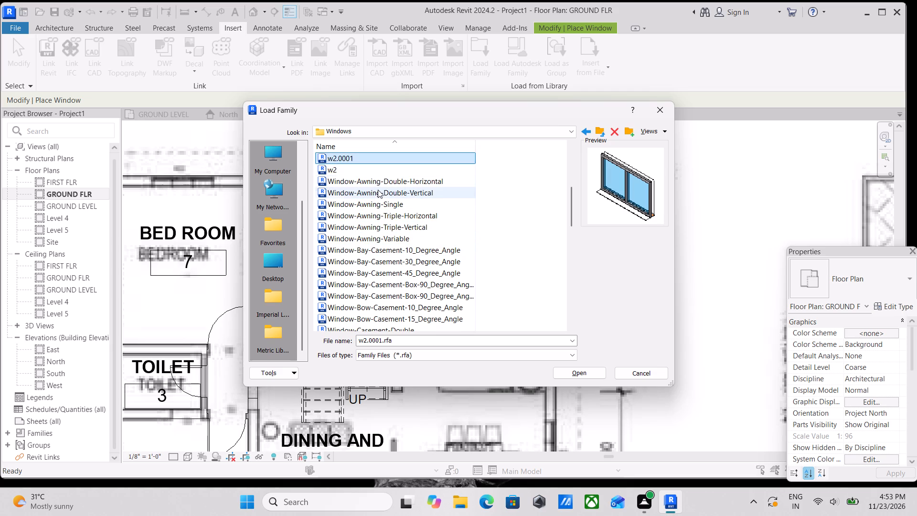
left_click(378, 184)
left_click(377, 191)
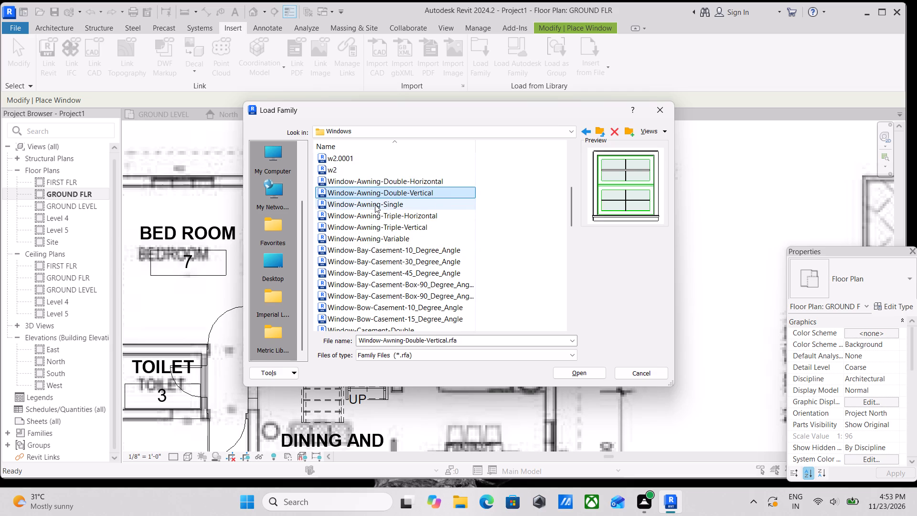
left_click(375, 204)
left_click(370, 219)
left_click(370, 220)
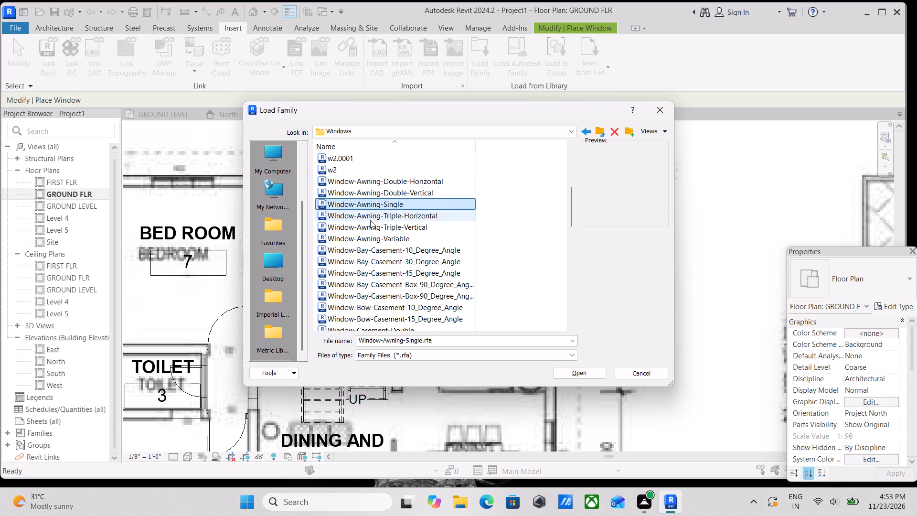
left_click(367, 229)
left_click(365, 234)
Preview the bay casement, double casement and single casement families in the Windows folder to compare their designs.
scroll(365, 236, "down", 1)
left_click(365, 231)
left_click(367, 243)
left_click(366, 250)
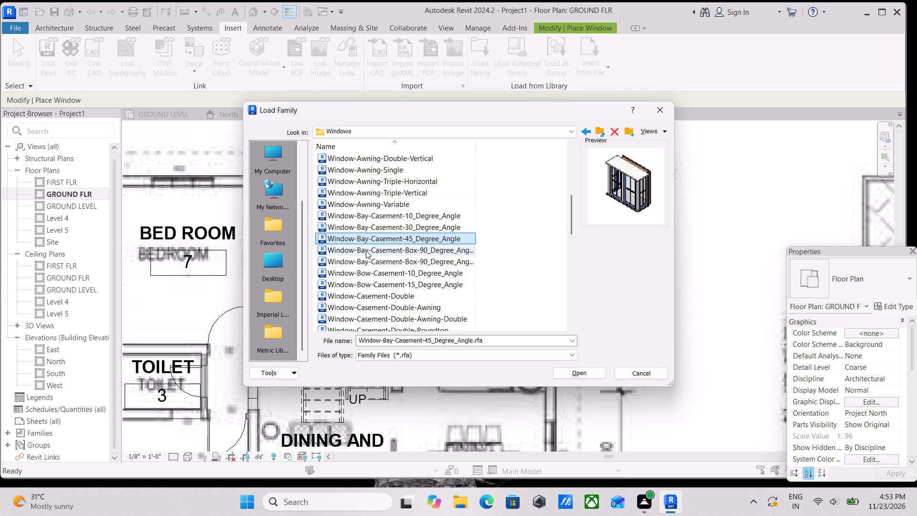
scroll(366, 250, "down", 3)
left_click(358, 266)
left_click(358, 236)
left_click(363, 227)
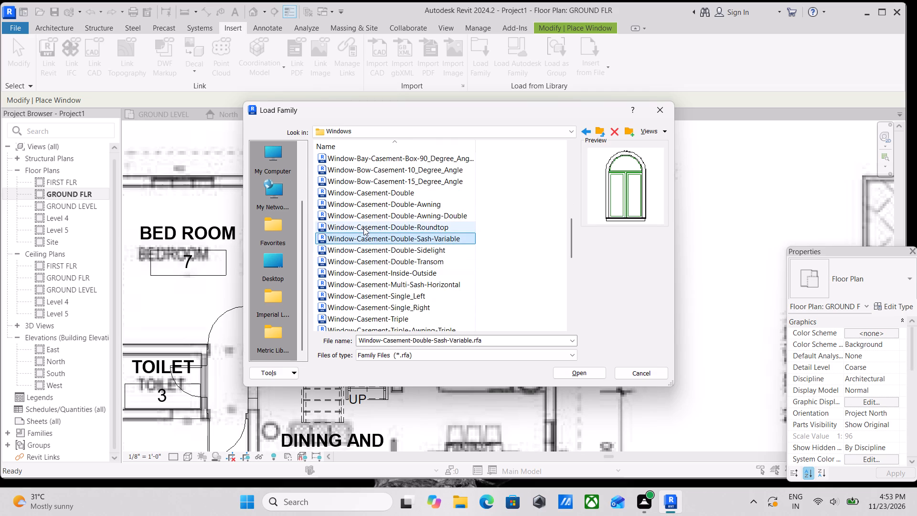
left_click(363, 211)
left_click(368, 192)
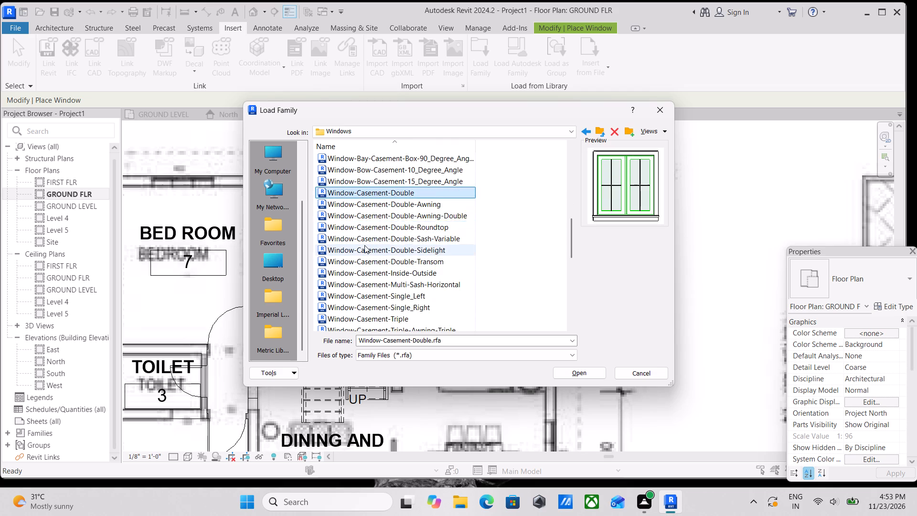
scroll(364, 245, "down", 3)
left_click(364, 240)
left_click(369, 204)
left_click(373, 212)
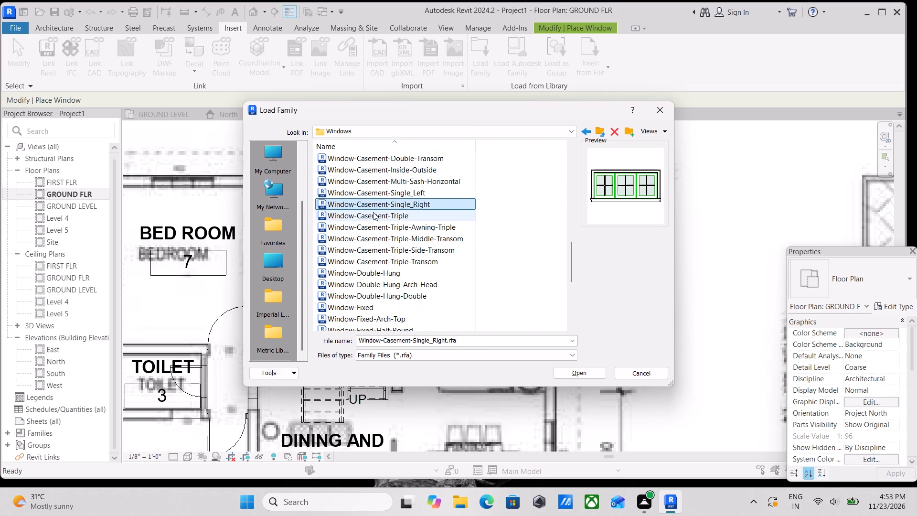
Preview the fixed round, louvers, round opening, single-hung double and sliding window families near the end of the Windows folder.
scroll(383, 263, "down", 4)
left_click(394, 278)
left_click(390, 251)
scroll(390, 251, "down", 1)
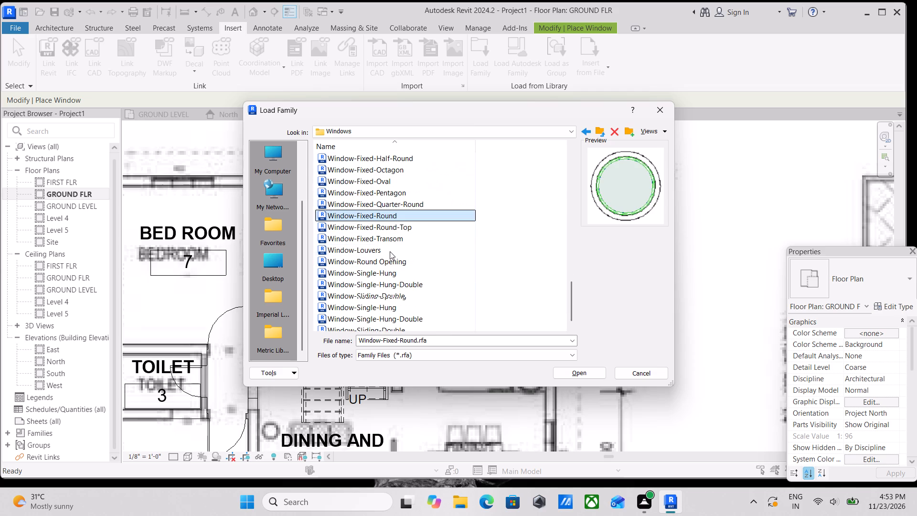
scroll(390, 251, "down", 5)
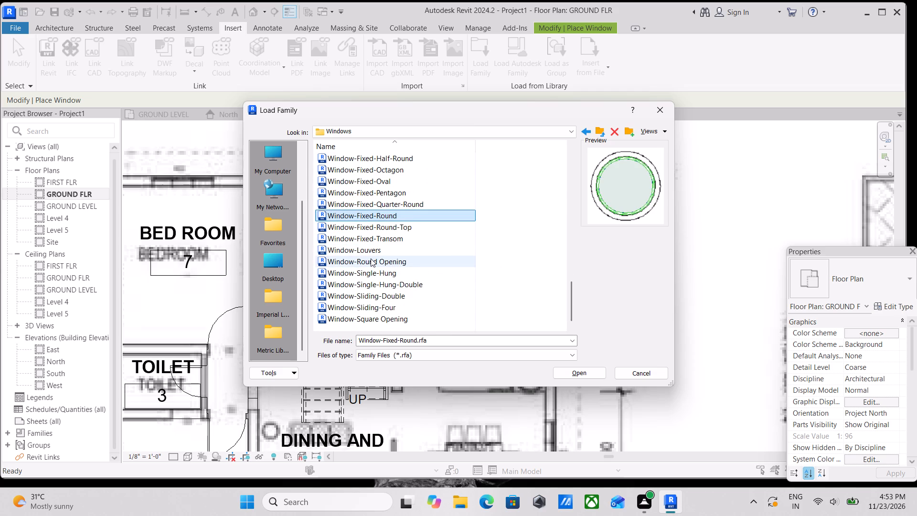
left_click(371, 258)
left_click(368, 249)
left_click(363, 281)
left_click(360, 305)
left_click(361, 290)
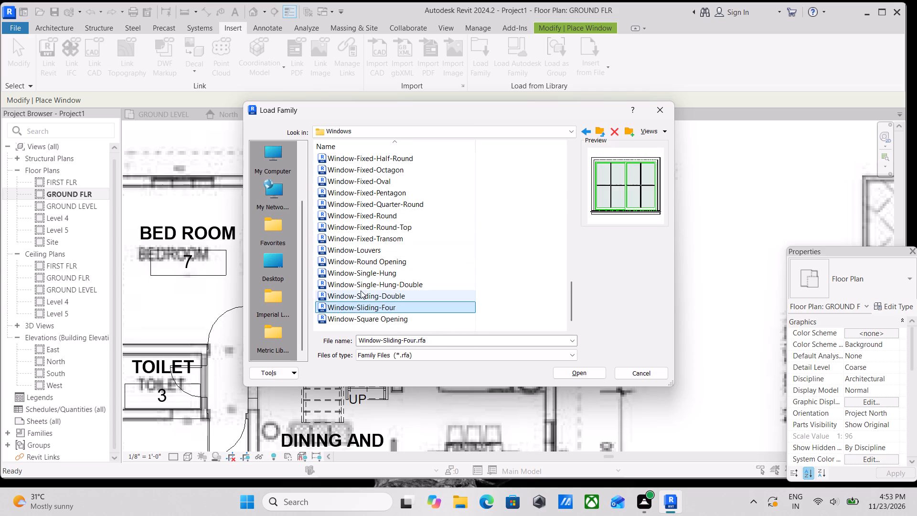
Compare the fixed round-top, louvers, single-hung, fixed transom, octagon and half-round window families.
left_click(354, 223)
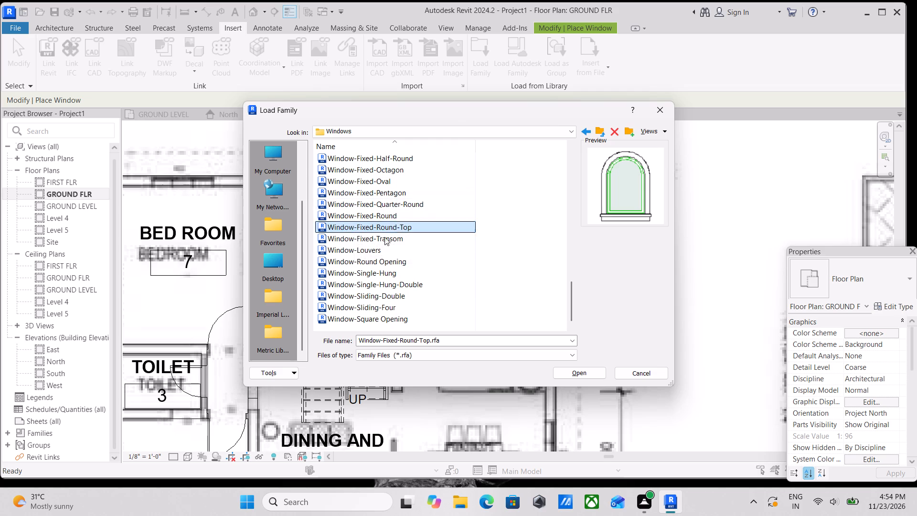
left_click(358, 249)
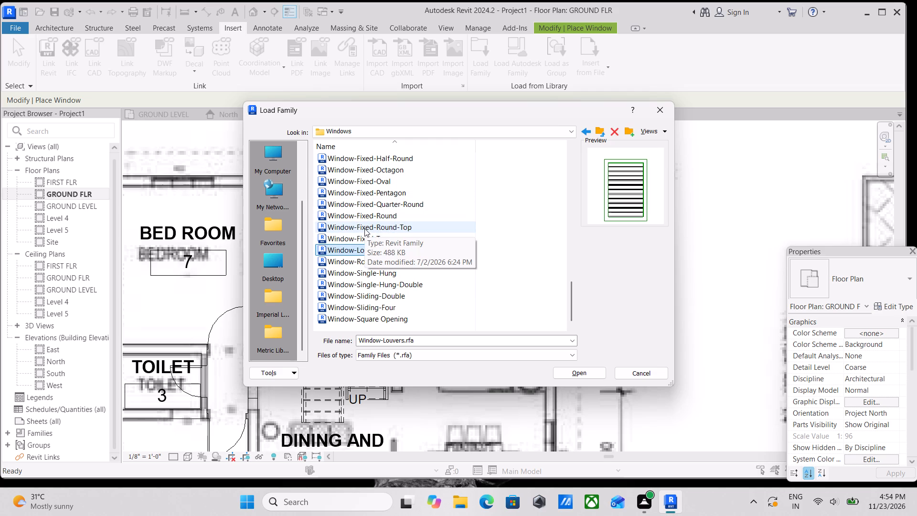
scroll(388, 205, "down", 1)
left_click(324, 271)
scroll(409, 282, "down", 2)
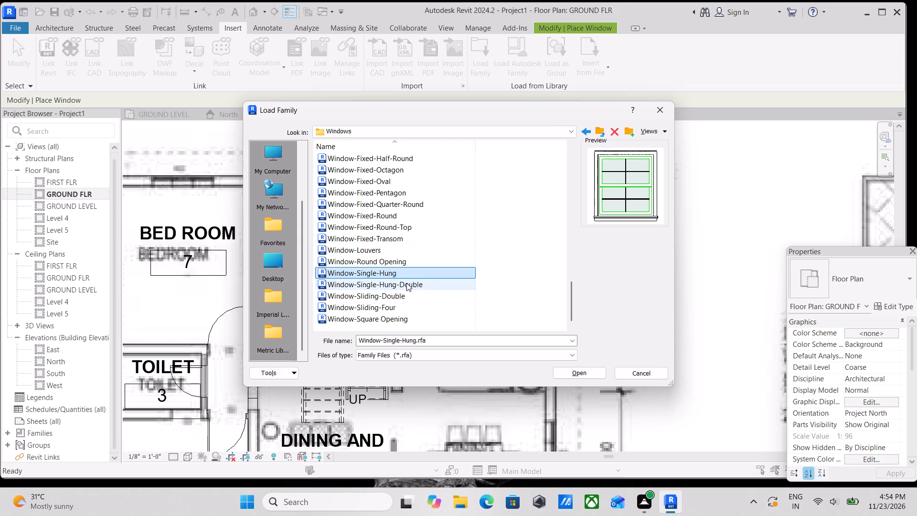
left_click(361, 279)
left_click(370, 239)
scroll(364, 202, "up", 1)
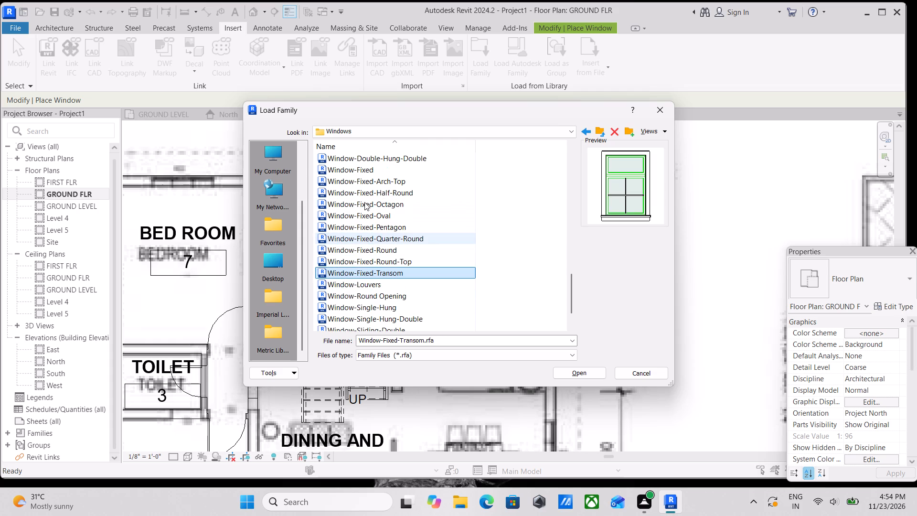
left_click(364, 202)
left_click(364, 188)
scroll(364, 188, "up", 2)
Review the triple-transom, single, double-transom, sash-variable, sidelight and double casement window families.
left_click(364, 188)
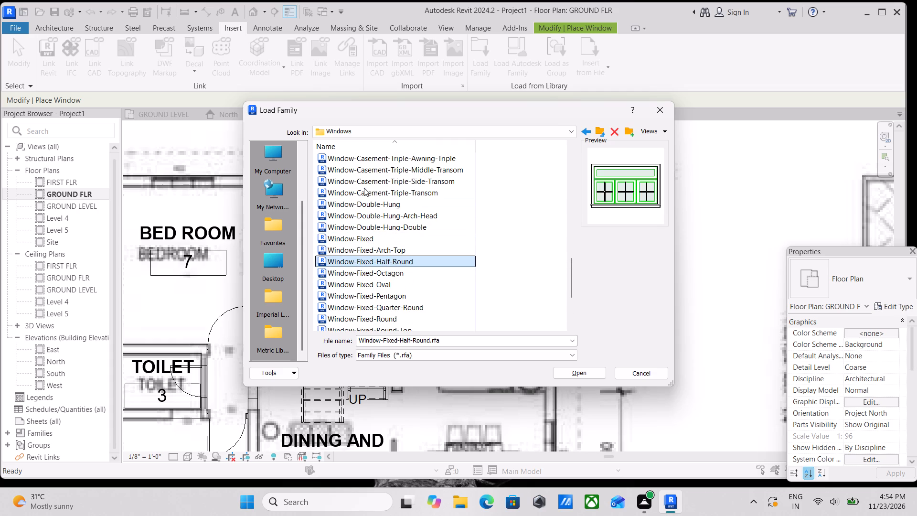
left_click(375, 216)
scroll(377, 187, "up", 2)
left_click(377, 187)
left_click(382, 216)
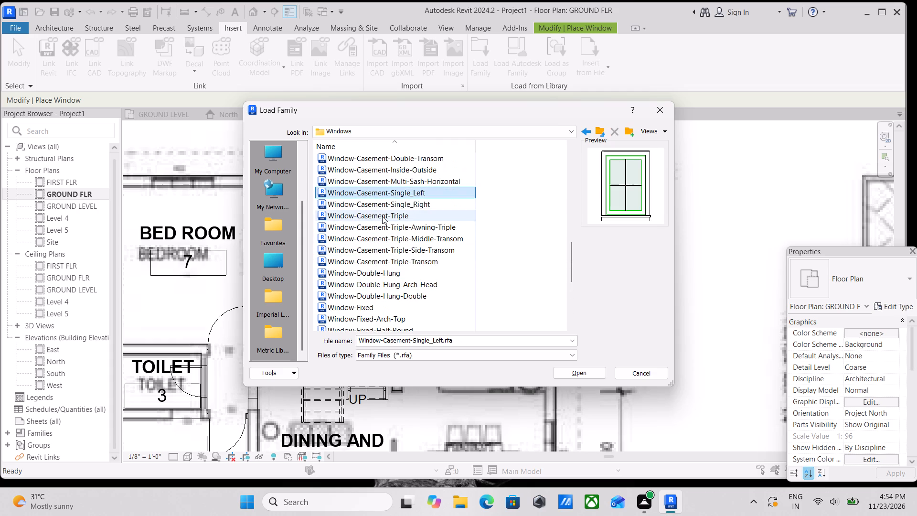
scroll(379, 193, "up", 1)
left_click(379, 193)
left_click(385, 173)
left_click(387, 193)
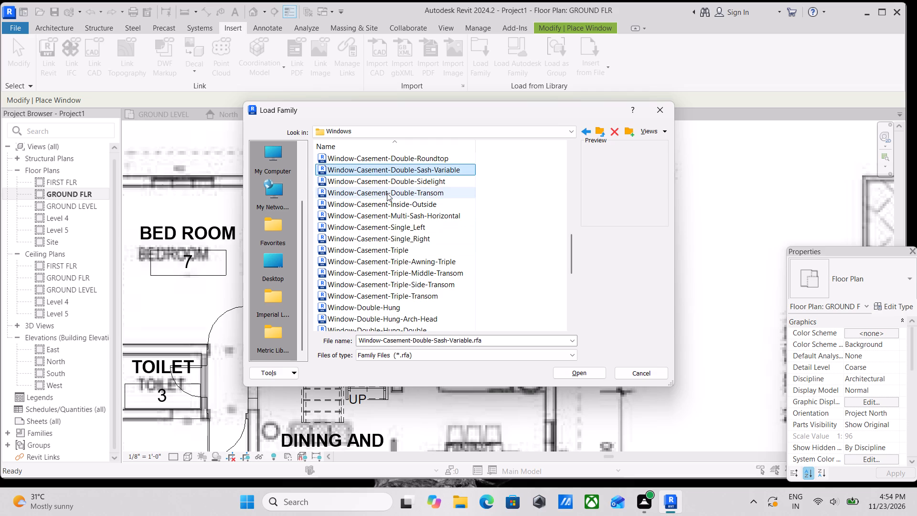
left_click(388, 183)
scroll(388, 183, "up", 3)
left_click(360, 227)
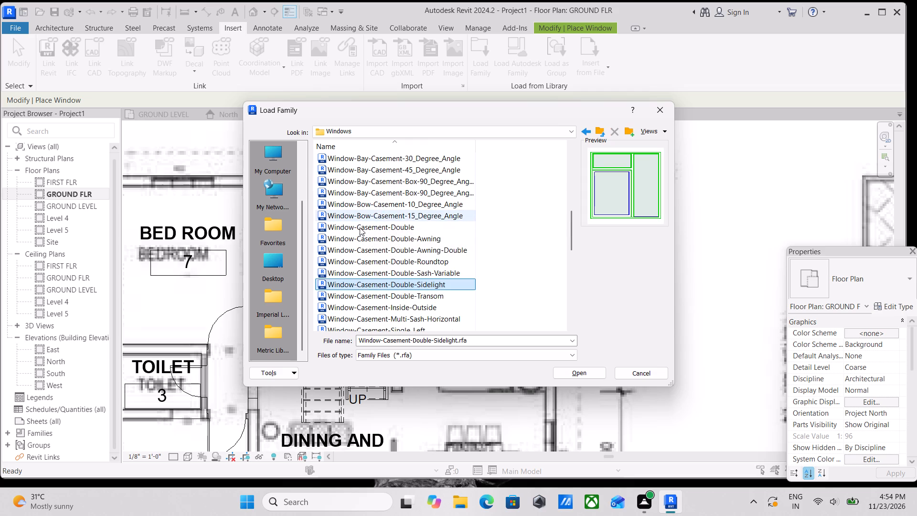
left_click(369, 203)
left_click(369, 228)
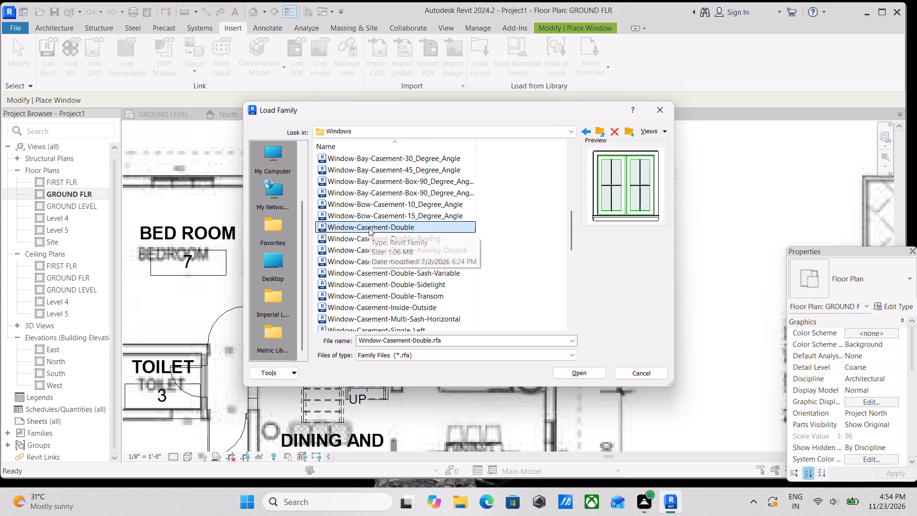
Review the bow and bay casement families, plus the double, single, triple and variable awning window families.
left_click(373, 205)
left_click(370, 180)
left_click(370, 165)
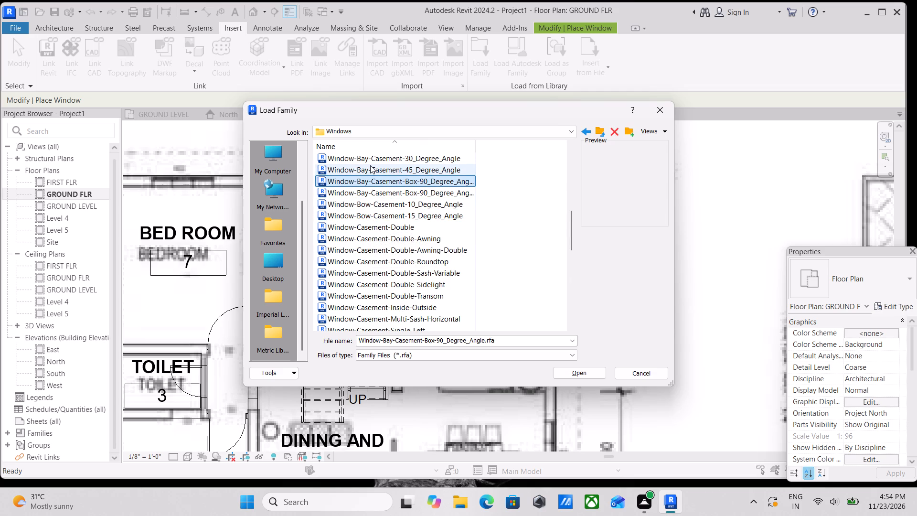
scroll(370, 165, "up", 2)
left_click(371, 195)
left_click(374, 214)
scroll(380, 183, "up", 2)
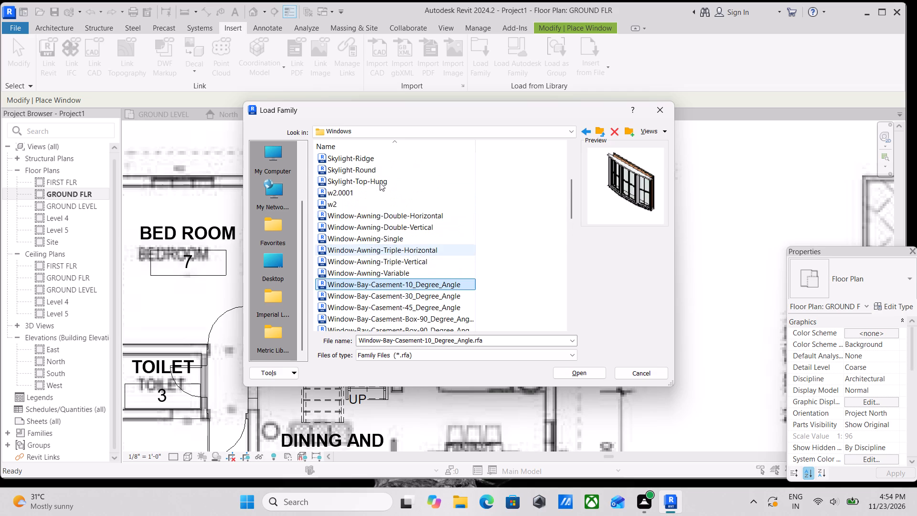
left_click(377, 229)
left_click(384, 216)
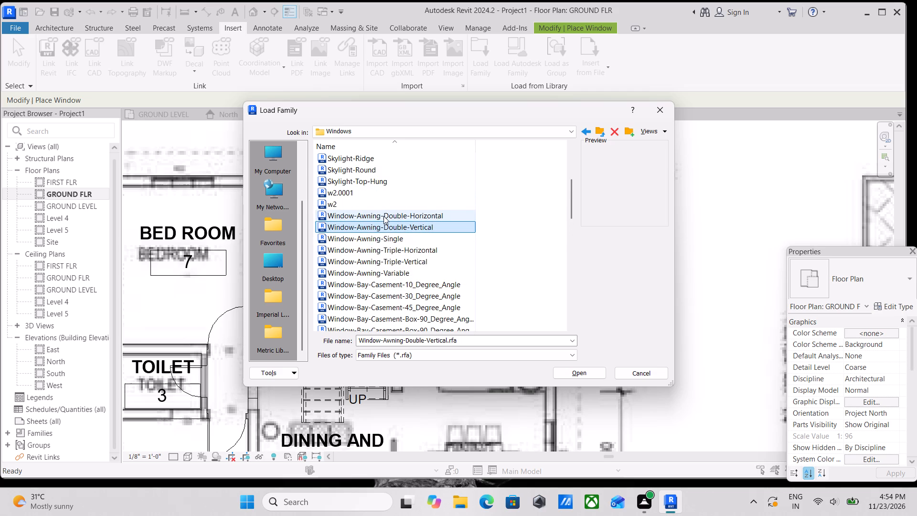
left_click(377, 240)
scroll(377, 240, "down", 1)
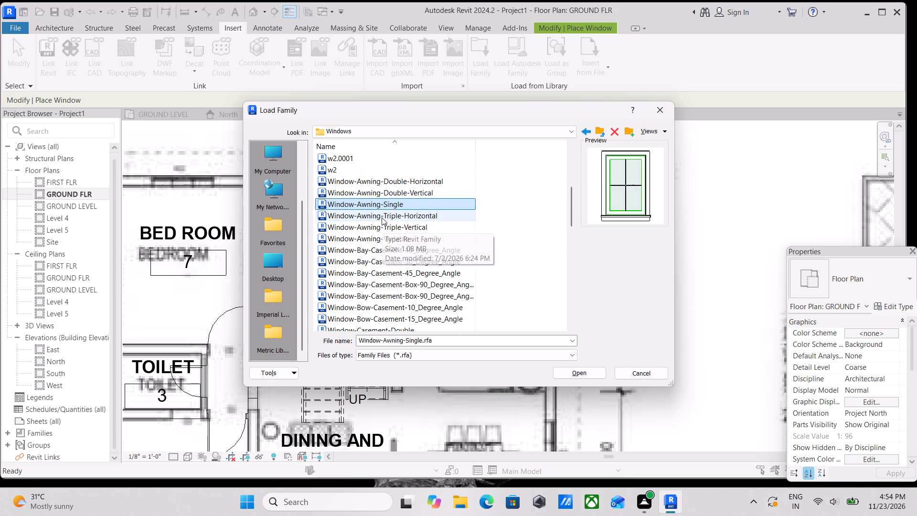
left_click(382, 217)
left_click(377, 231)
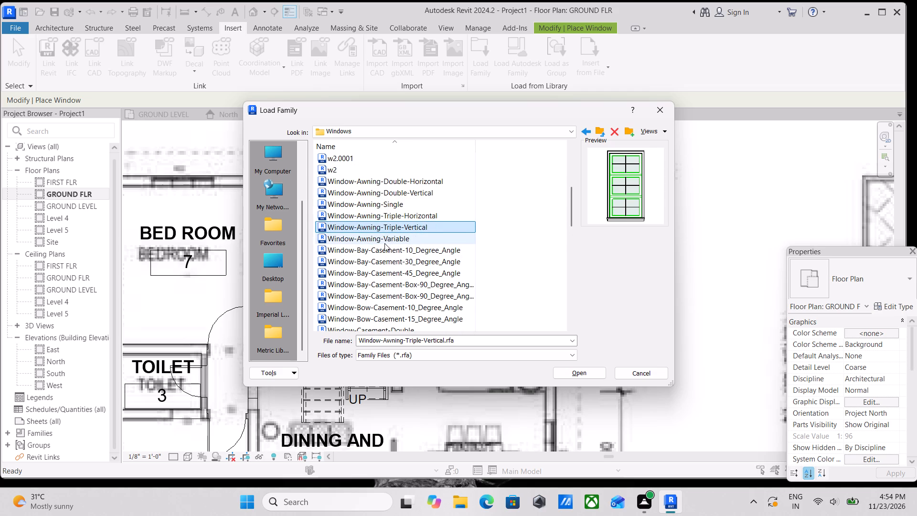
left_click(383, 241)
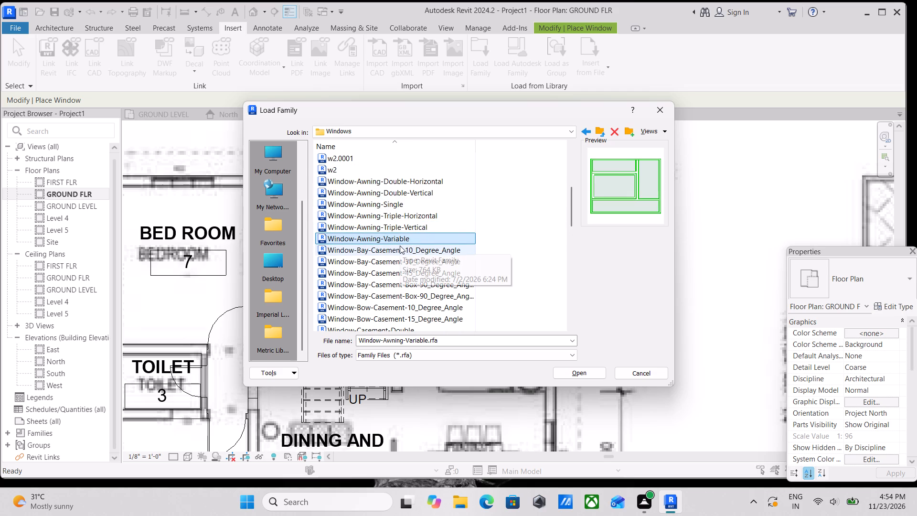
Compare the previews of the 10, 30 and 45-degree and box 90-degree bay casement families.
left_click(400, 246)
left_click(404, 259)
left_click(408, 271)
scroll(408, 270, "down", 1)
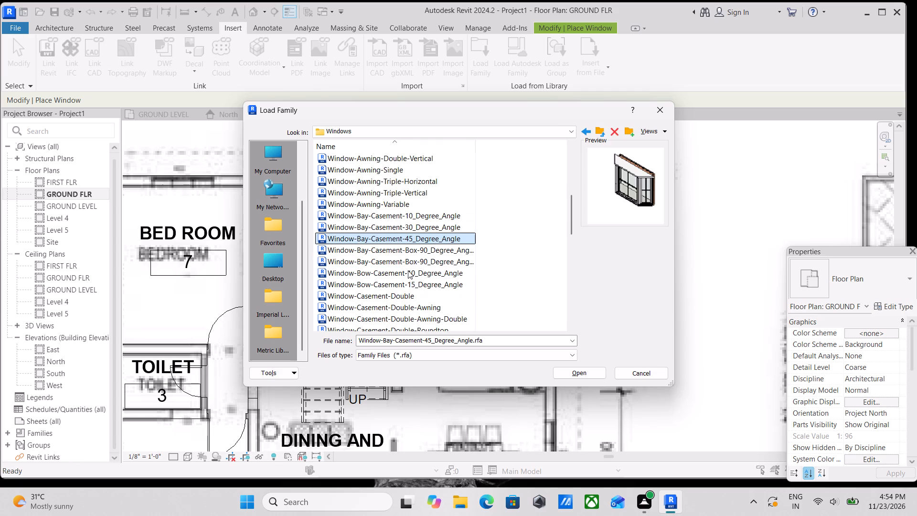
left_click(416, 251)
left_click(418, 254)
left_click(421, 257)
scroll(421, 257, "down", 1)
Compare the Window-Casement-Double family with its awning, sash-variable and sidelight variants.
left_click(405, 249)
left_click(395, 263)
scroll(412, 277, "down", 1)
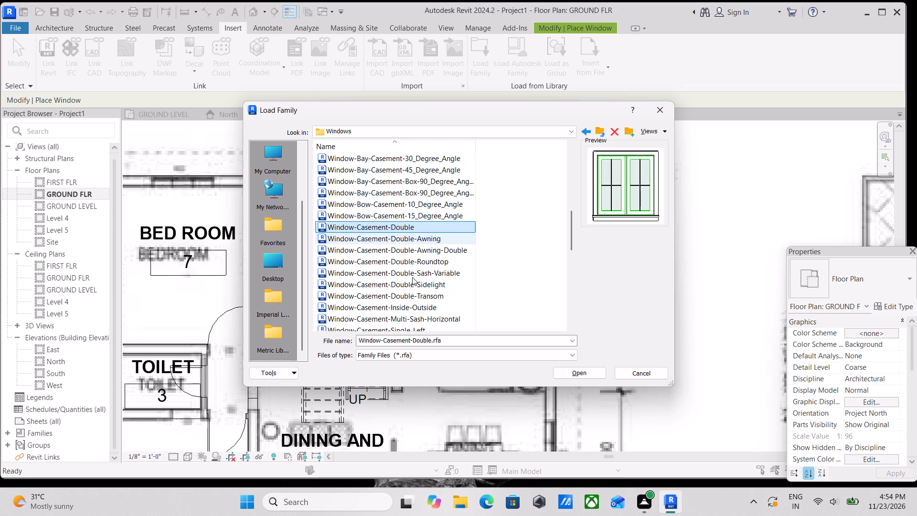
left_click(410, 245)
left_click(408, 238)
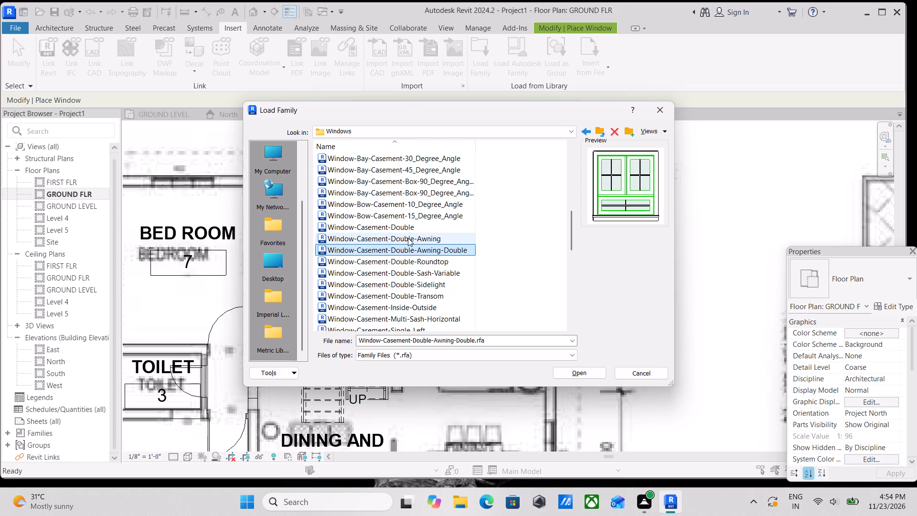
left_click(411, 270)
left_click(414, 255)
left_click(416, 249)
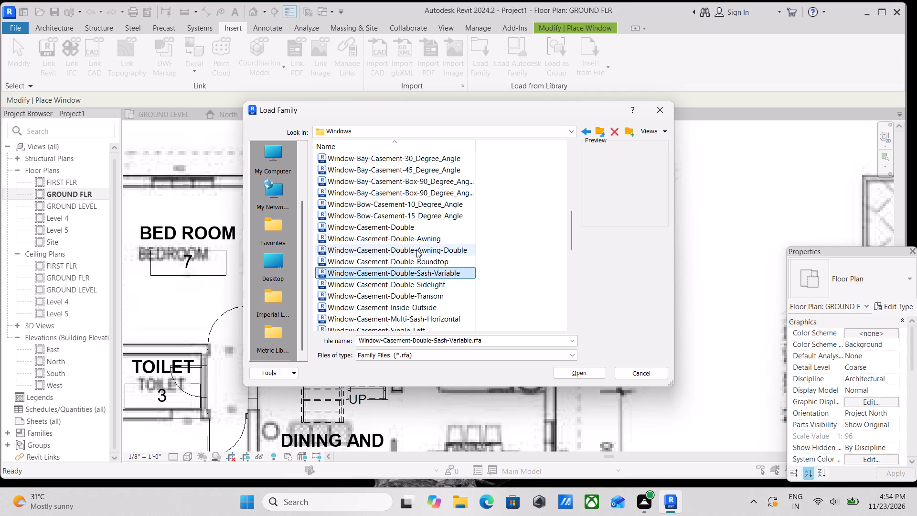
left_click(355, 231)
left_click(388, 277)
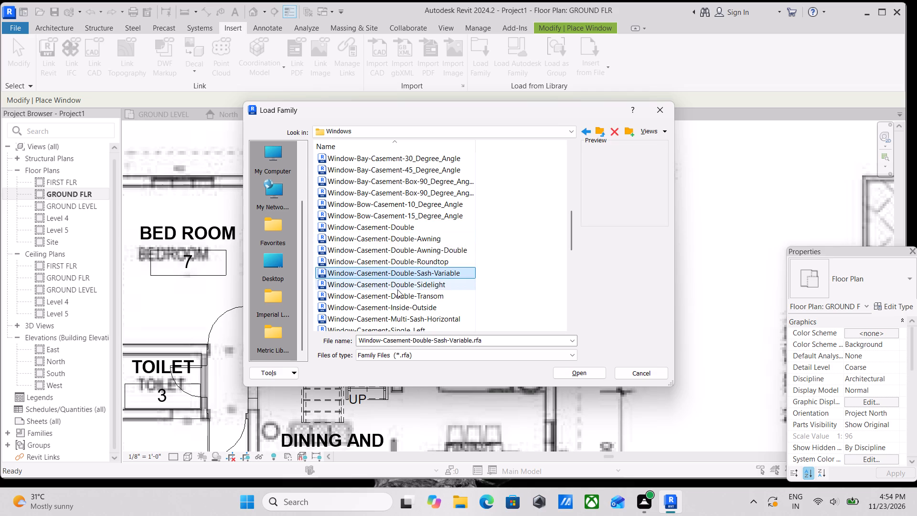
left_click(397, 290)
Examine the single, inside-outside and triple casement families, including the middle-, side- and full-transom variants.
scroll(397, 290, "down", 3)
left_click(394, 240)
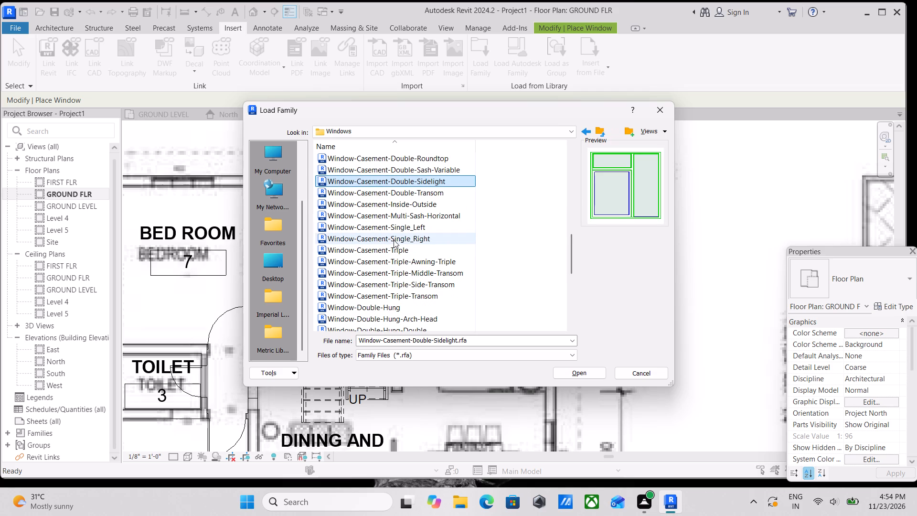
left_click(393, 236)
left_click(402, 209)
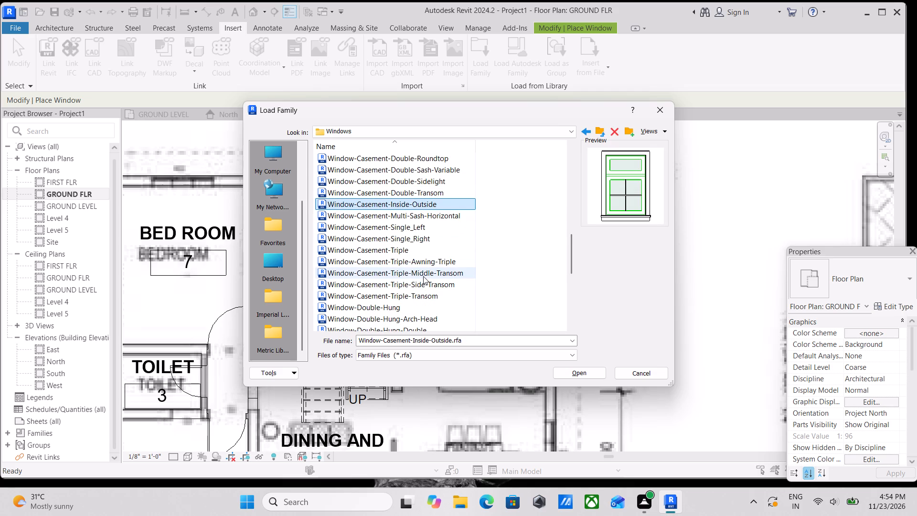
left_click(423, 276)
scroll(423, 276, "down", 1)
left_click(416, 251)
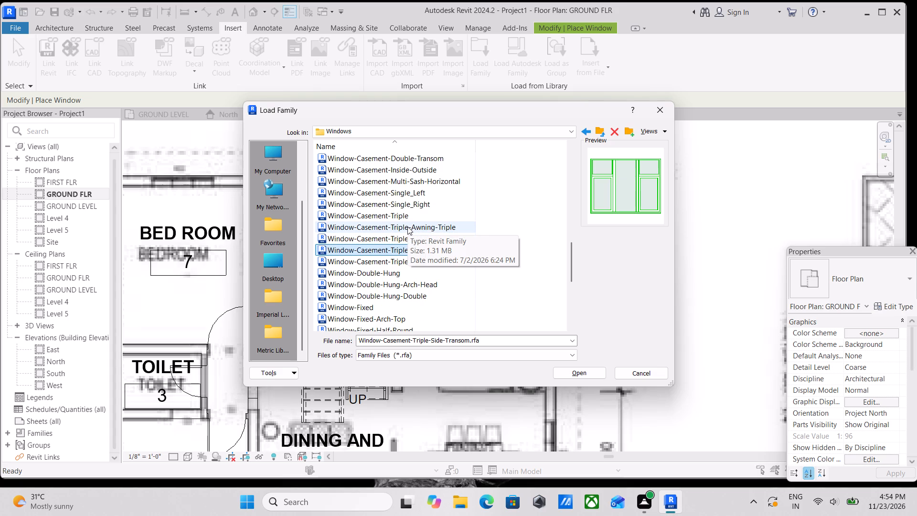
left_click(393, 257)
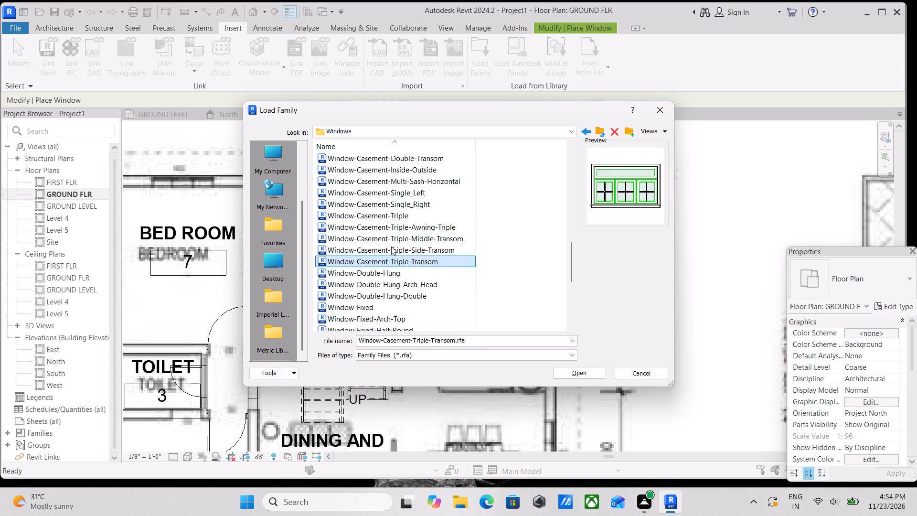
left_click(391, 247)
left_click(391, 232)
left_click(387, 219)
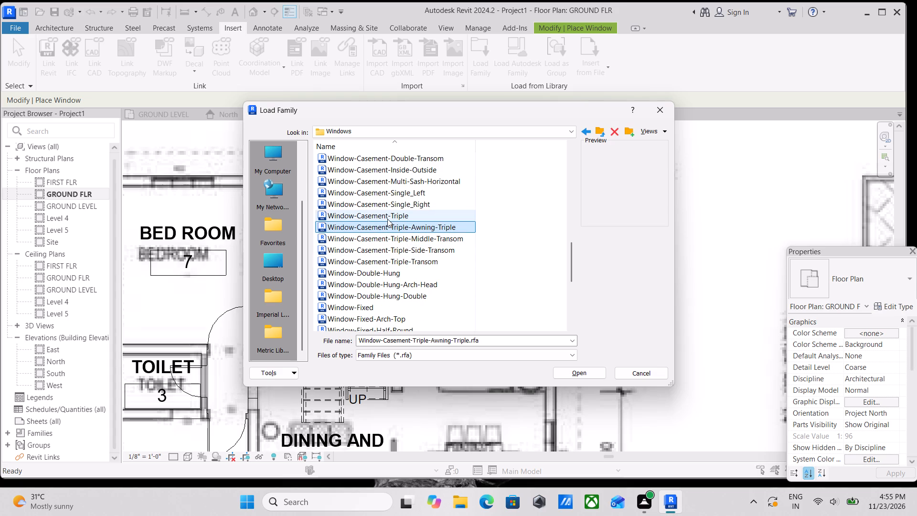
Examine the previews of the double-hung window families and the plain, arch-top and oval fixed window families.
left_click(389, 267)
scroll(389, 269, "down", 1)
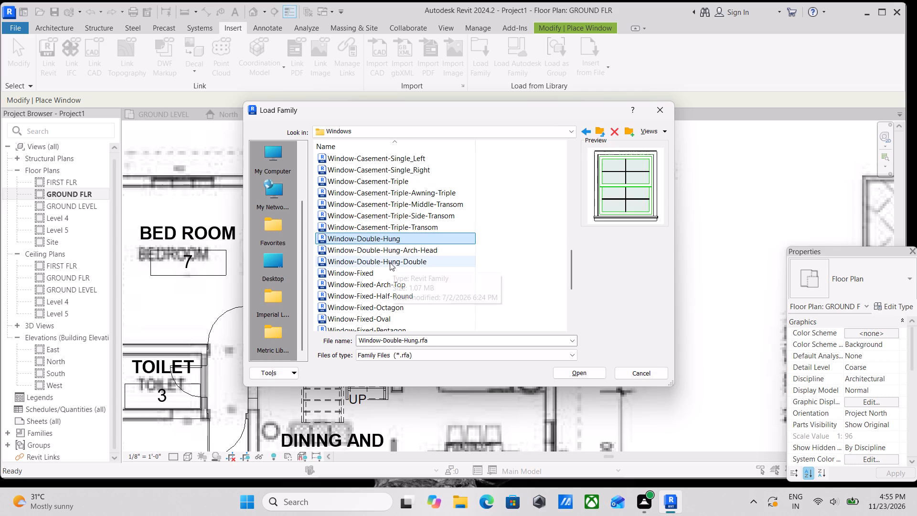
left_click(395, 250)
scroll(395, 250, "down", 1)
left_click(395, 250)
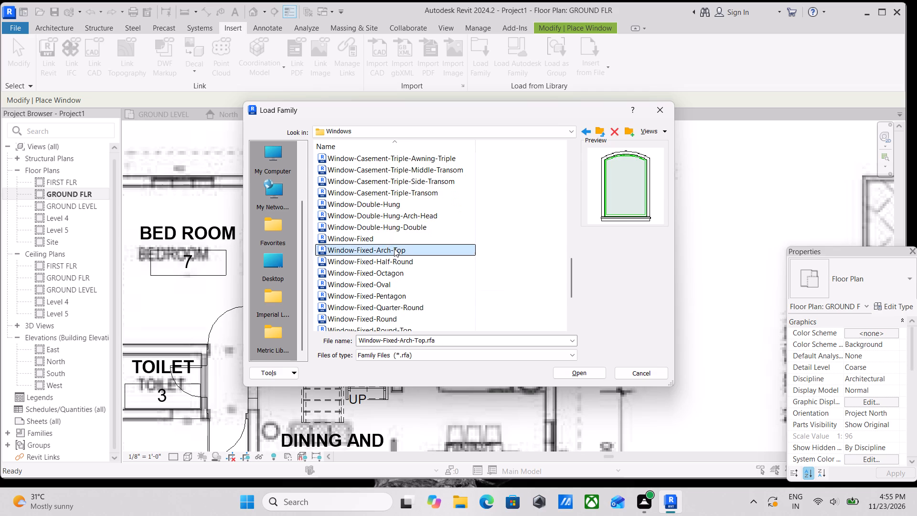
left_click(384, 237)
left_click(356, 227)
left_click(355, 224)
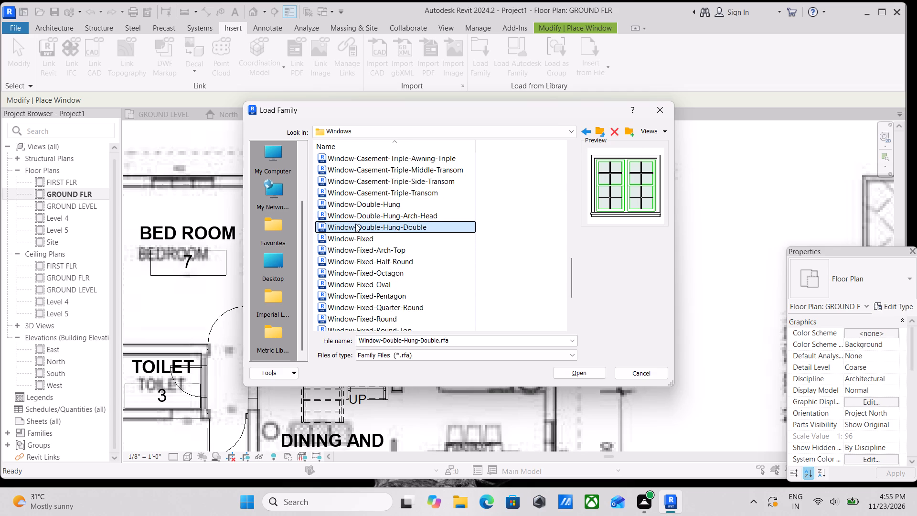
scroll(354, 265, "down", 1)
left_click(354, 263)
left_click(355, 255)
left_click(360, 230)
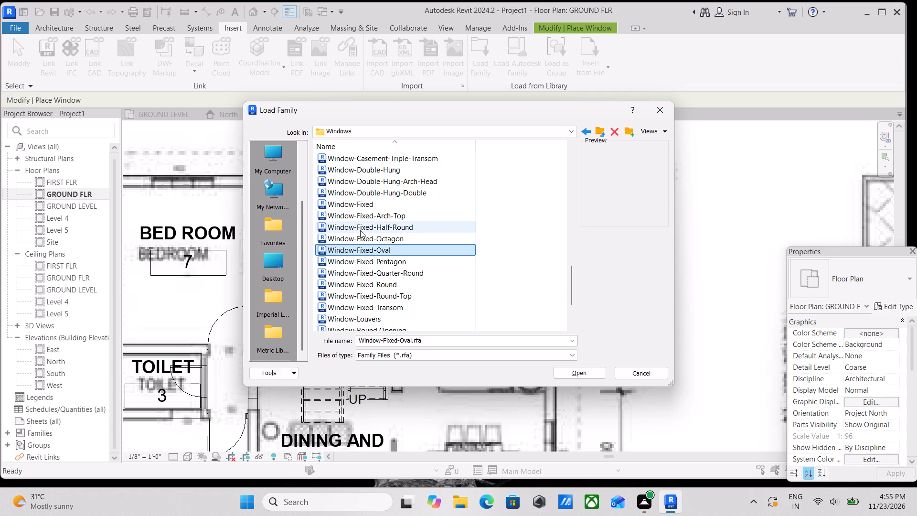
left_click(370, 209)
left_click(376, 216)
scroll(387, 203, "down", 2)
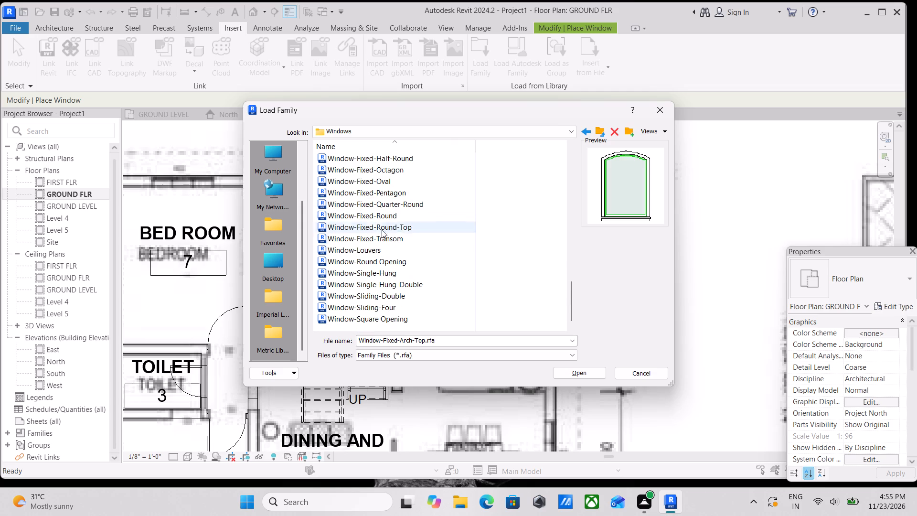
Compare the transom, round-top, round, quarter-round, pentagon, oval, octagon and half-round fixed window families.
left_click(372, 239)
left_click(369, 226)
left_click(368, 214)
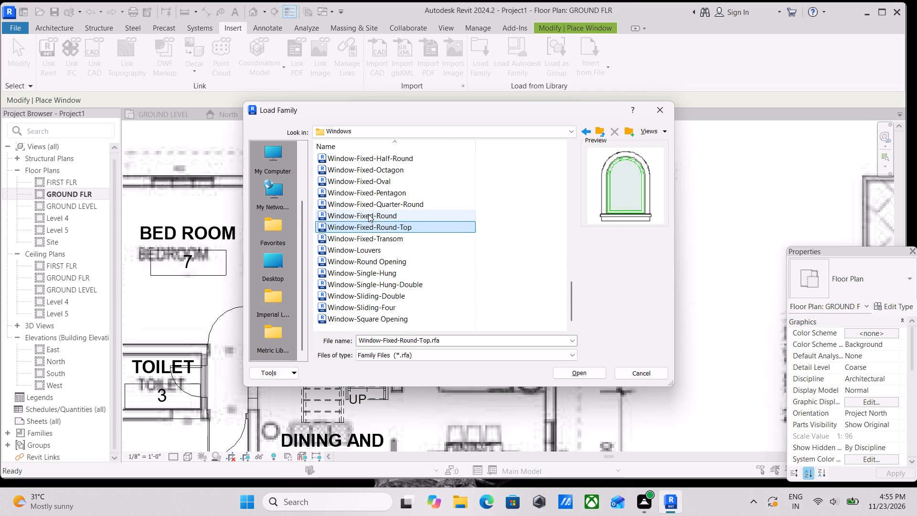
left_click(372, 201)
left_click(373, 189)
left_click(376, 179)
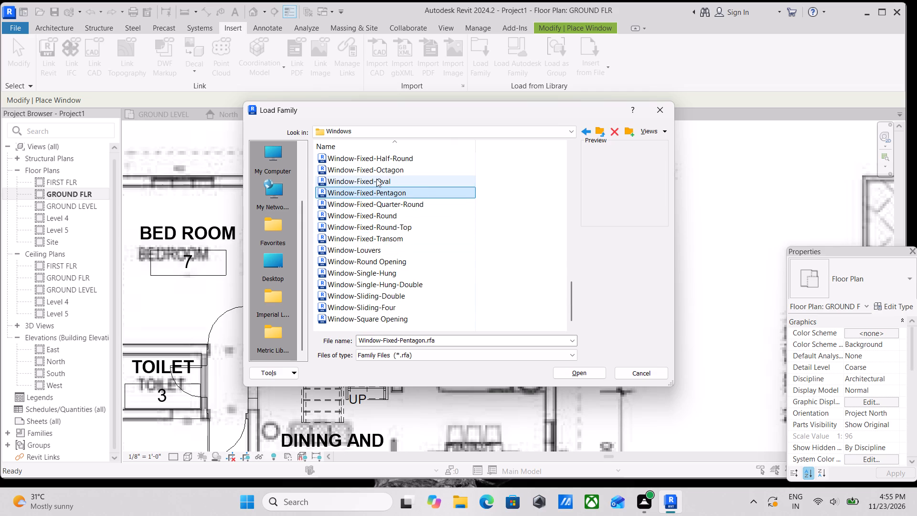
left_click(383, 168)
left_click(386, 156)
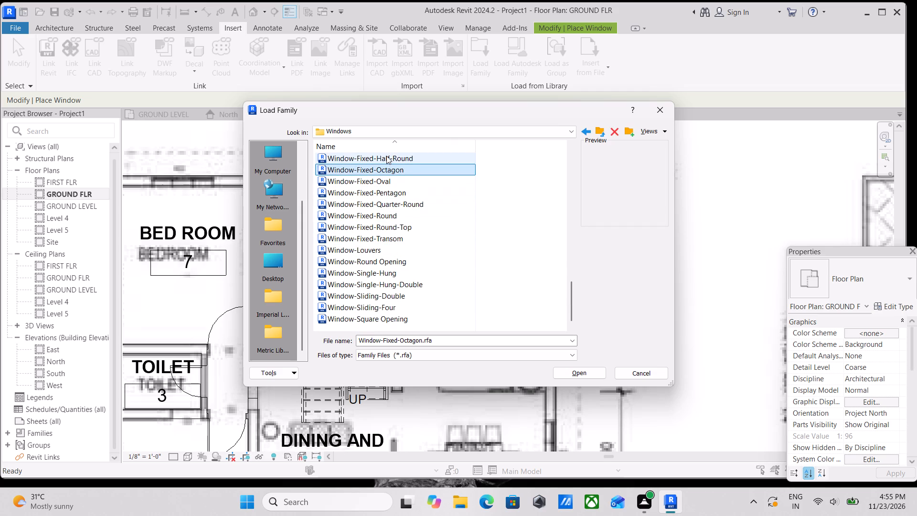
Review the sliding, single-hung, square-opening, round-opening and fixed-transom window families.
scroll(388, 263, "down", 1)
left_click(373, 292)
left_click(370, 312)
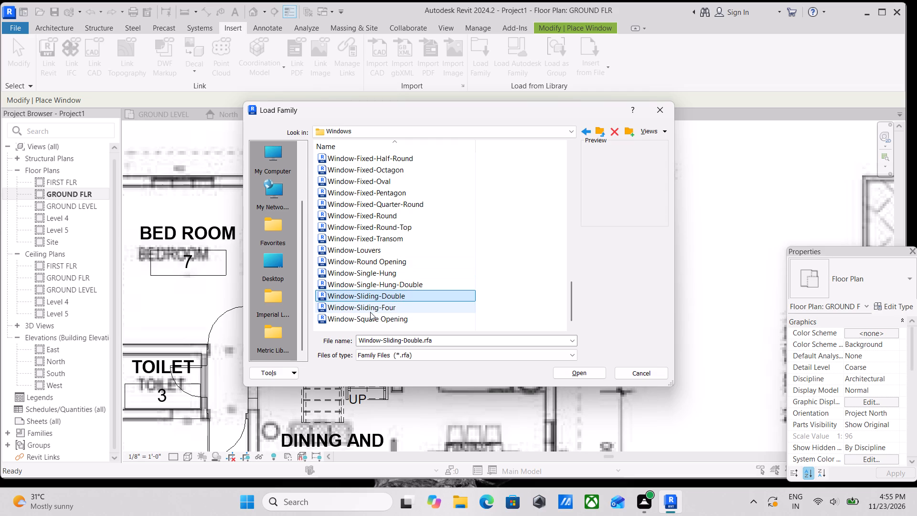
left_click(374, 320)
left_click(368, 296)
left_click(375, 270)
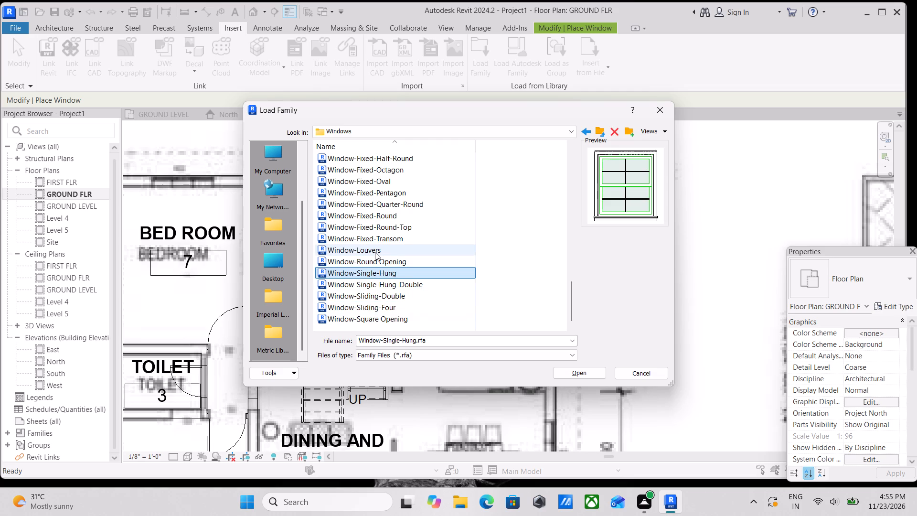
left_click(375, 317)
left_click(373, 278)
left_click(368, 259)
left_click(368, 237)
Recheck the previews of the round, round-top, quarter-round, pentagon, oval, octagon and half-round fixed window families.
left_click(378, 219)
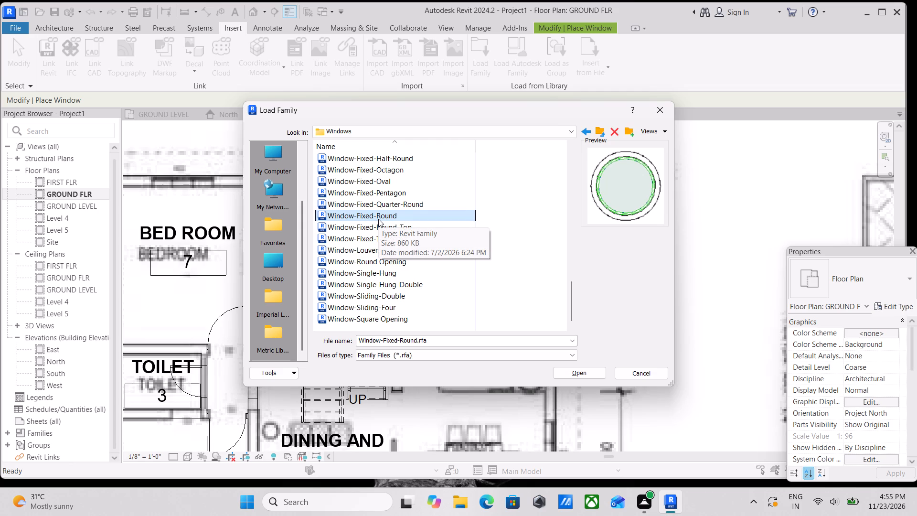
left_click(371, 220)
left_click(367, 226)
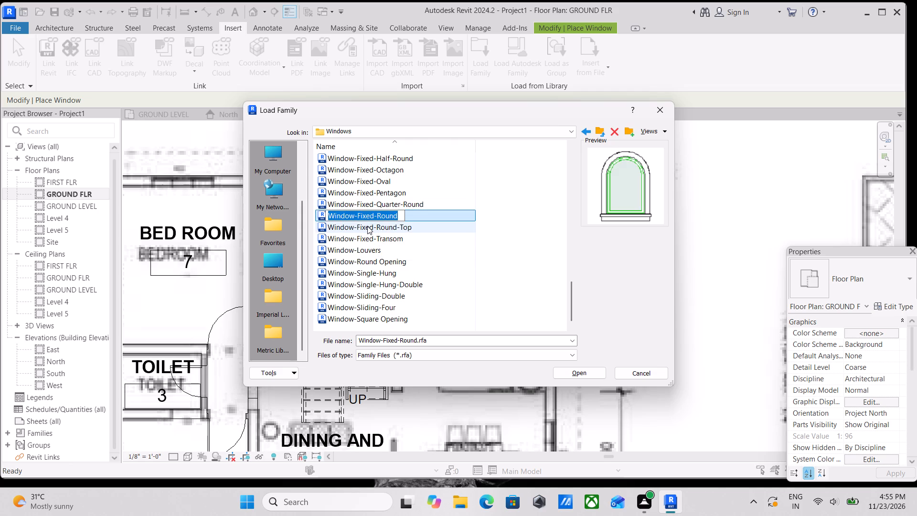
left_click(359, 200)
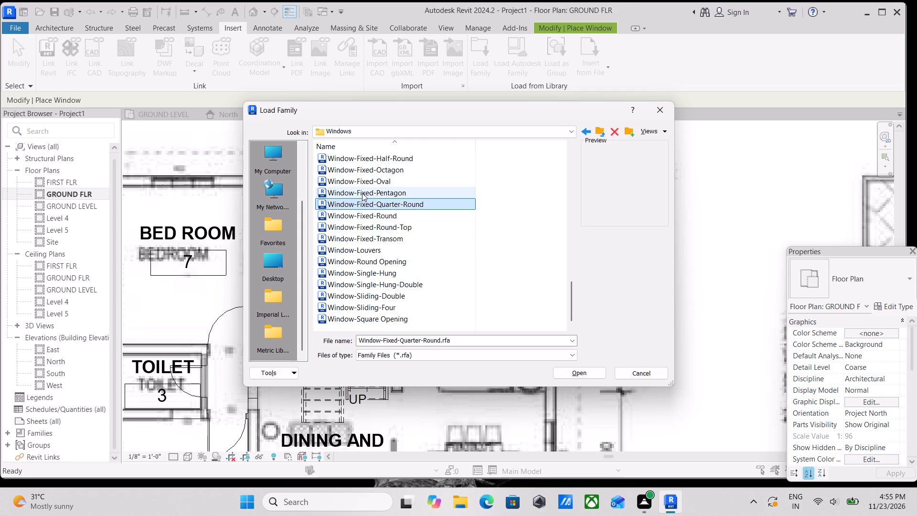
left_click(362, 193)
left_click(363, 180)
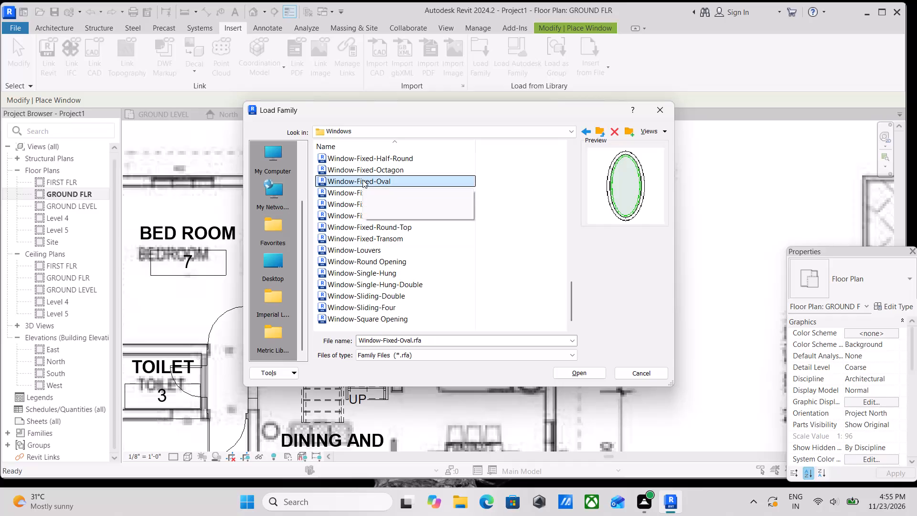
left_click(331, 165)
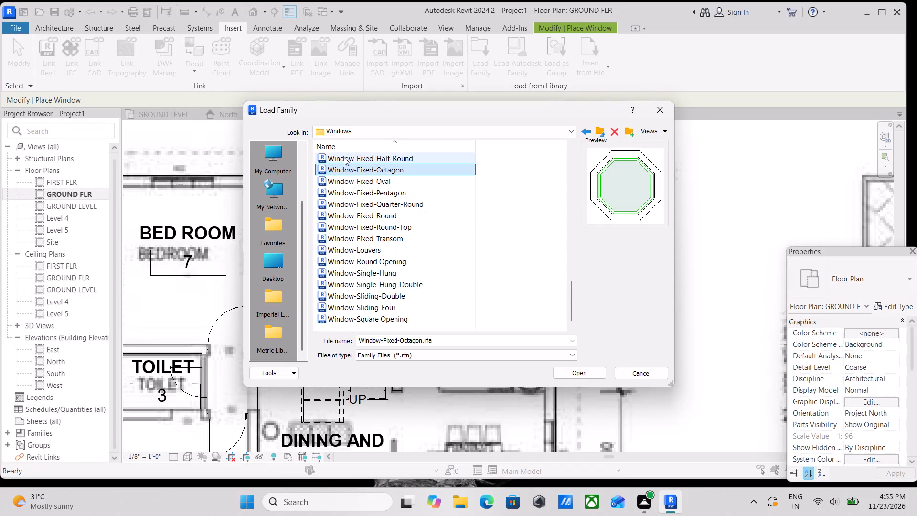
left_click(344, 157)
scroll(374, 236, "up", 2)
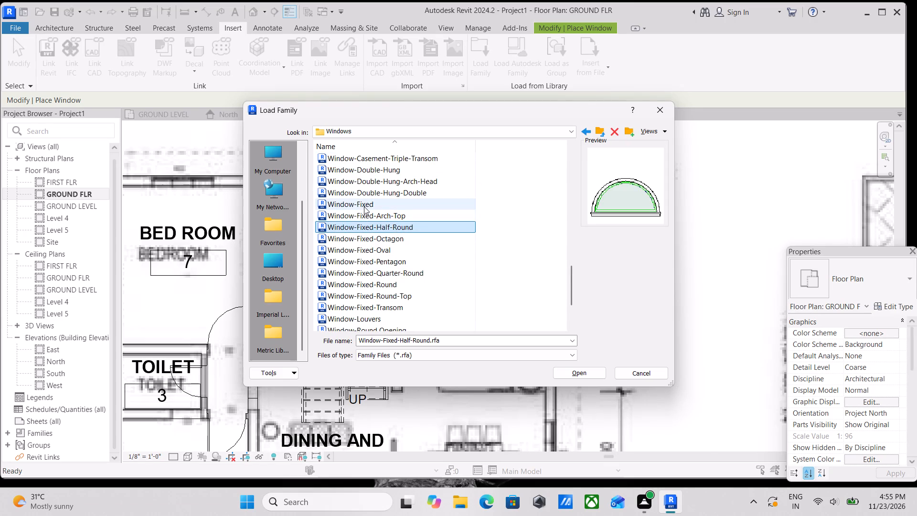
Revisit the plain fixed, double-hung, double-hung arch-head and double-hung double window family previews.
left_click(364, 206)
left_click(387, 196)
scroll(387, 205, "up", 1)
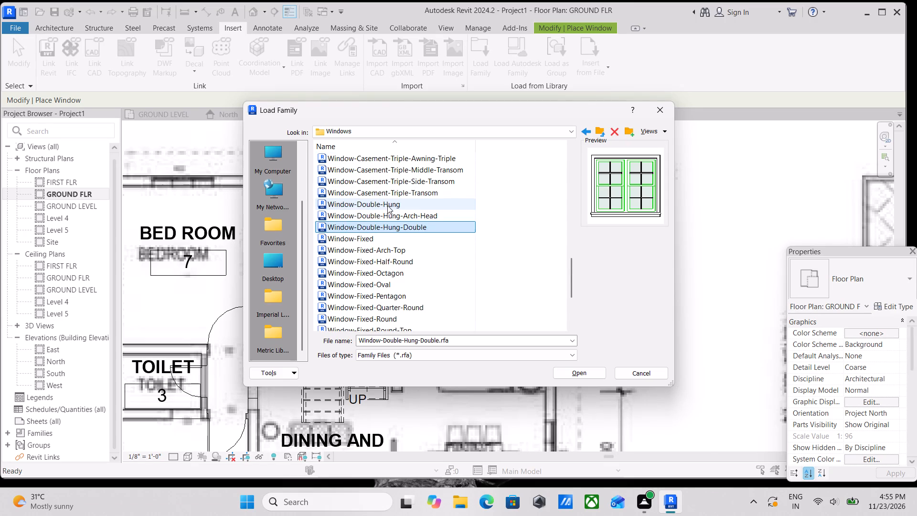
left_click(379, 208)
left_click(378, 214)
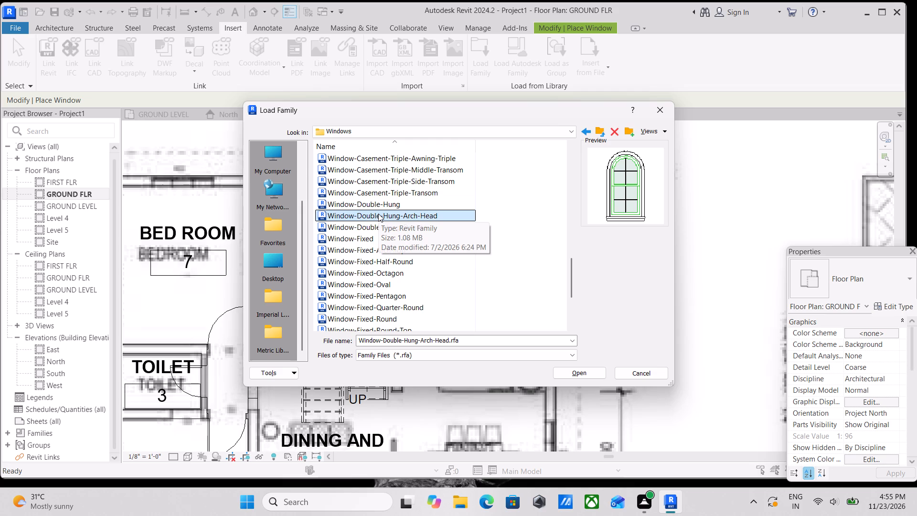
left_click(379, 189)
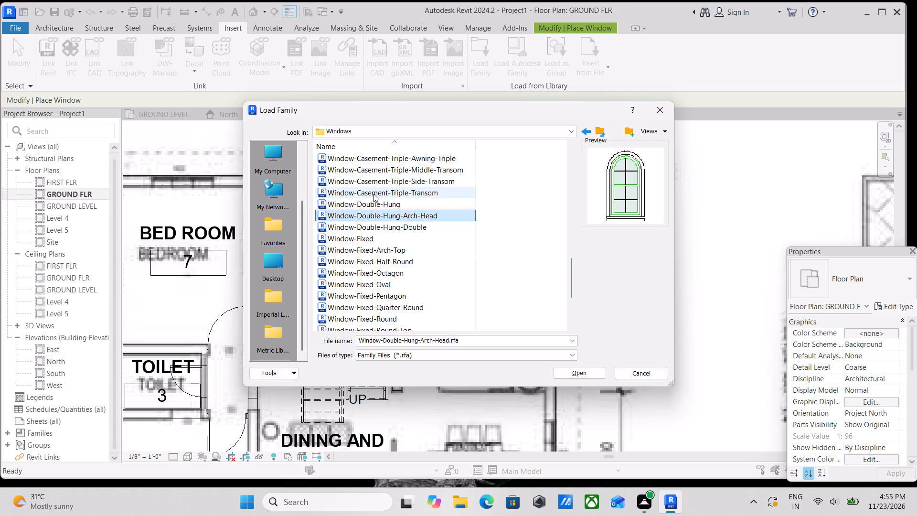
left_click(369, 199)
Compare the triple casement side-transom and middle-transom families, and load Window-Casement-Triple-Middle-Transom into the project.
left_click(367, 180)
scroll(367, 180, "up", 2)
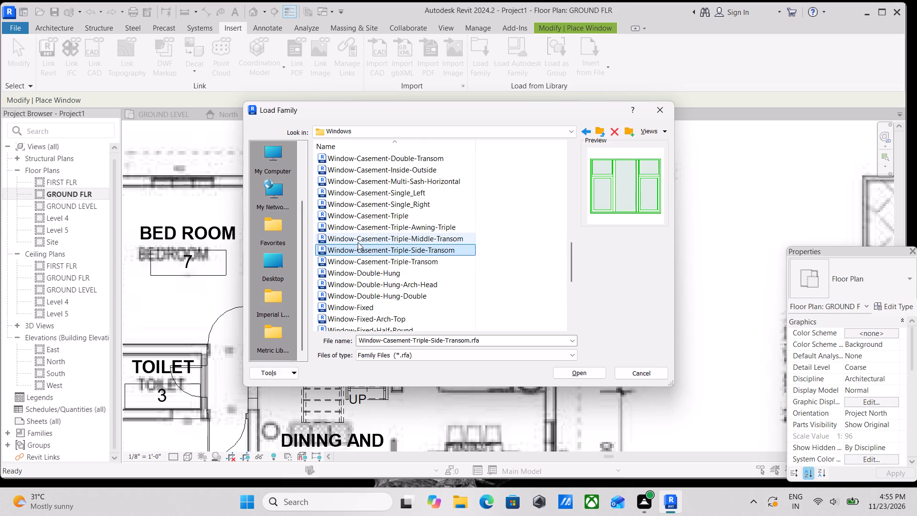
left_click(358, 242)
left_click(360, 249)
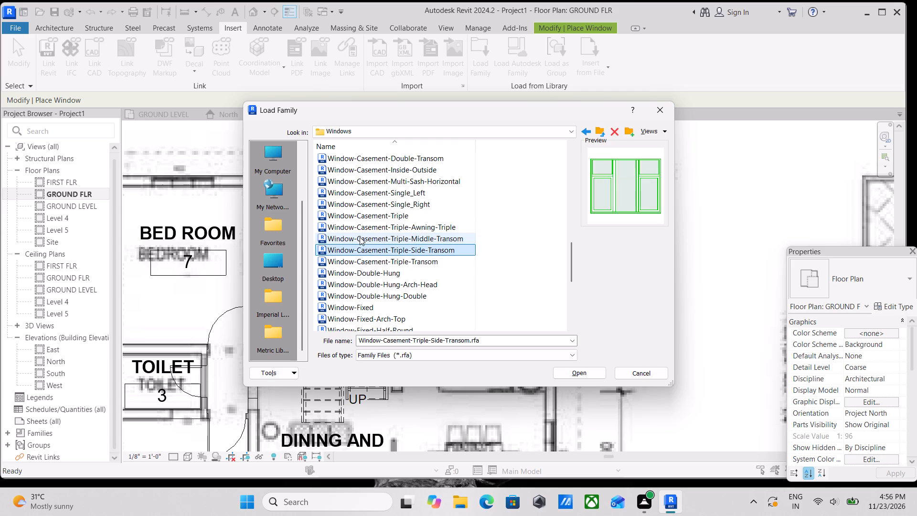
left_click(360, 236)
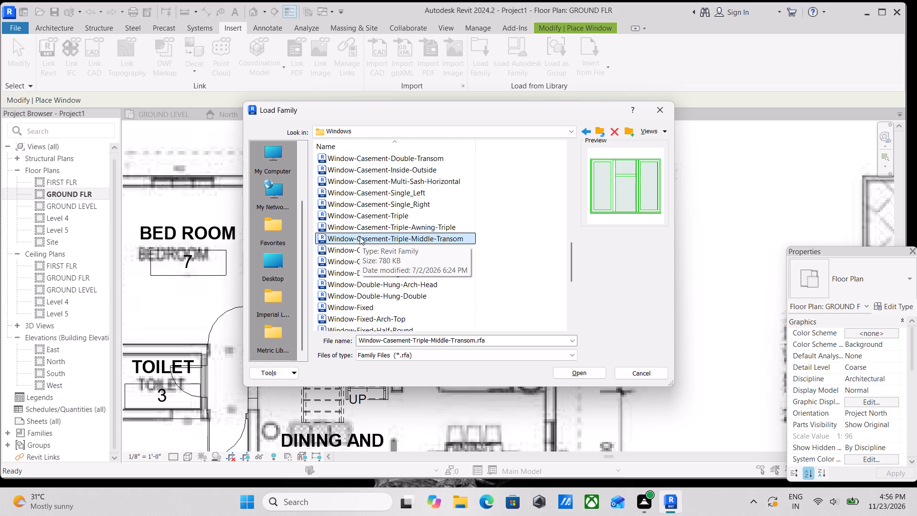
left_click(574, 370)
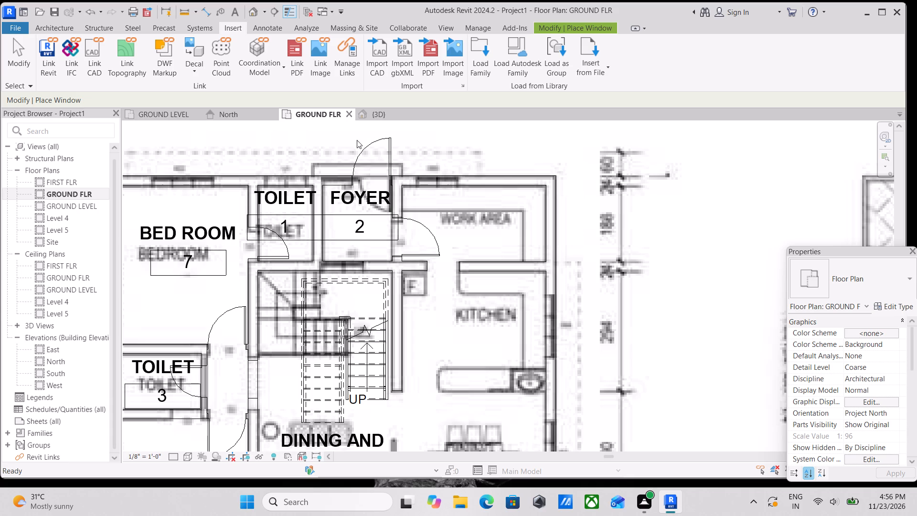
Duplicate the 72" x 53" triple casement middle-transom window type and name the copy WINDOW 4' X 4'.
scroll(697, 361, "down", 5)
middle_click_drag(688, 355, 577, 343)
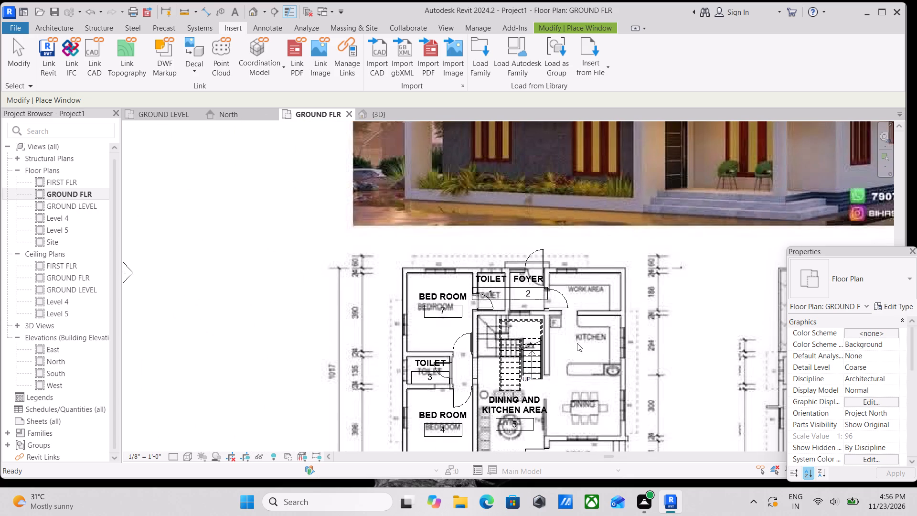
middle_click_drag(577, 343, 532, 343)
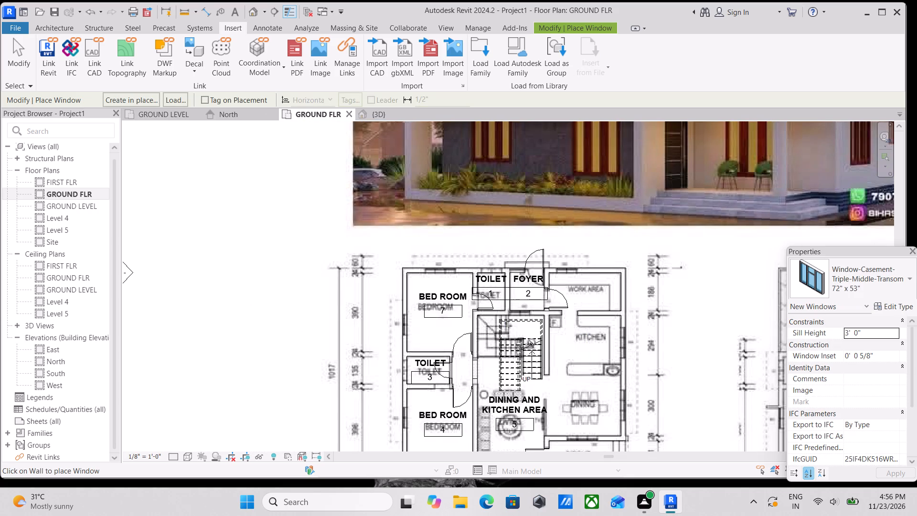
middle_click_drag(532, 343, 533, 356)
middle_click_drag(533, 356, 515, 356)
left_click(895, 304)
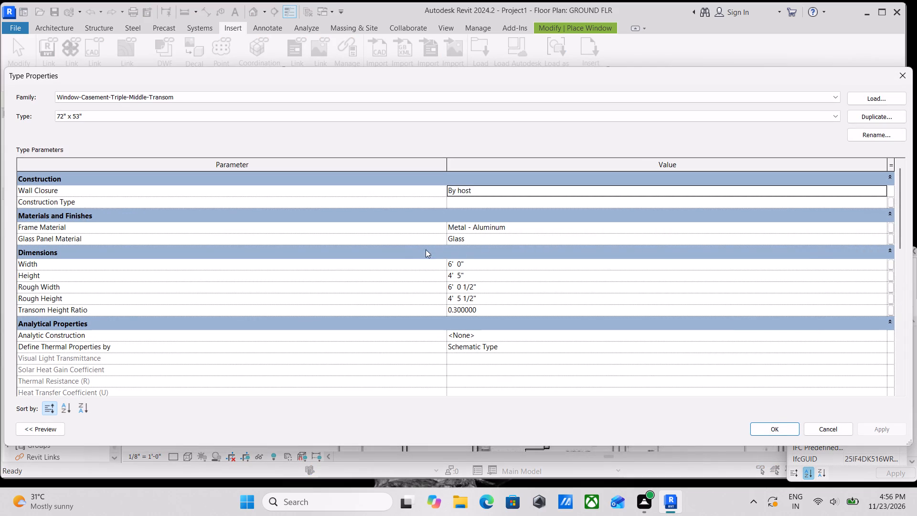
left_click(876, 112)
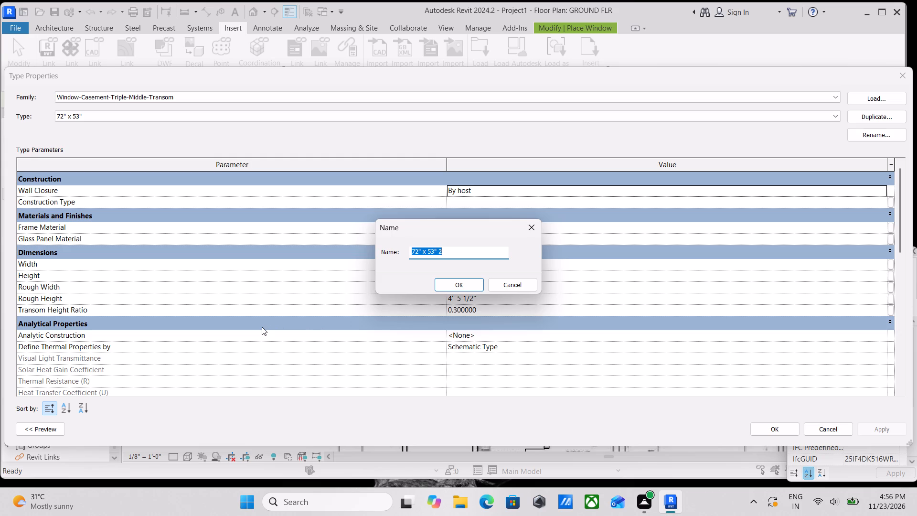
type("WINDOW")
key("space")
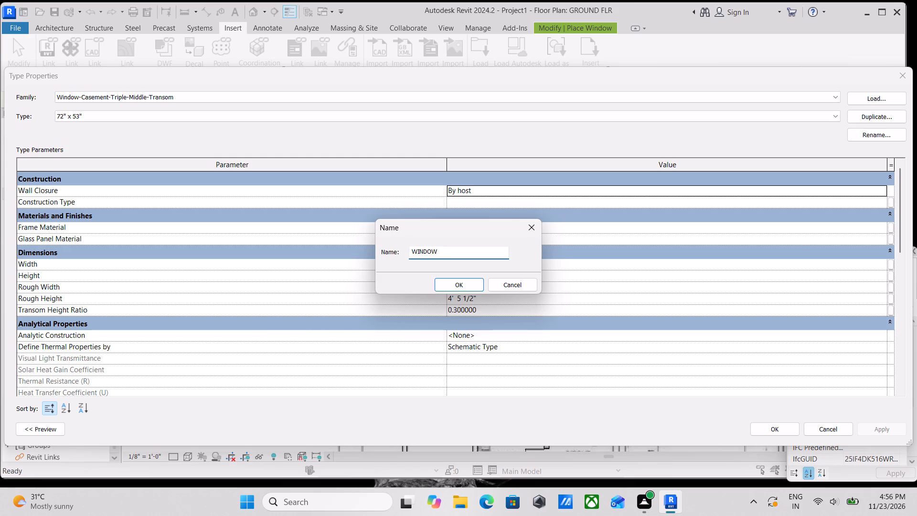
type("4'")
key("space")
type("C")
key("BackSpace")
key("x")
key("space")
type("4'")
left_click(449, 285)
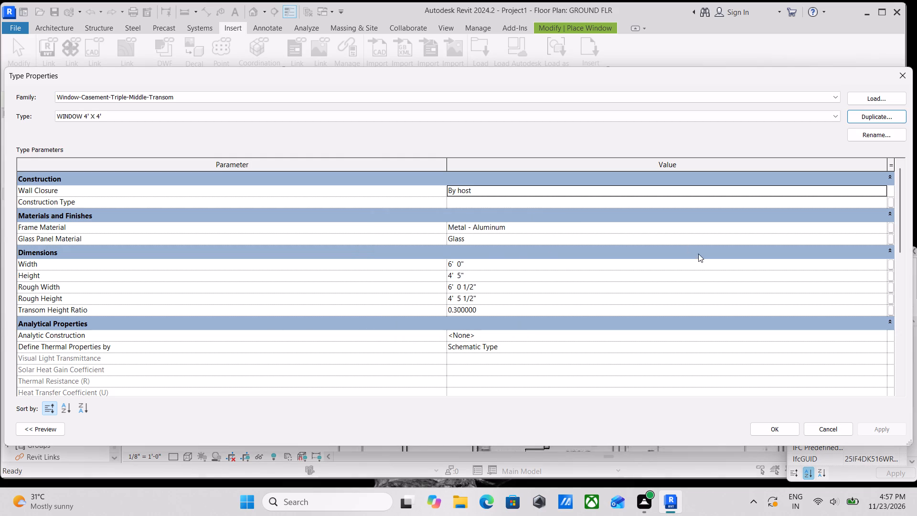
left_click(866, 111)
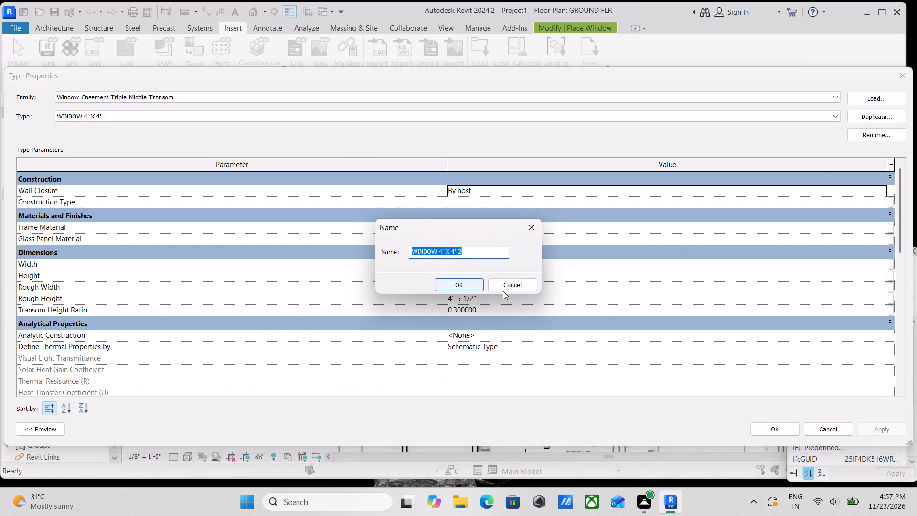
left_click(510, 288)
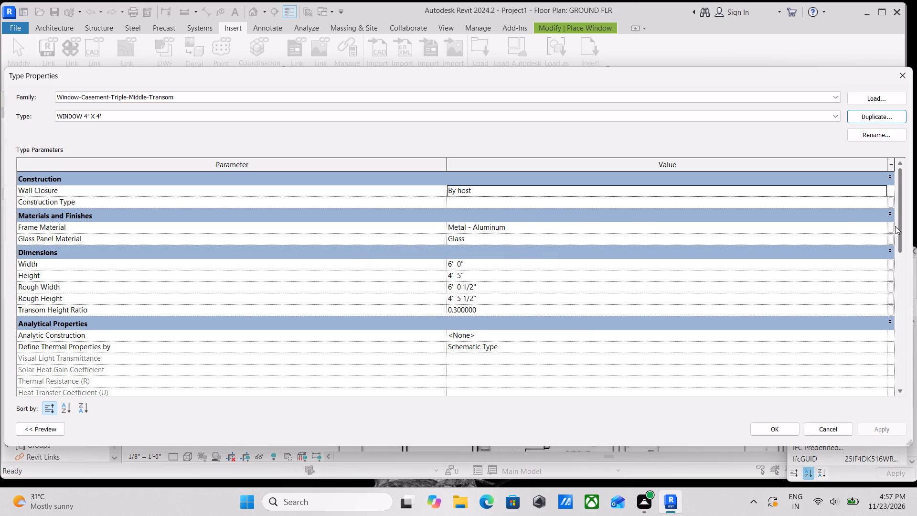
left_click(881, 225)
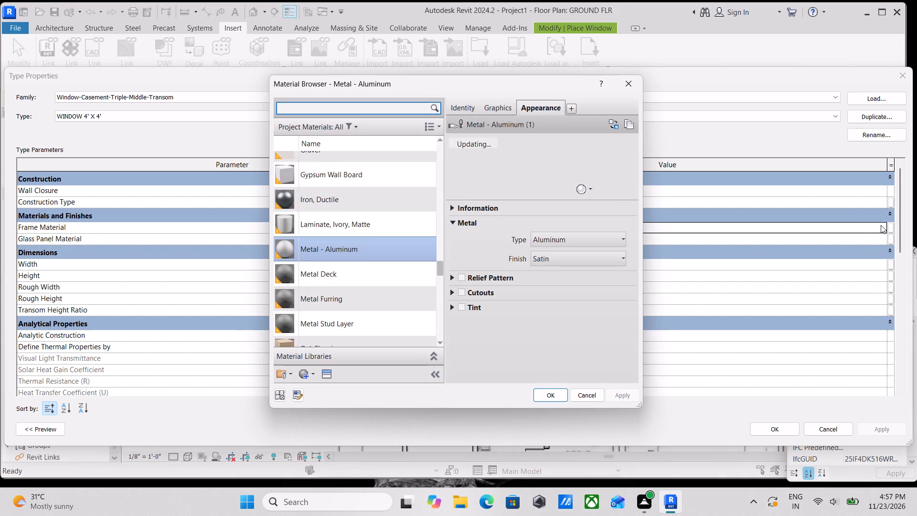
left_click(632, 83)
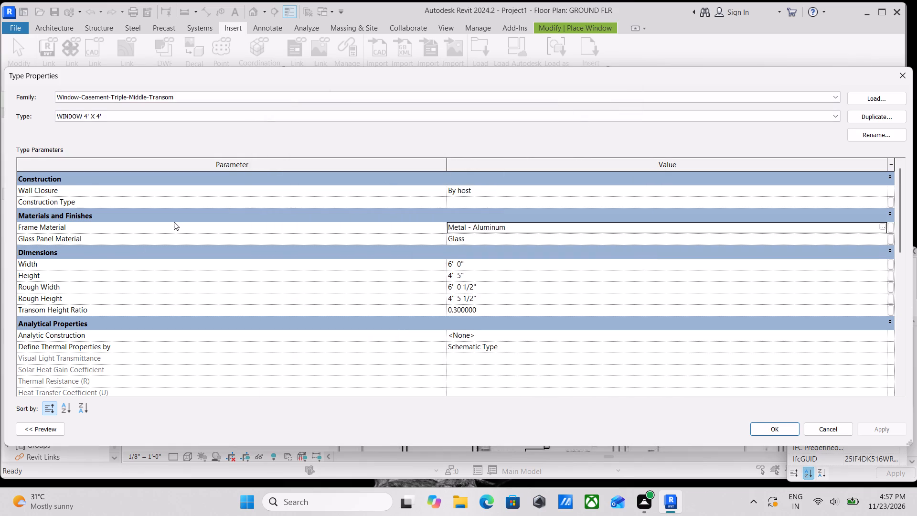
Set the WINDOW 4' X 4' type's height and width to 4' each and apply the changes.
scroll(85, 256, "down", 1)
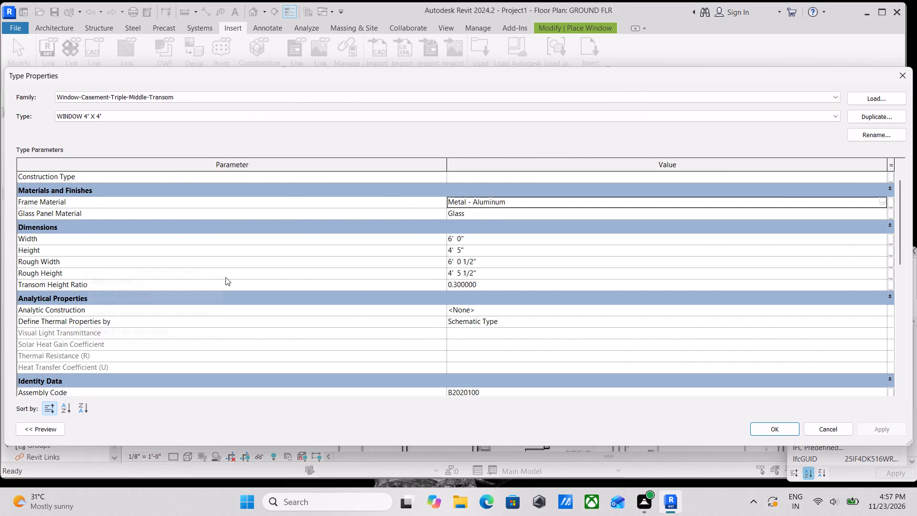
scroll(61, 242, "up", 1)
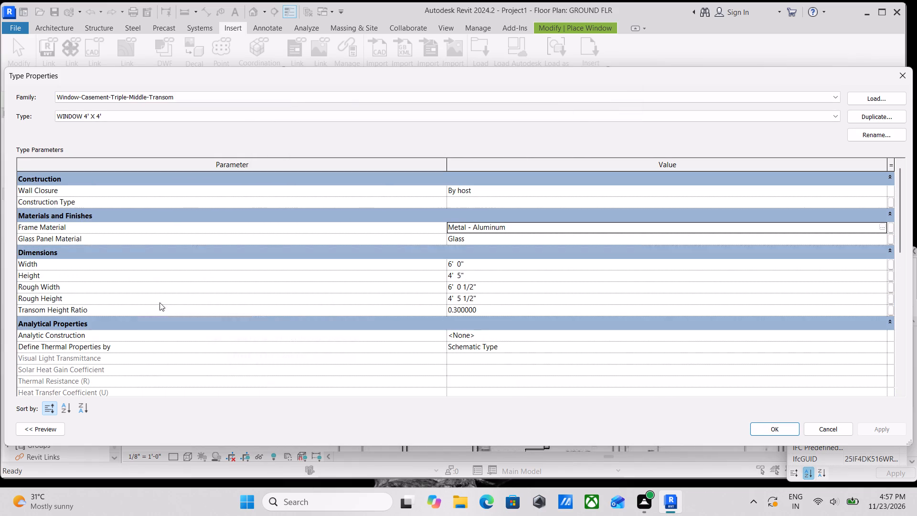
left_click(482, 274)
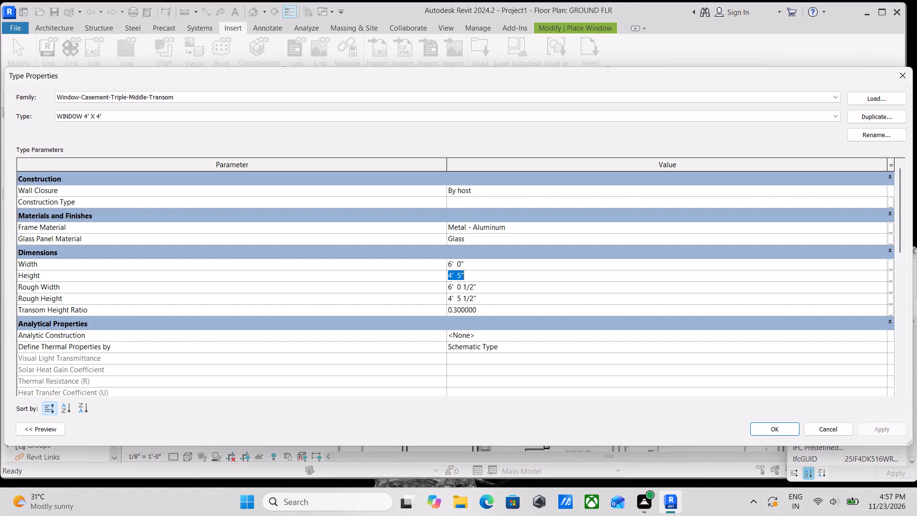
type("4'")
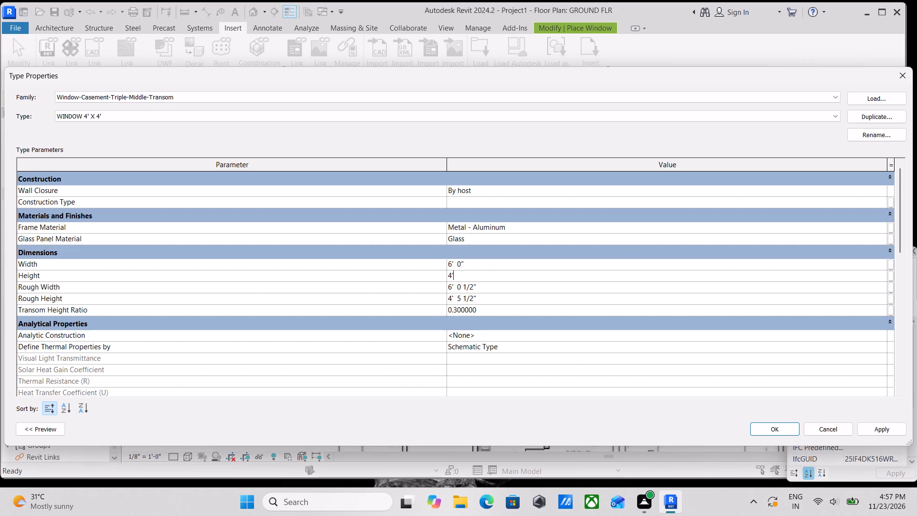
left_click(481, 263)
type("4'")
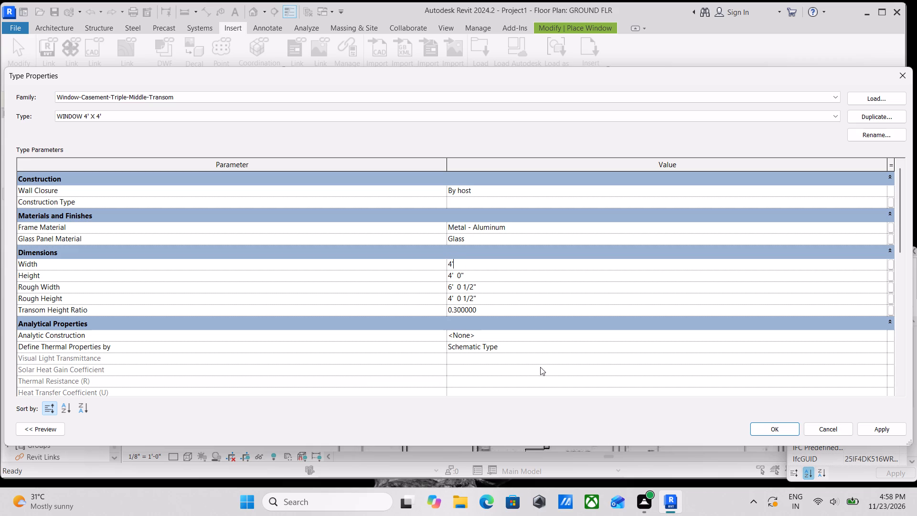
left_click(875, 428)
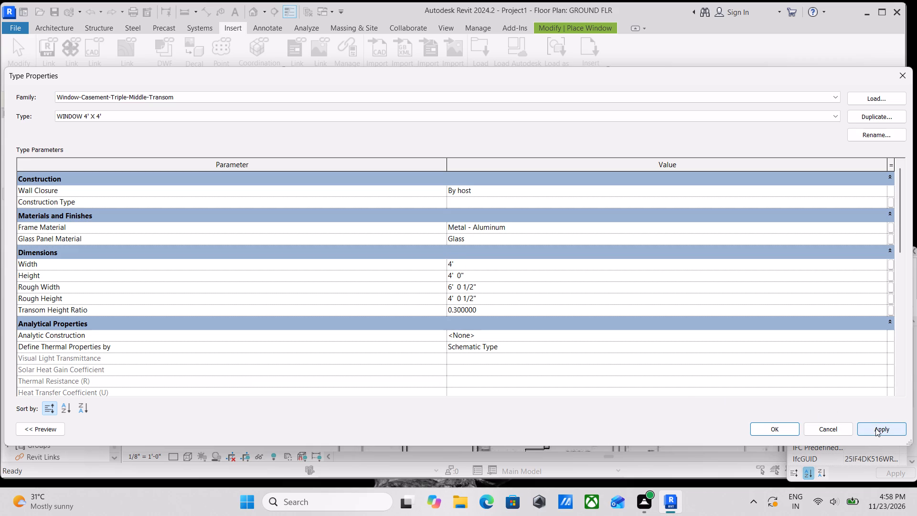
left_click(764, 430)
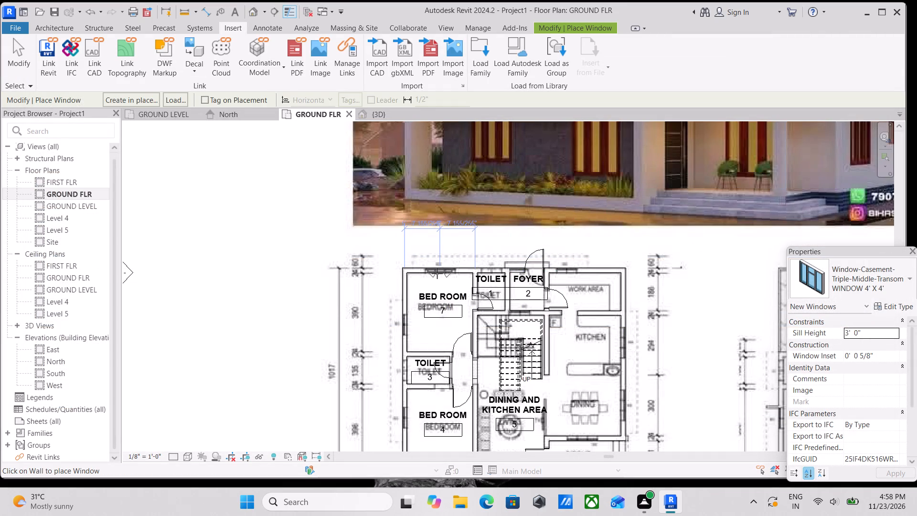
Place a WINDOW 4' X 4' window midway along Bedroom 7's upper exterior wall, over the window on the plan image.
scroll(442, 273, "up", 9)
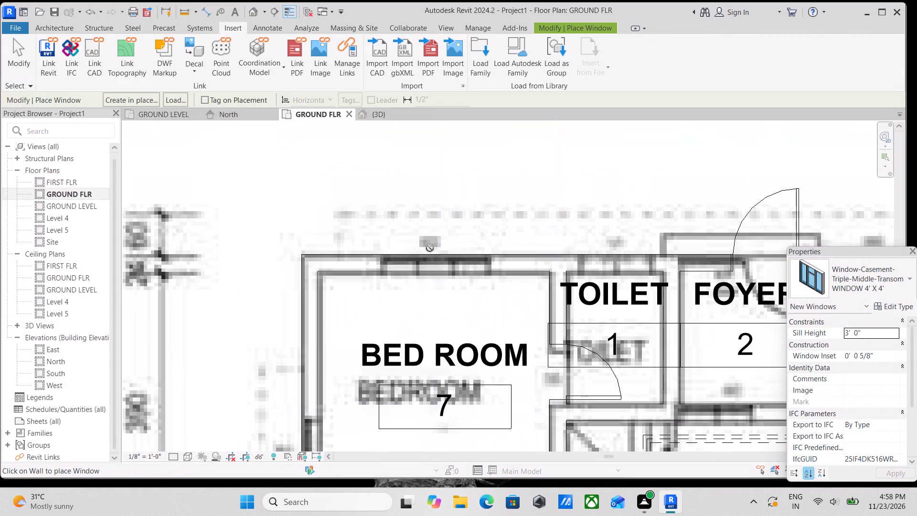
left_click(430, 253)
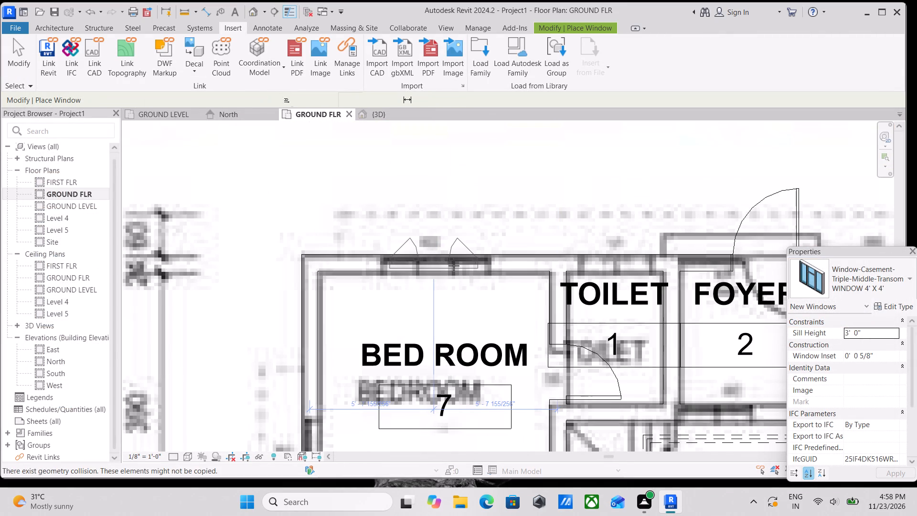
Place a WINDOW 4' X 4' window on Bedroom 7's left exterior wall, about 4' 6" above the wall shared with Toilet 3.
scroll(454, 266, "down", 1)
middle_click_drag(452, 266, 338, 342)
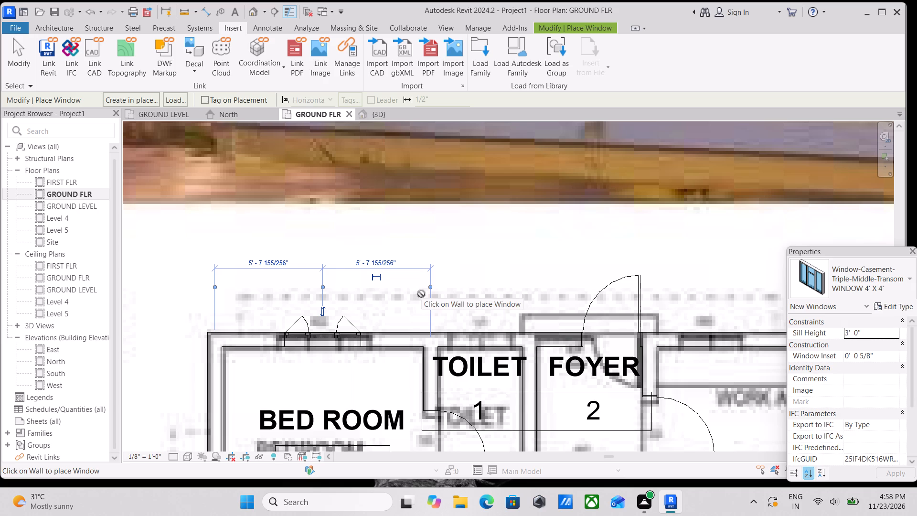
scroll(487, 301, "down", 2)
middle_click_drag(487, 301, 336, 301)
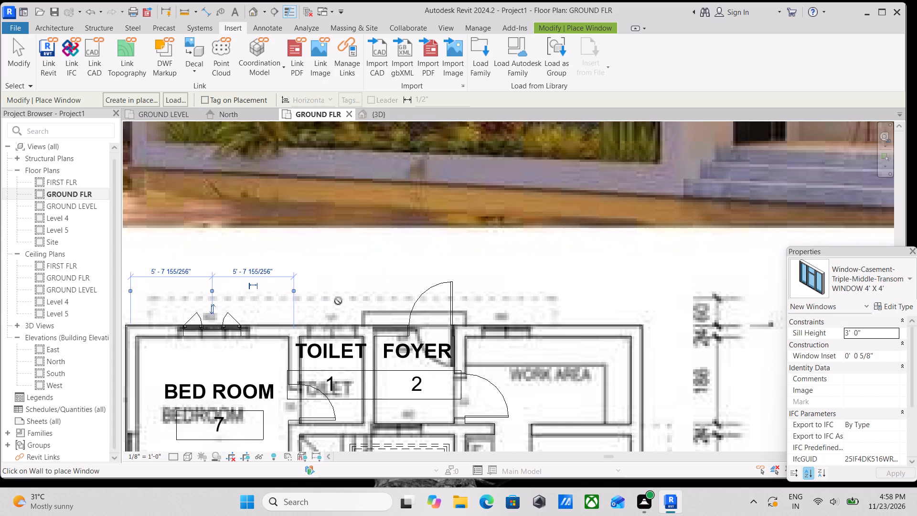
scroll(501, 333, "up", 1)
middle_click_drag(501, 333, 624, 247)
scroll(355, 325, "down", 3)
middle_click_drag(355, 325, 471, 260)
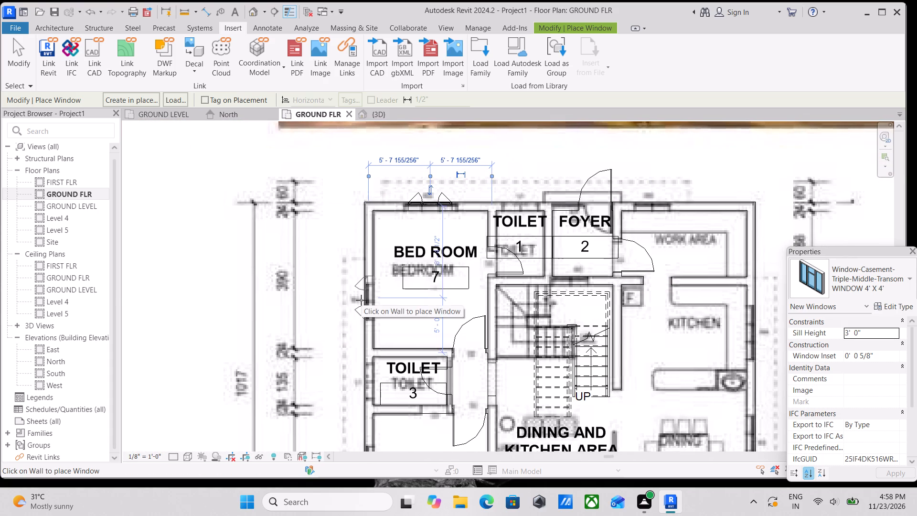
scroll(361, 300, "up", 2)
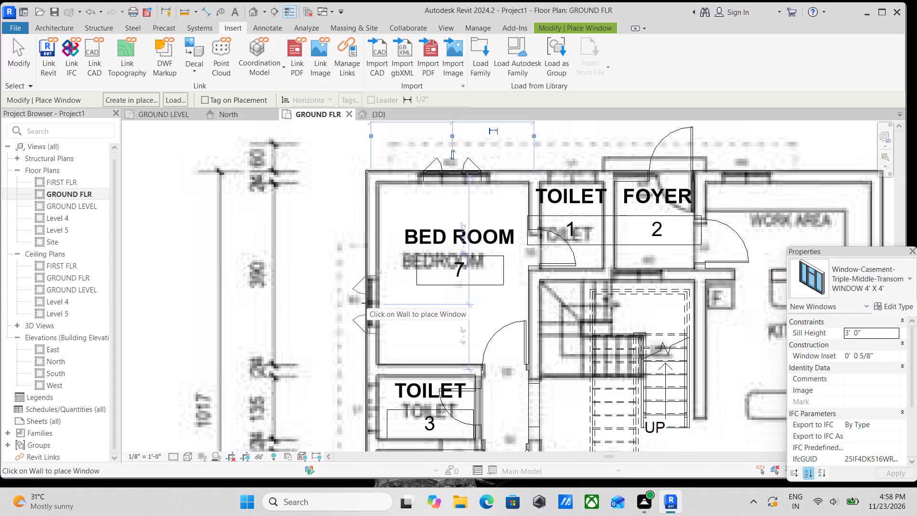
left_click(367, 303)
Place a WINDOW 4' X 4' window on Bedroom 4's left exterior wall, about 5' below the wall shared with Toilet 3.
scroll(367, 303, "down", 2)
middle_click_drag(351, 312, 400, 249)
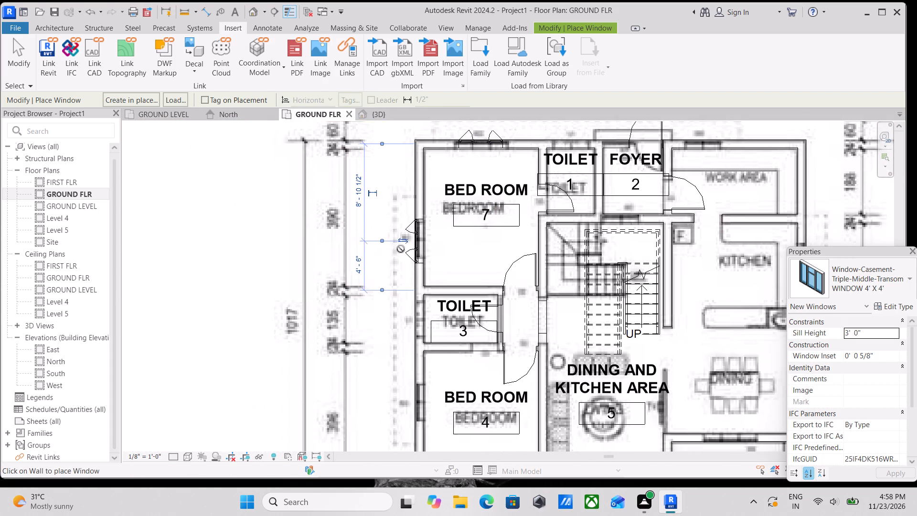
scroll(400, 322, "down", 3)
middle_click_drag(400, 322, 420, 271)
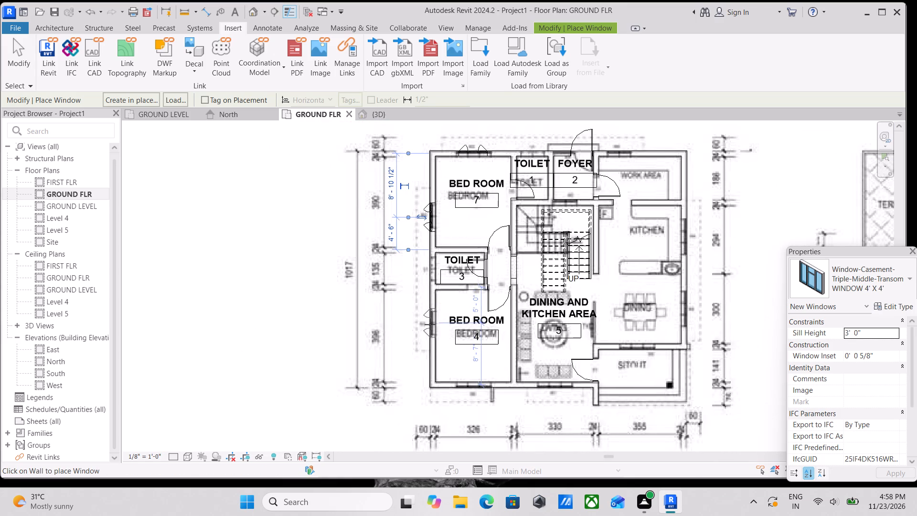
scroll(430, 324, "up", 2)
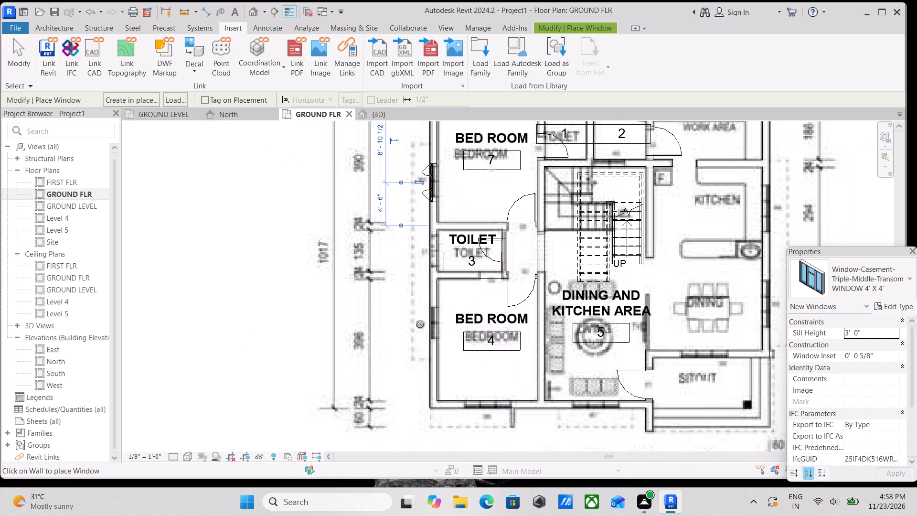
left_click(431, 324)
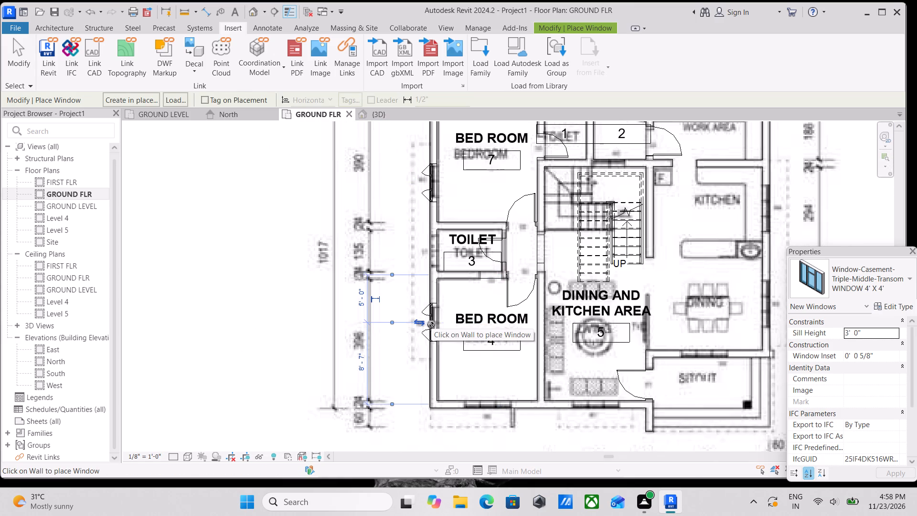
Place a WINDOW 4' X 4' window midway along Bedroom 4's lower exterior wall, over the window on the plan image.
scroll(431, 324, "down", 1)
middle_click_drag(429, 329, 437, 310)
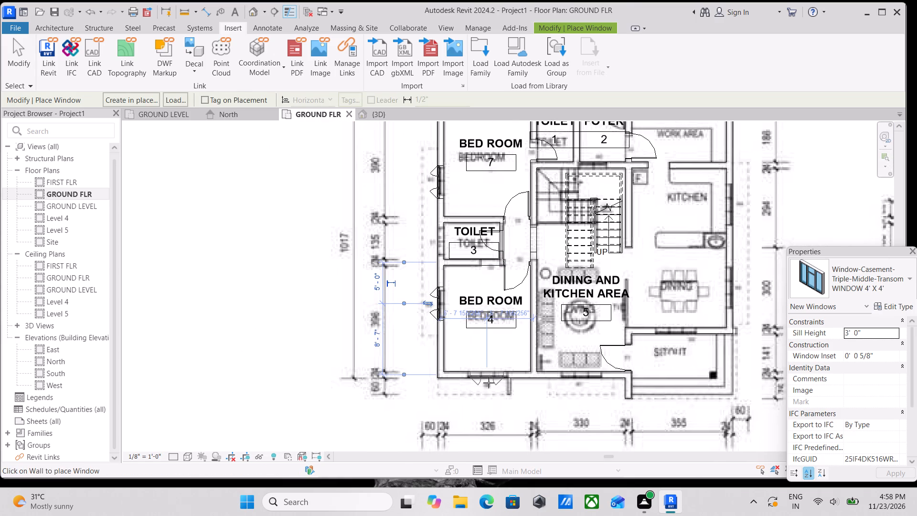
scroll(489, 377, "up", 1)
middle_click_drag(489, 377, 463, 330)
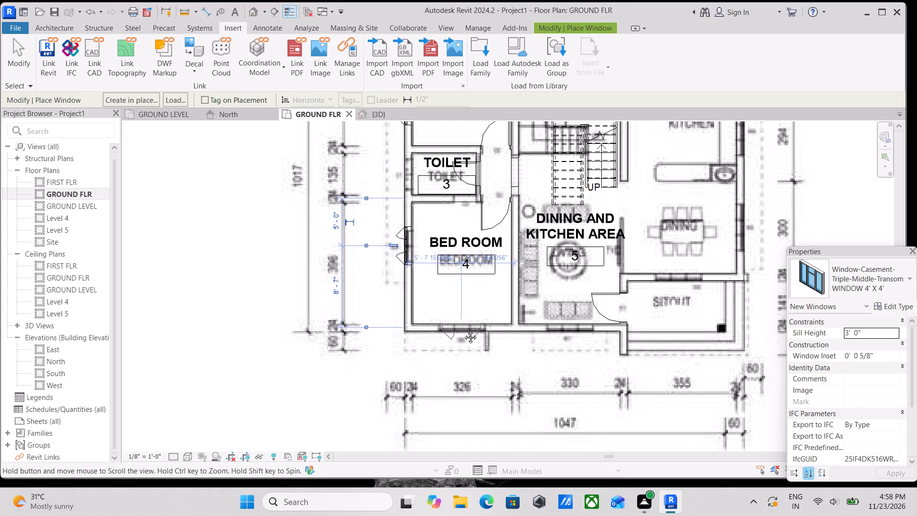
middle_click_drag(463, 330, 469, 334)
scroll(469, 334, "up", 3)
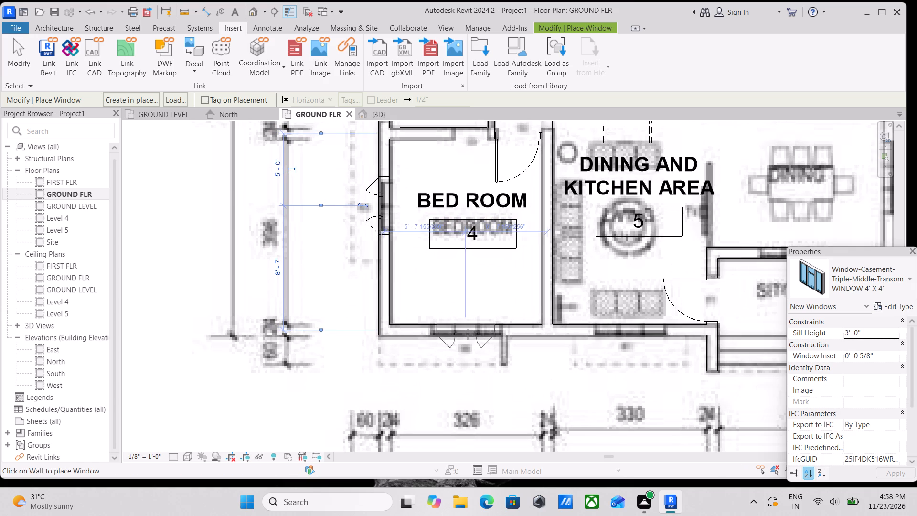
left_click(465, 334)
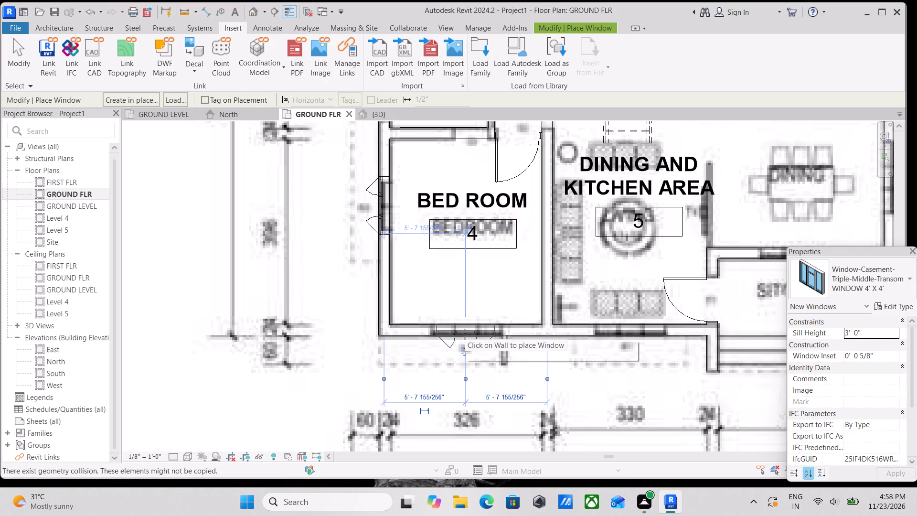
Place a WINDOW 4' X 4' window midway along the lower exterior wall of Dining and Kitchen Area 5.
scroll(601, 353, "down", 1)
middle_click_drag(619, 354, 545, 371)
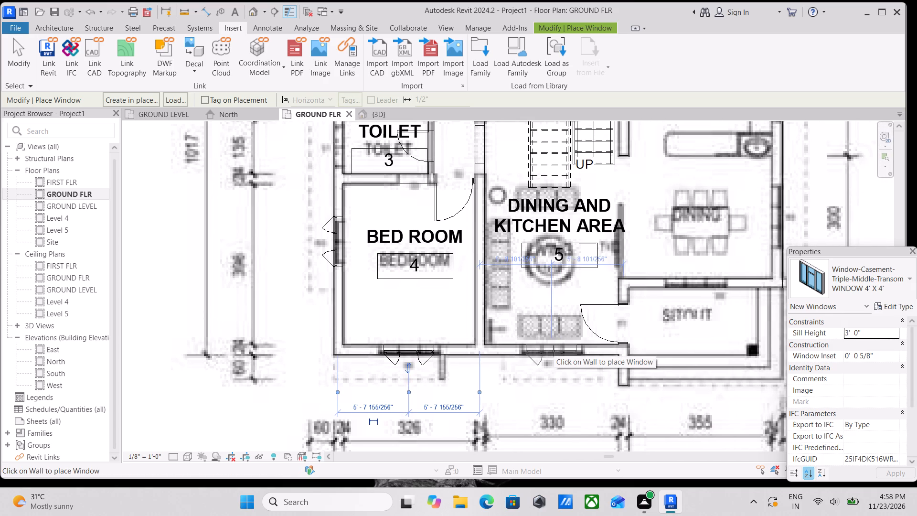
left_click(554, 351)
Place a WINDOW 4' X 4' window on the wall between dining and sitout, about 5' 6" from that wall's left end.
scroll(554, 351, "down", 2)
middle_click_drag(554, 351, 553, 351)
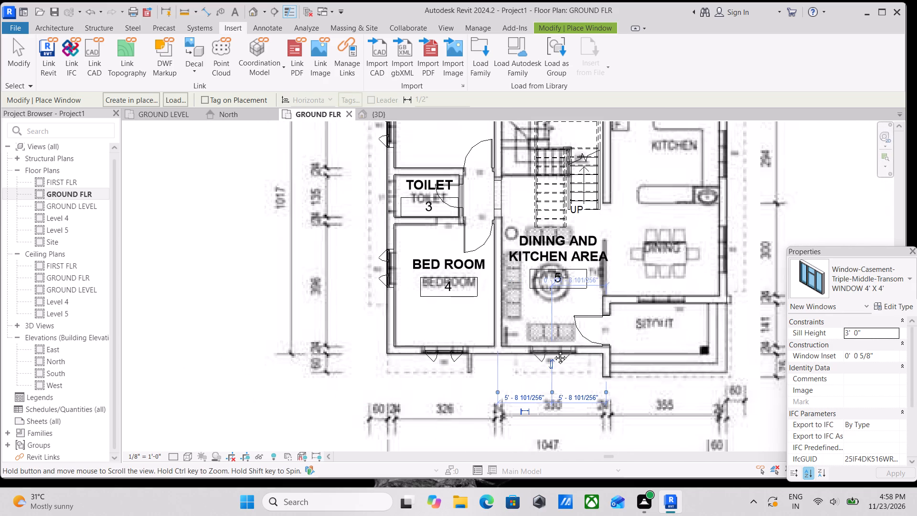
middle_click_drag(553, 351, 501, 390)
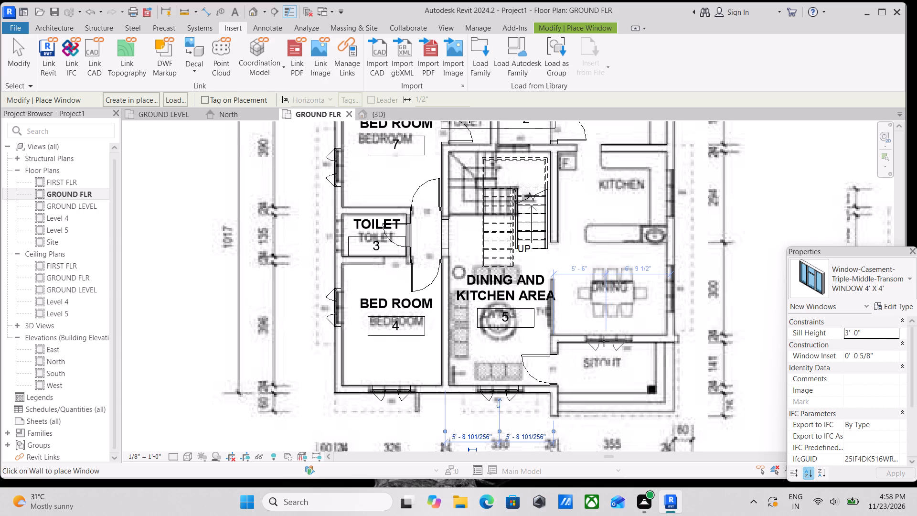
scroll(604, 341, "up", 2)
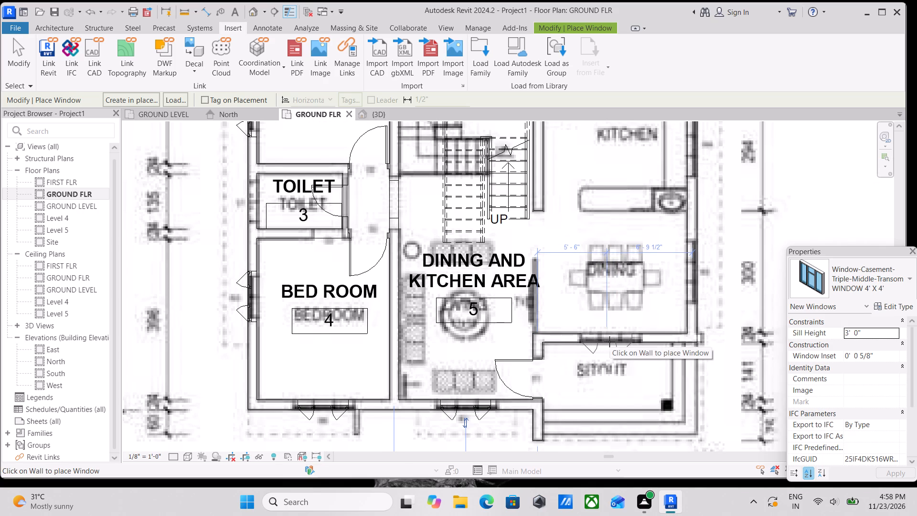
left_click(609, 342)
Place a WINDOW 4' X 4' window on the dining space's right exterior wall, about 5' 6" above the sitout wall.
scroll(609, 342, "down", 2)
middle_click_drag(609, 342, 577, 360)
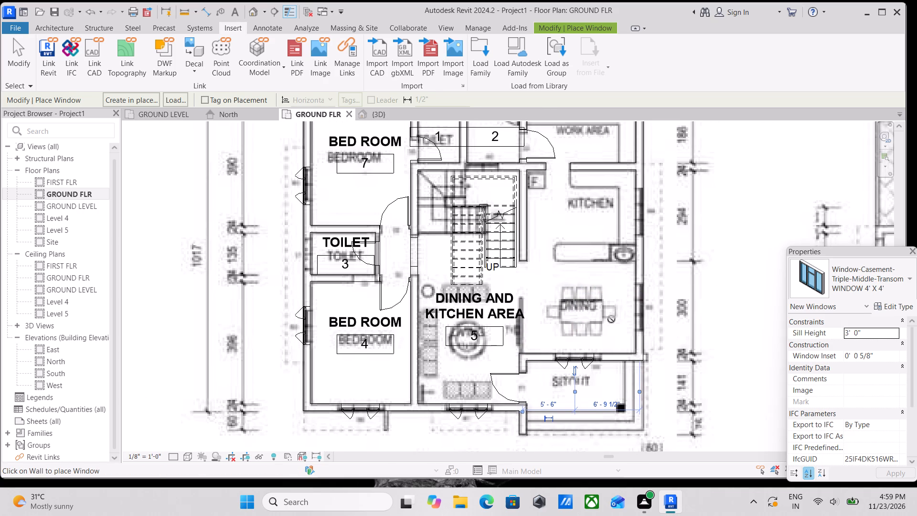
left_click(642, 305)
Place a WINDOW 4' X 4' window on the kitchen's right exterior wall, about 4' 6" below the work area wall.
middle_click_drag(642, 305, 642, 374)
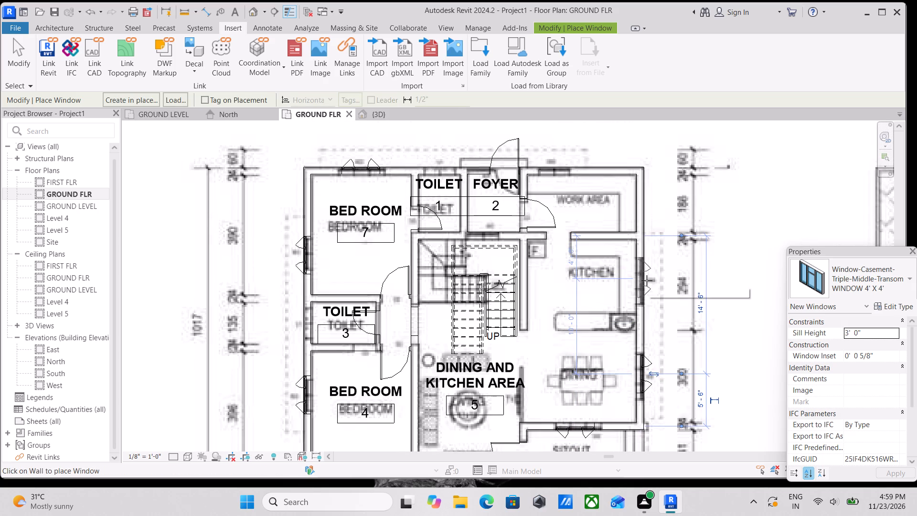
left_click(647, 280)
Check the work area, toilet and bedroom walls for further window positions, and end window placement without saving the project.
middle_click_drag(647, 280, 641, 387)
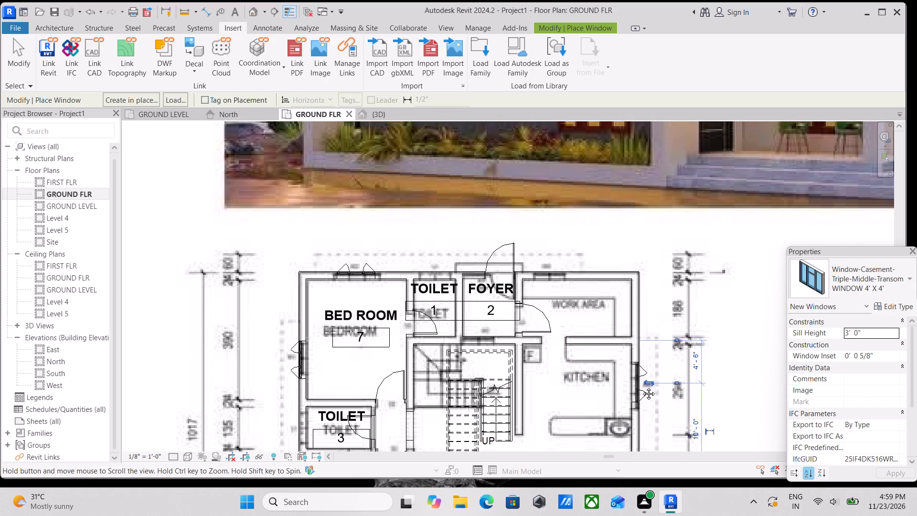
middle_click_drag(641, 387, 641, 387)
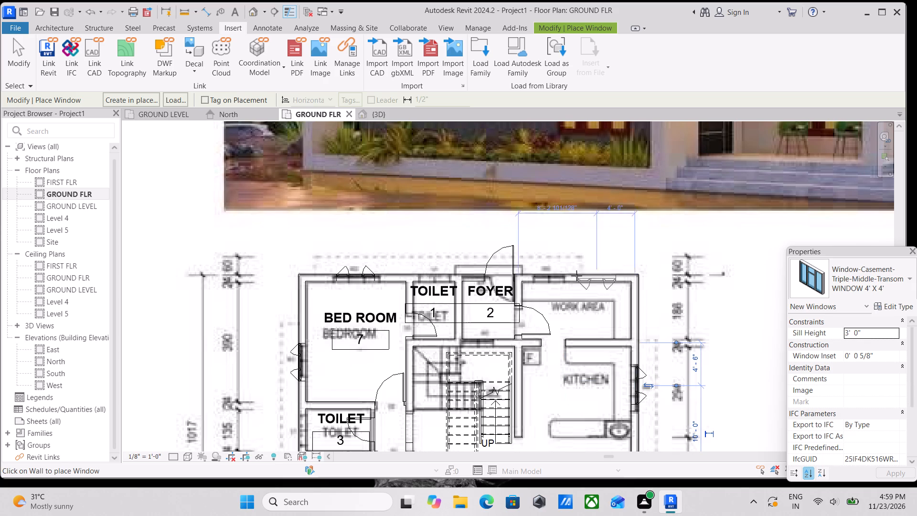
scroll(549, 279, "up", 3)
scroll(576, 280, "down", 4)
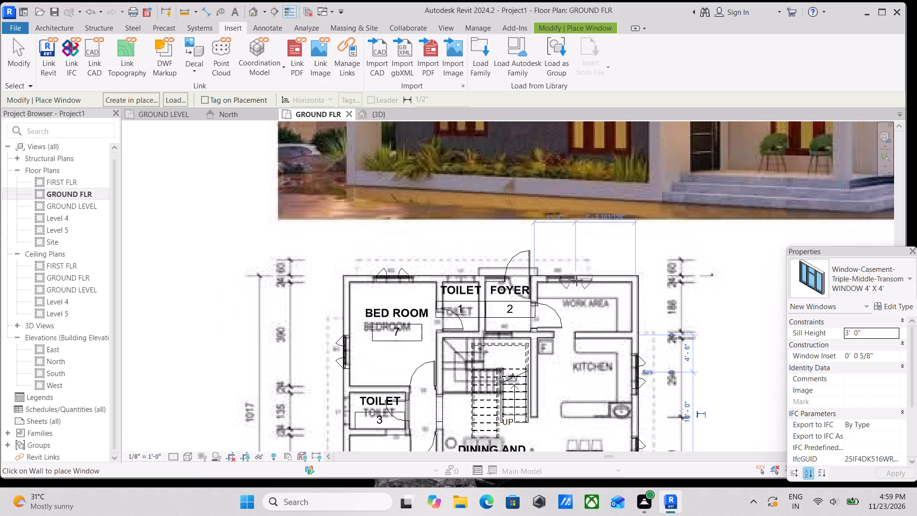
scroll(629, 268, "down", 2)
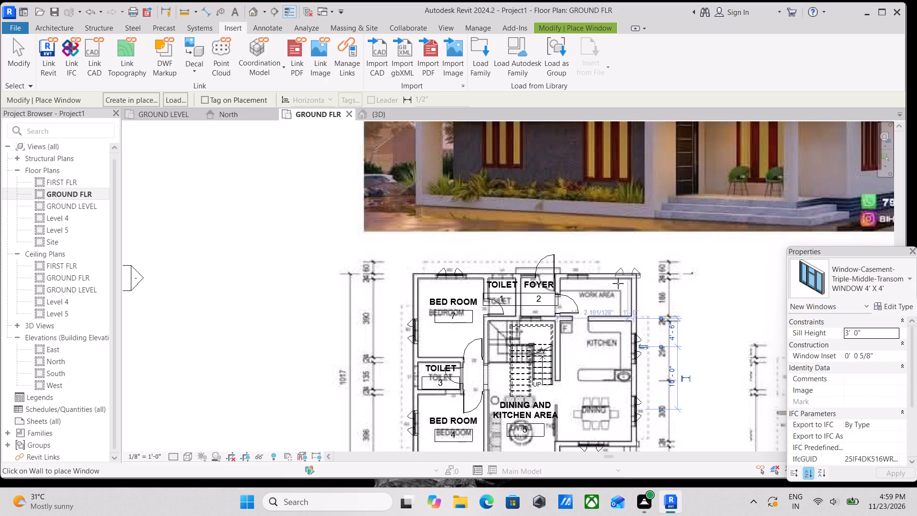
scroll(591, 340, "down", 1)
middle_click_drag(591, 340, 593, 298)
scroll(535, 386, "up", 3)
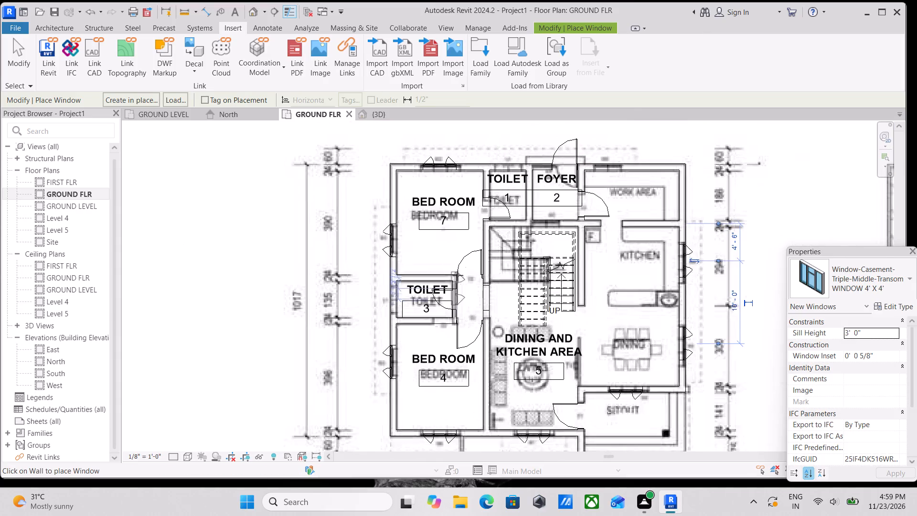
scroll(399, 271, "up", 3)
scroll(428, 218, "down", 1)
middle_click_drag(428, 218, 429, 231)
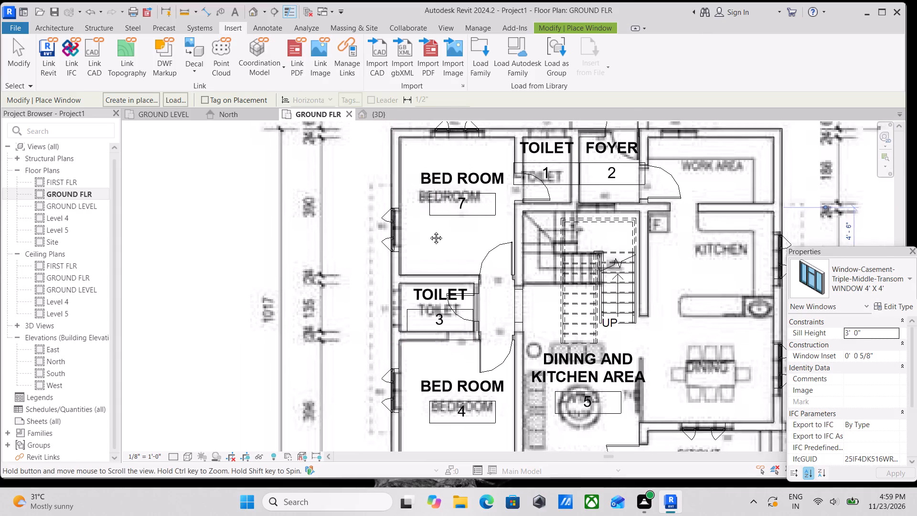
middle_click_drag(429, 231, 441, 306)
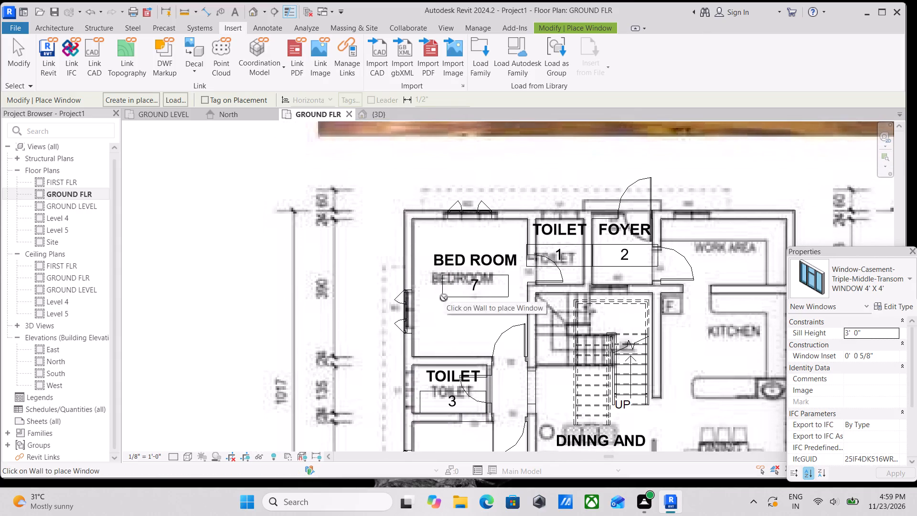
key("Escape")
key("Escape")
left_click(556, 151)
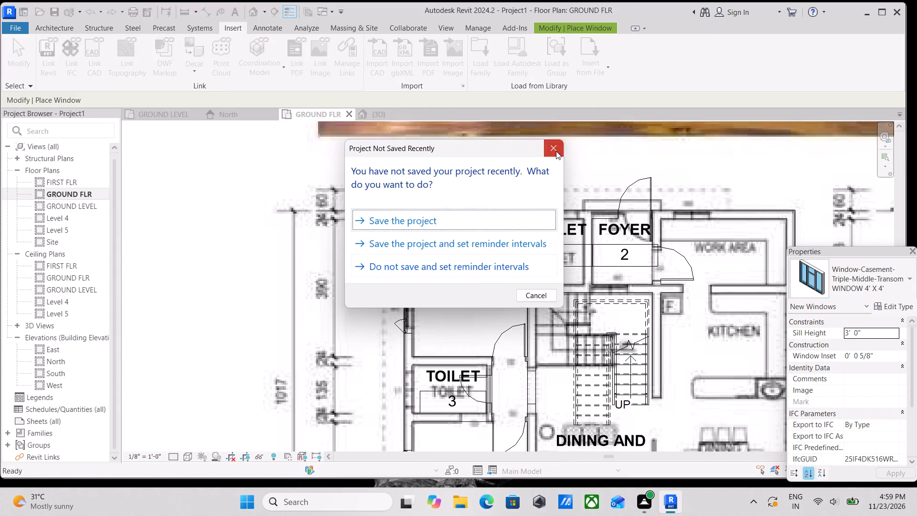
Open the 3D view and examine the placed windows from the front-left corner of the house.
left_click(373, 118)
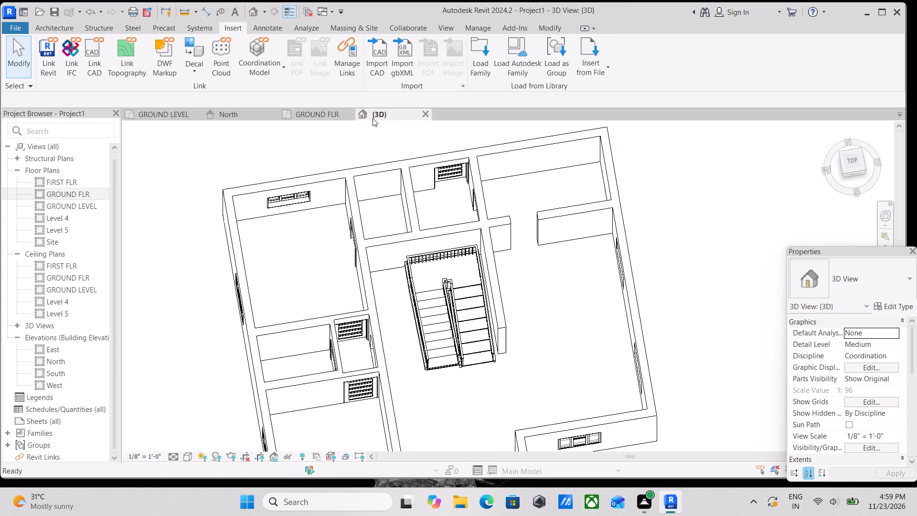
scroll(501, 346, "down", 1)
middle_click_drag(501, 346, 519, 281)
key("Escape")
key("Escape")
middle_click_drag(560, 389, 541, 265)
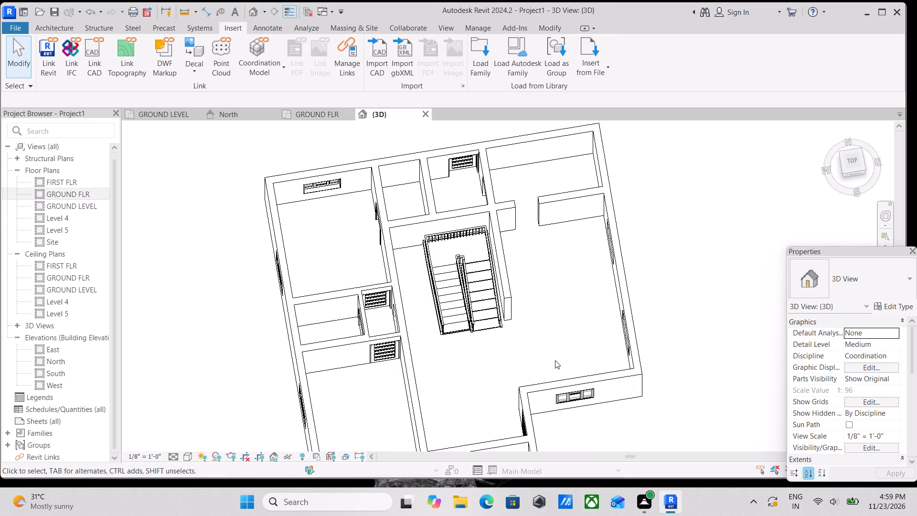
middle_click_drag(571, 415, 606, 291)
key("Escape")
key("Escape")
middle_click_drag(536, 401, 588, 295)
scroll(588, 295, "down", 1)
middle_click_drag(581, 300, 558, 399)
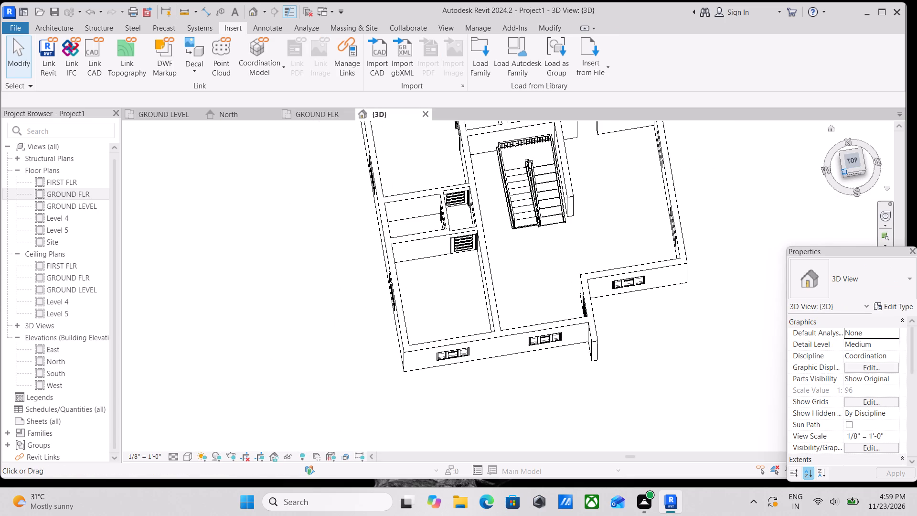
left_click(843, 174)
scroll(552, 370, "up", 4)
scroll(544, 325, "up", 2)
scroll(561, 367, "up", 4)
key("Escape")
scroll(525, 345, "up", 8)
key("Escape")
scroll(377, 373, "up", 3)
middle_click_drag(529, 325, 487, 360)
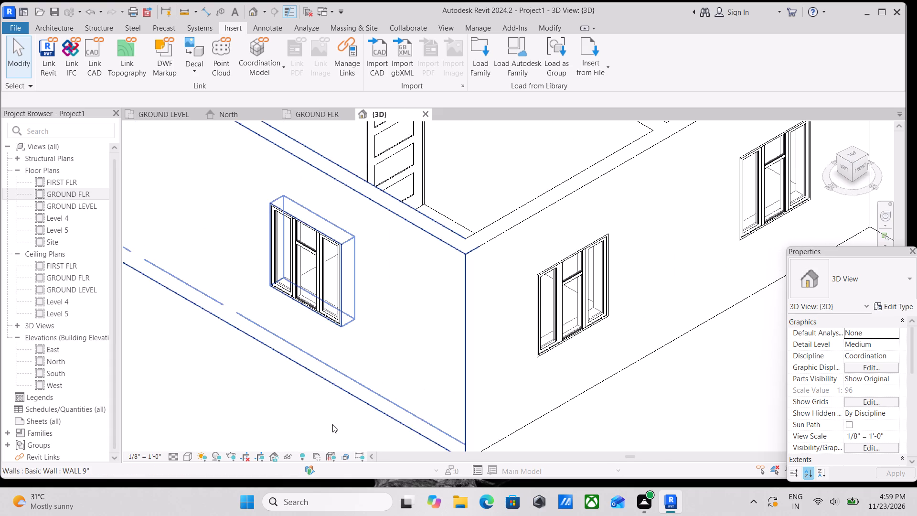
Set the 3D view's visual style to Realistic.
left_click(183, 459)
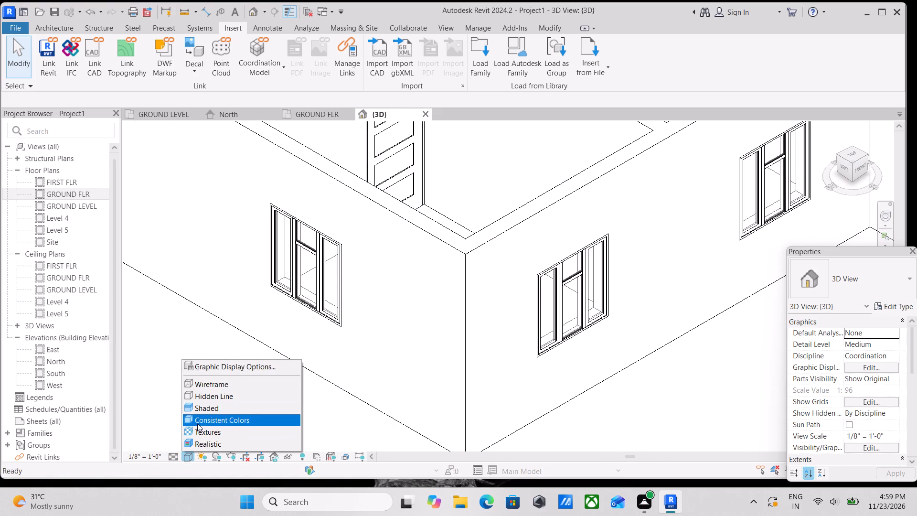
left_click(206, 446)
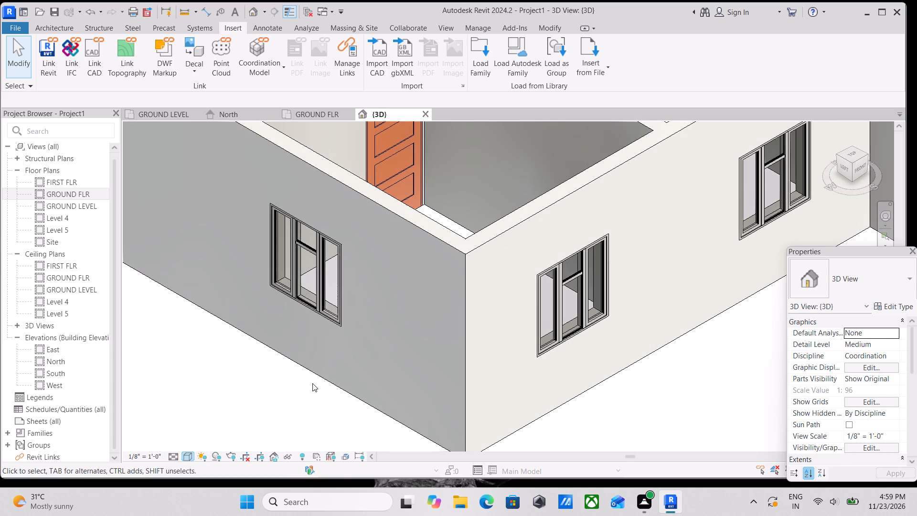
Open the Frame Material of Bedroom 4's left WINDOW 4' X 4' window type for editing in the Material Browser.
scroll(499, 334, "down", 5)
middle_click_drag(502, 351, 508, 401)
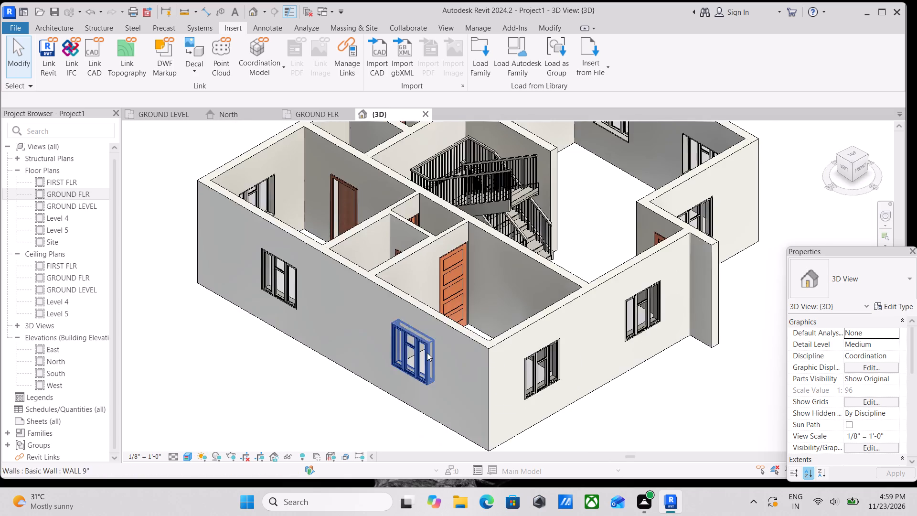
scroll(427, 353, "up", 9)
scroll(543, 333, "up", 3)
scroll(436, 389, "up", 4)
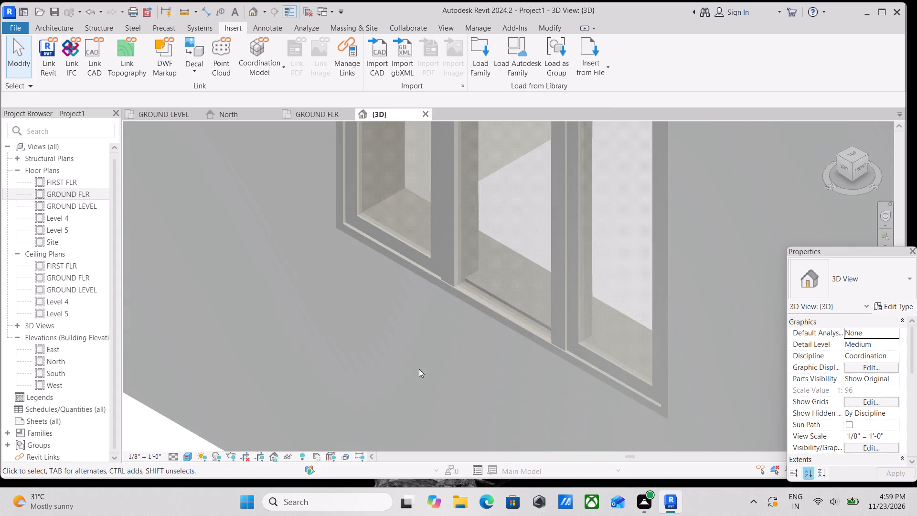
middle_click_drag(486, 328, 453, 398)
left_click(521, 344)
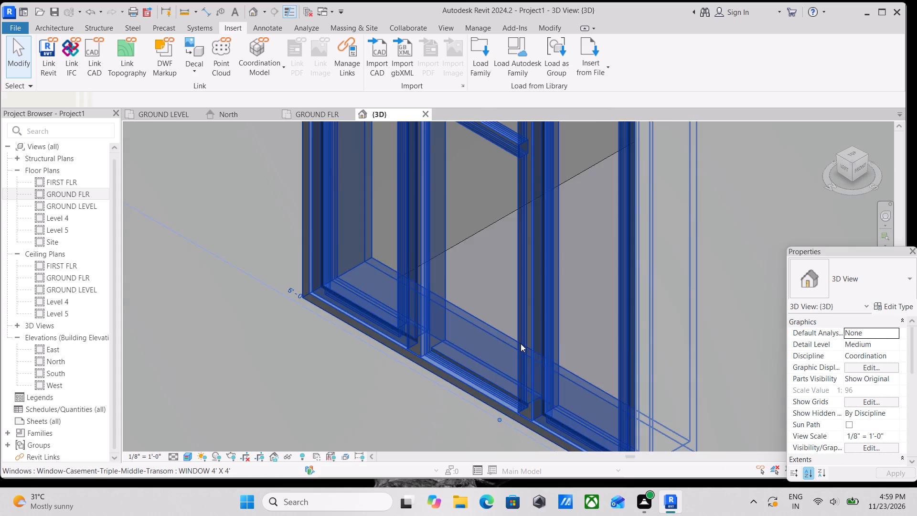
scroll(521, 344, "down", 3)
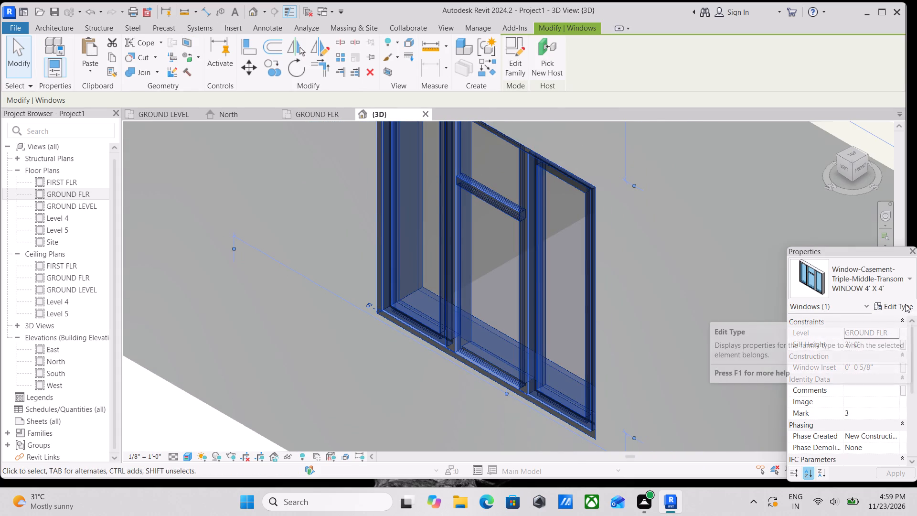
left_click(905, 304)
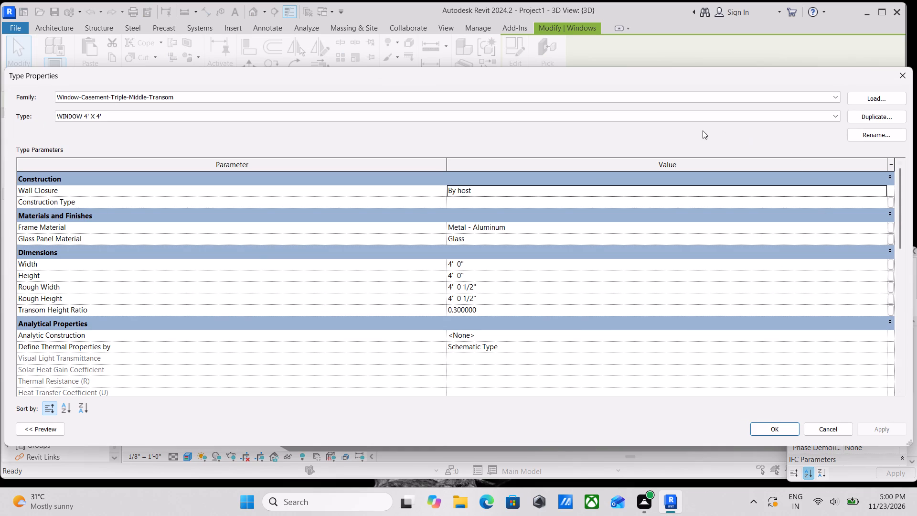
left_click(875, 230)
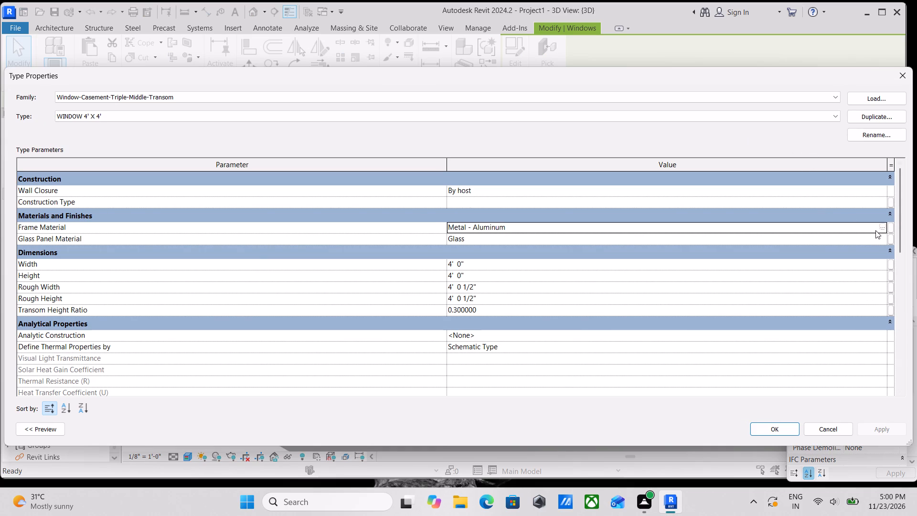
left_click(883, 224)
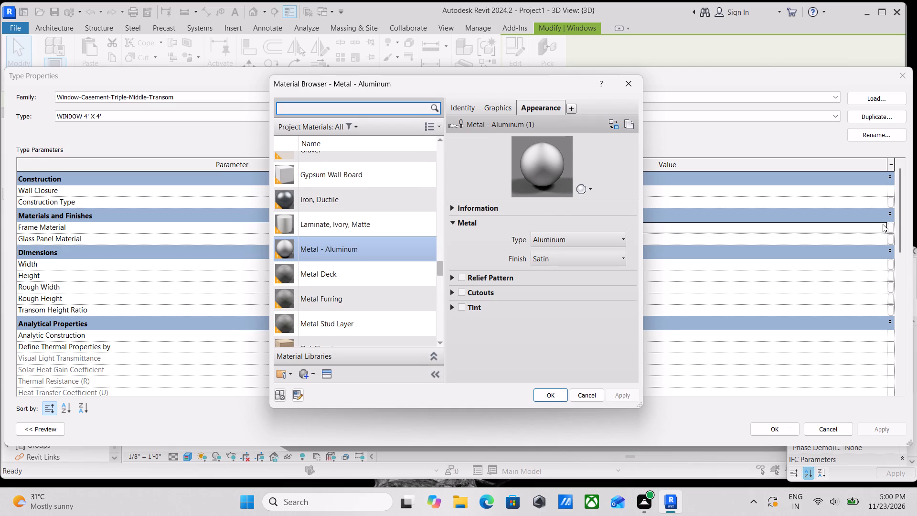
Create a new material in the project and name it WOOD MATERIAL.
left_click(308, 374)
left_click(317, 383)
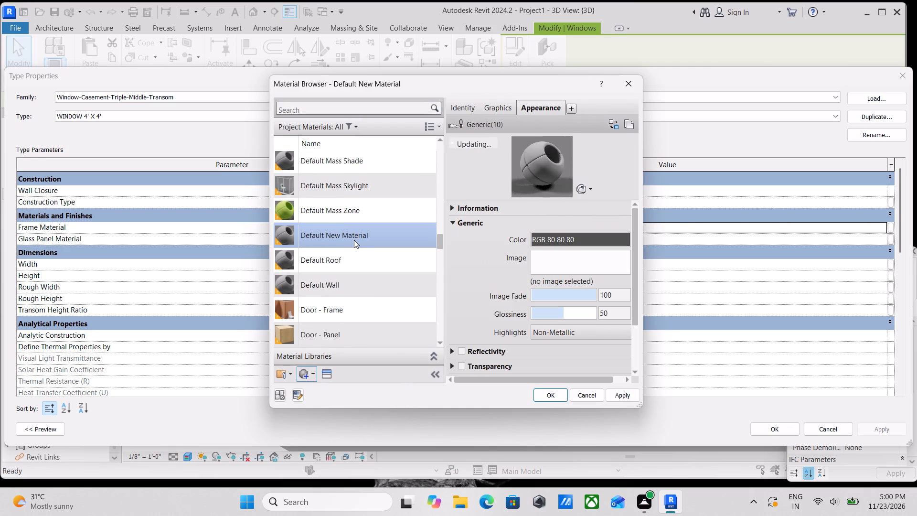
right_click(353, 240)
left_click(367, 284)
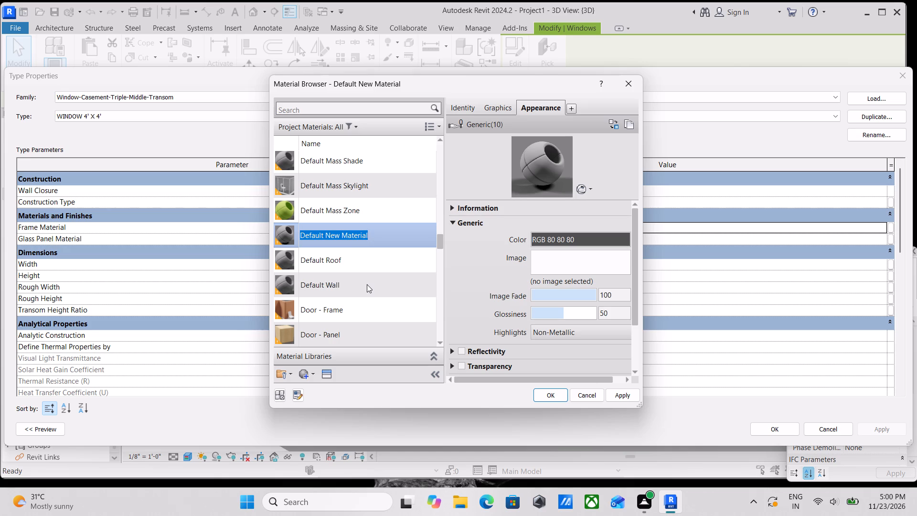
type("WOO")
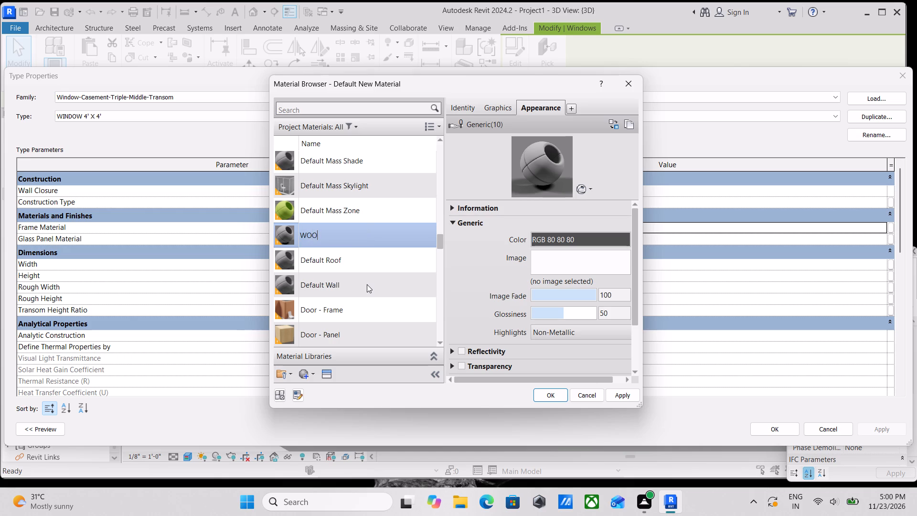
key("d")
key("space")
type("M")
type("ATERIAL")
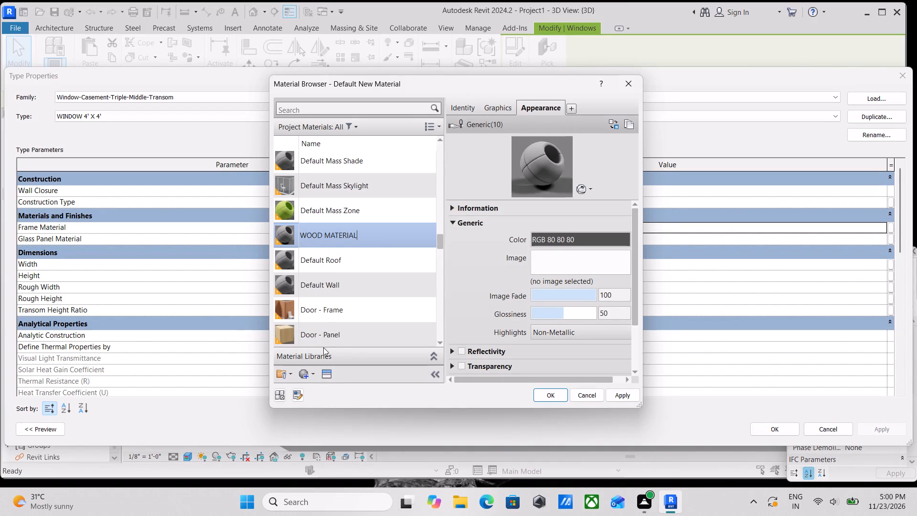
Open the Asset Browser and show the Wood category of the Appearance Library.
left_click(327, 371)
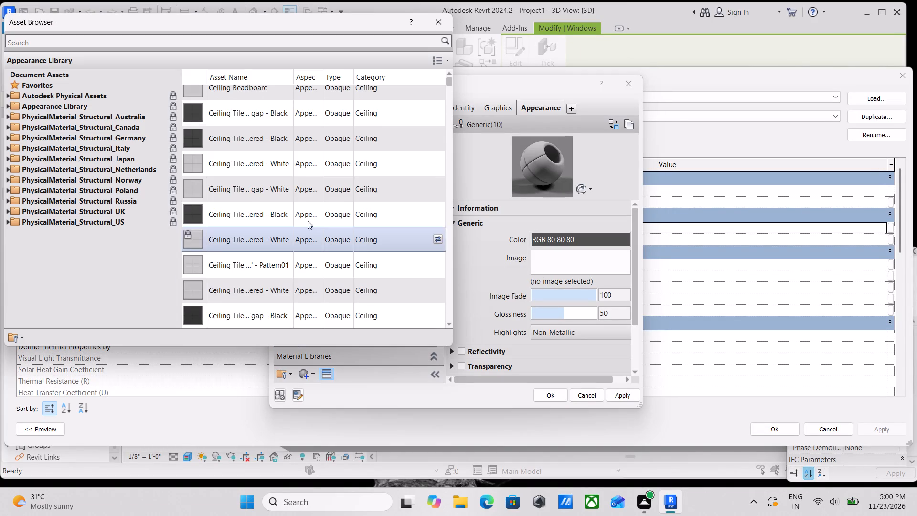
left_click(10, 111)
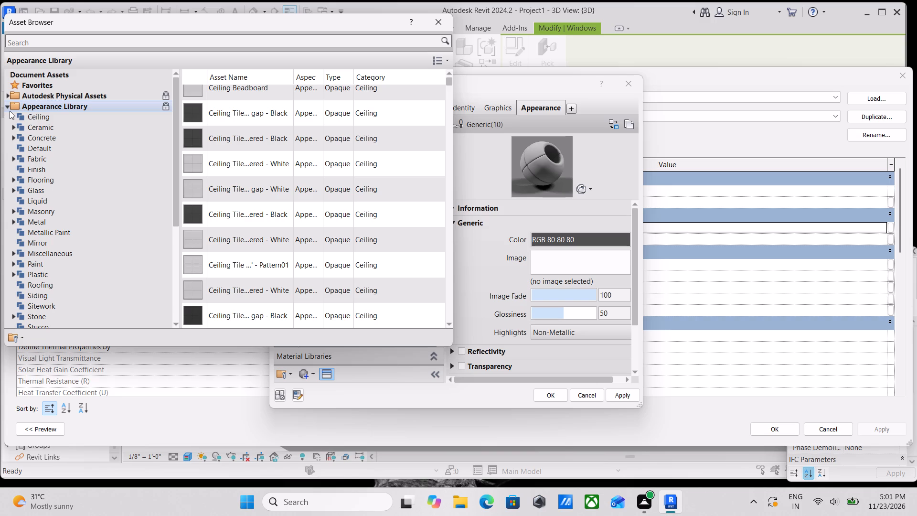
scroll(10, 111, "down", 1)
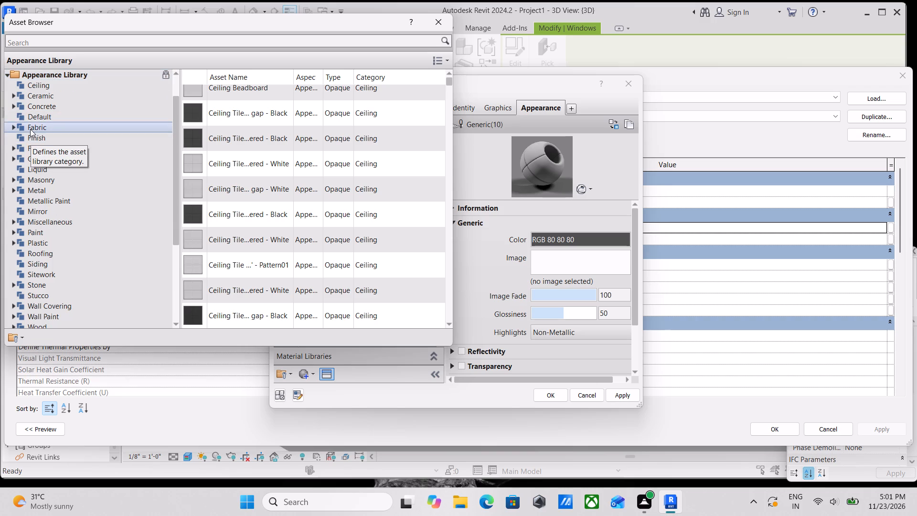
scroll(23, 203, "up", 1)
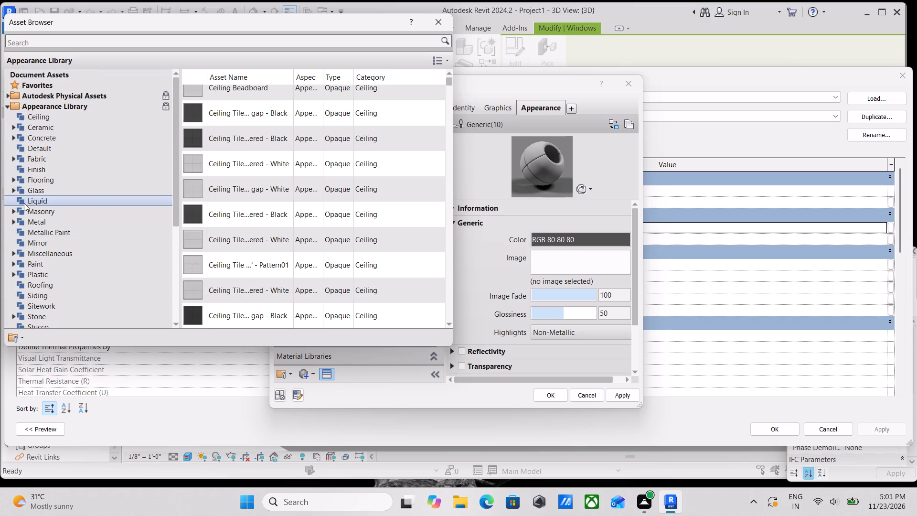
scroll(24, 203, "up", 1)
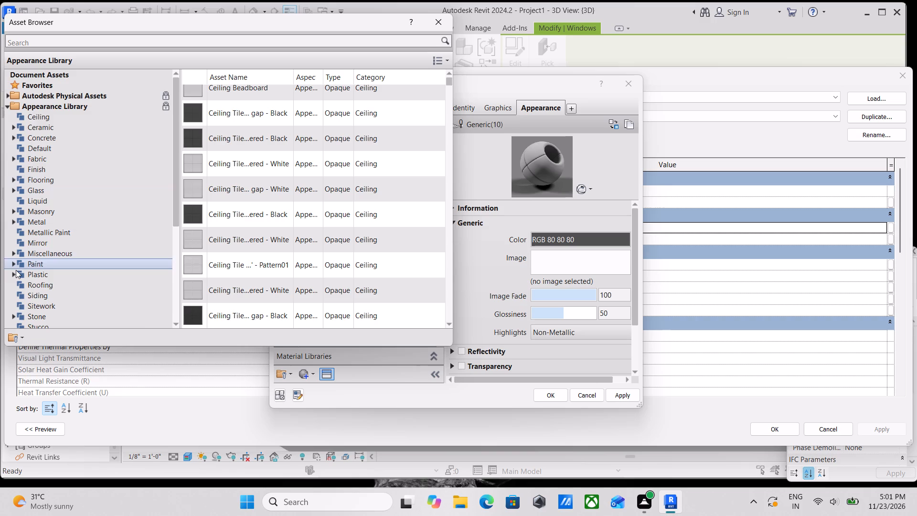
scroll(16, 271, "down", 2)
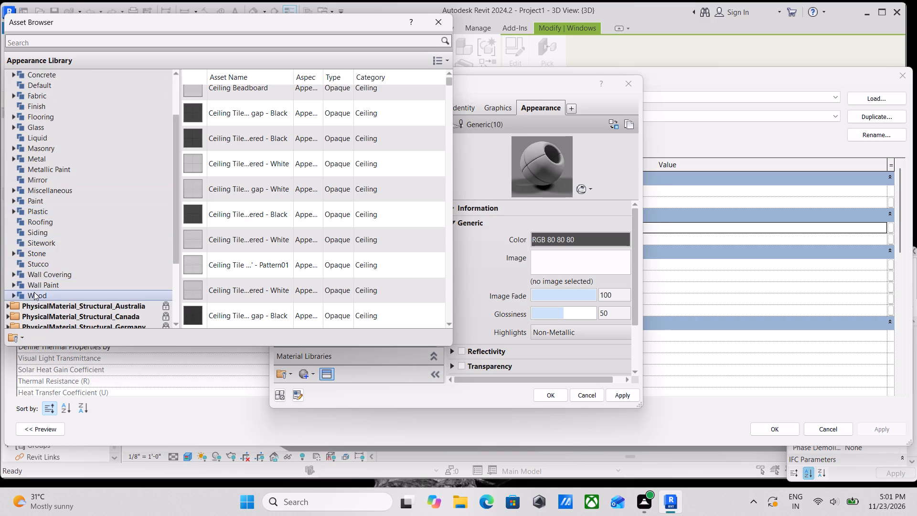
left_click(11, 291)
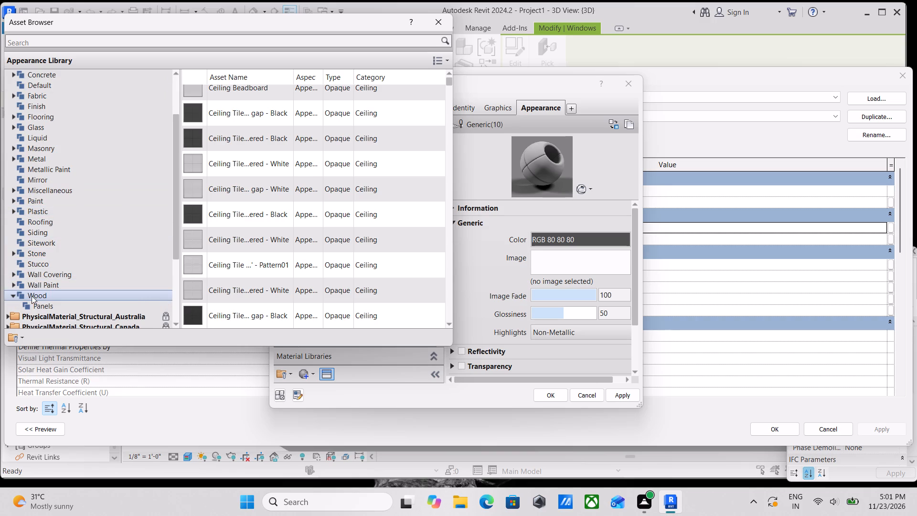
double_click(37, 294)
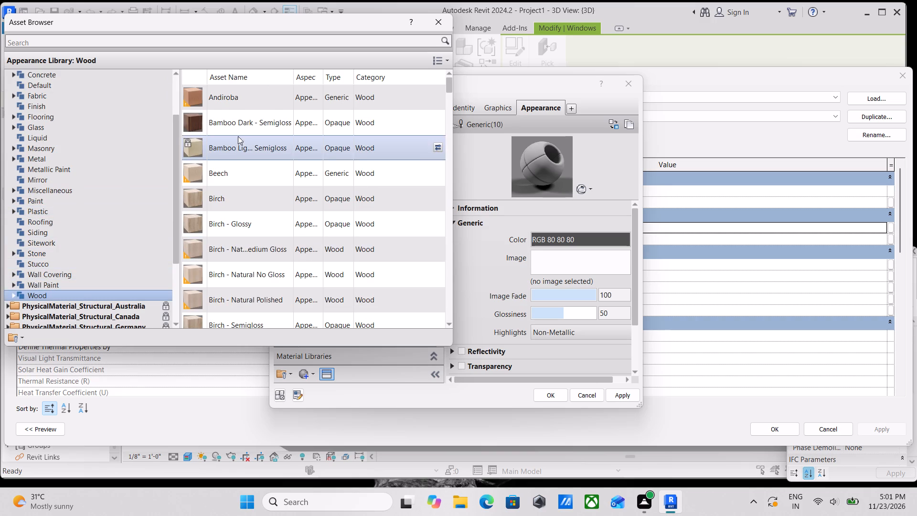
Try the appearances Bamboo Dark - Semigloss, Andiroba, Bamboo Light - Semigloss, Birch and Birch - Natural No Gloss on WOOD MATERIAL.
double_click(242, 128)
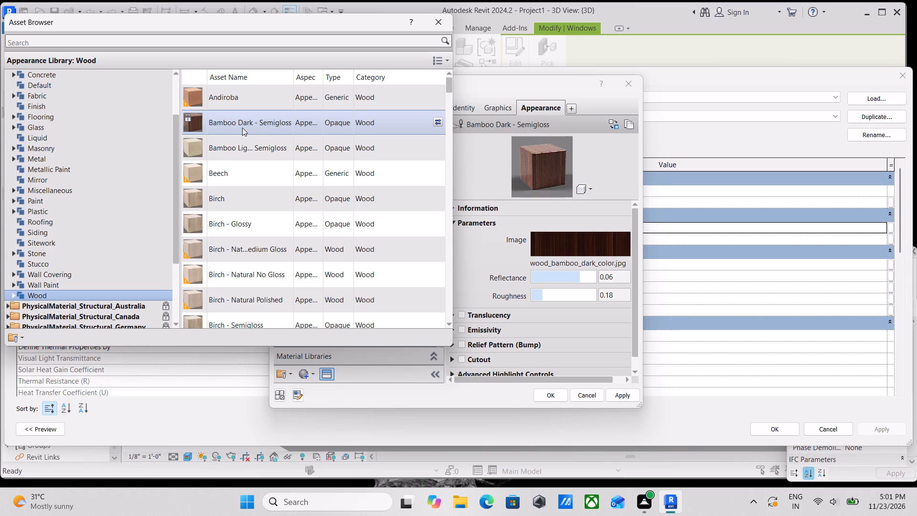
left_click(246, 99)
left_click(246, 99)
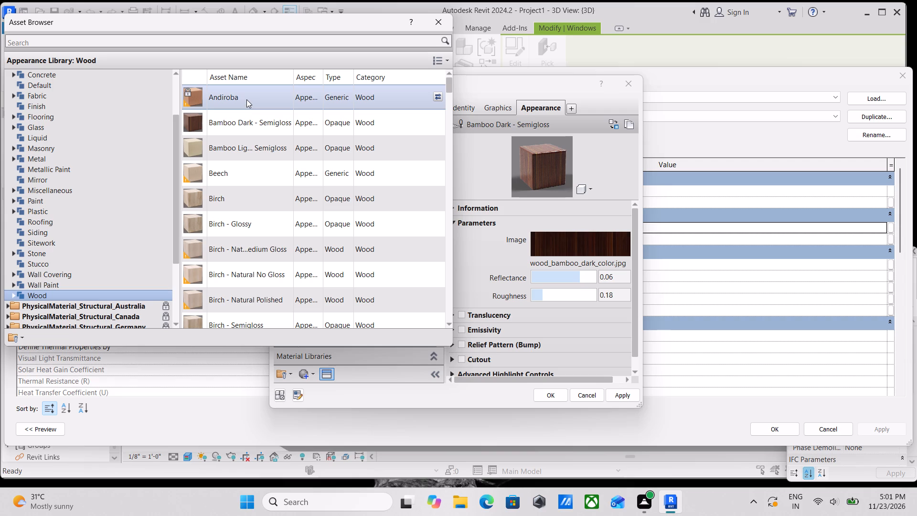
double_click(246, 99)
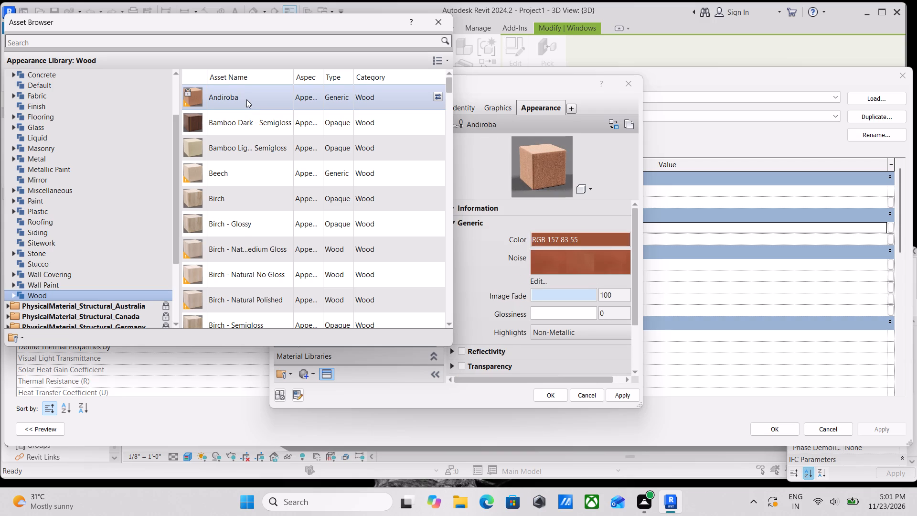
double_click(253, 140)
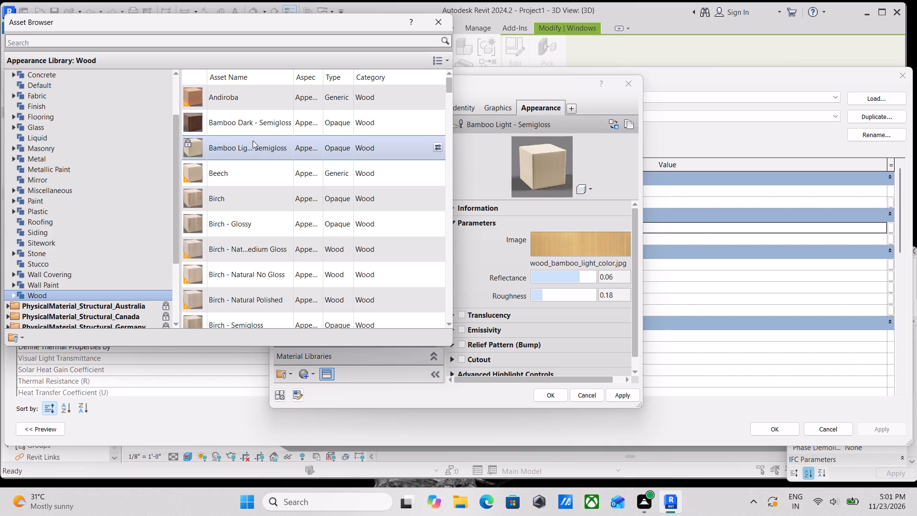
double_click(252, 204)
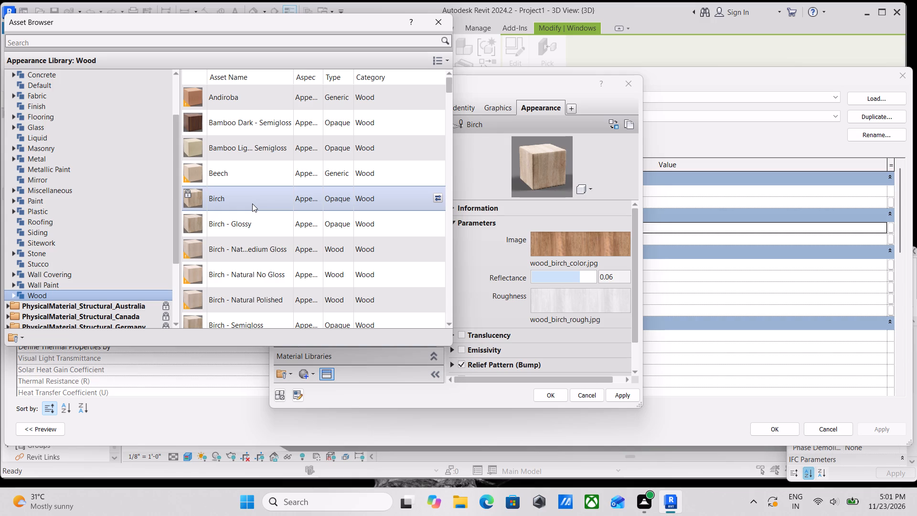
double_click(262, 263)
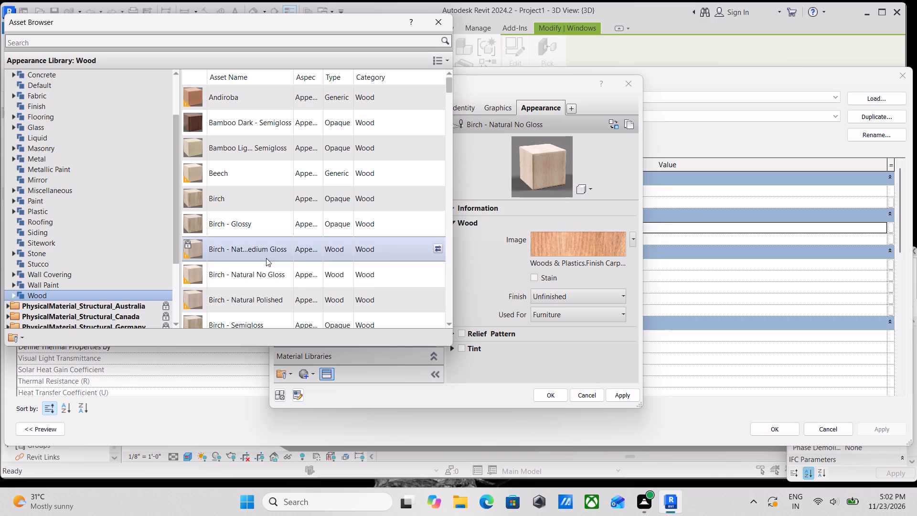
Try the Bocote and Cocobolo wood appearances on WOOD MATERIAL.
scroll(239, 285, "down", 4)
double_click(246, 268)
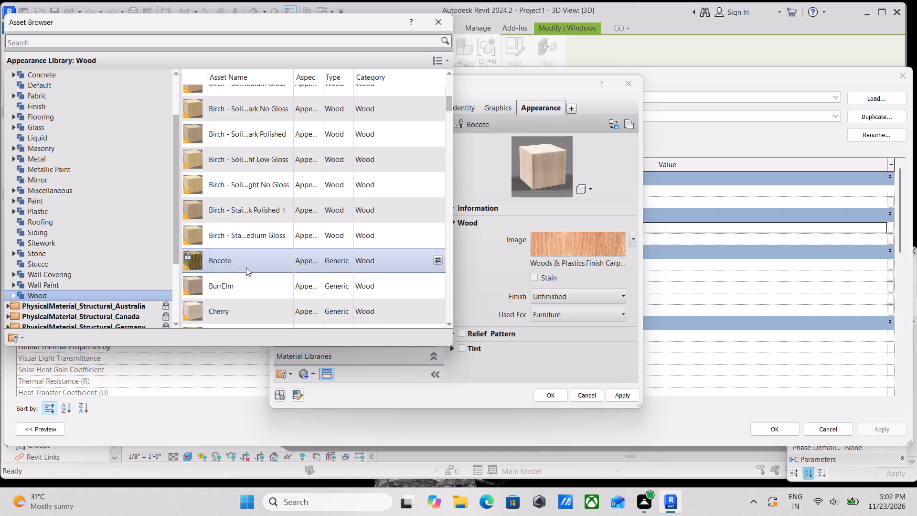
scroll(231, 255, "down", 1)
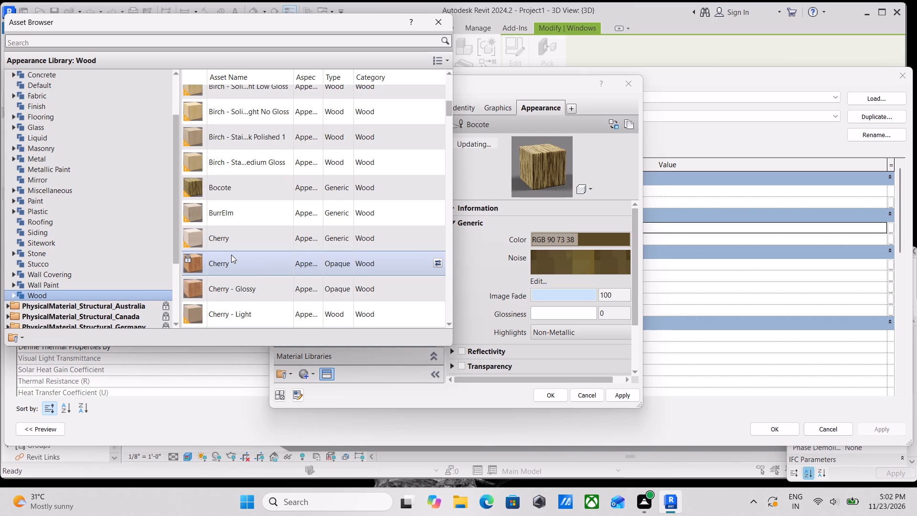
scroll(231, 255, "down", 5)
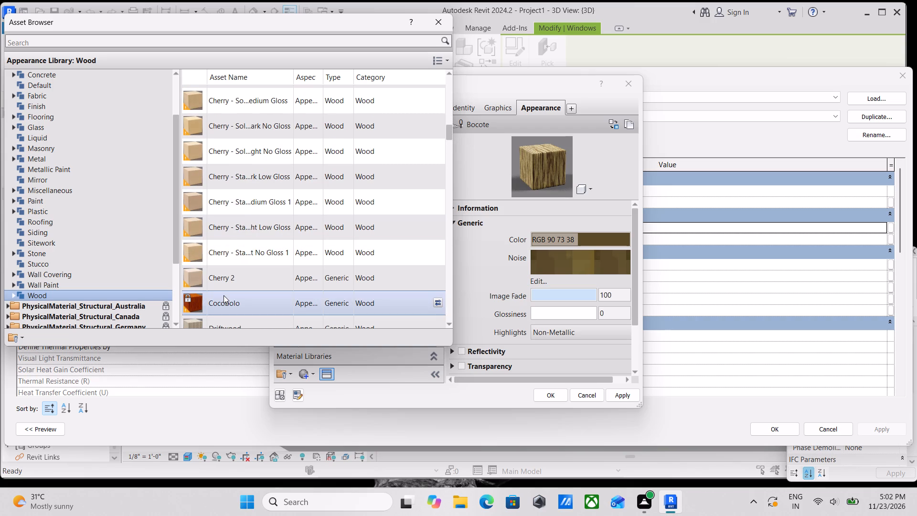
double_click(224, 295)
Replace WOOD MATERIAL's appearance with the Opaque-type Walnut asset from the Wood category.
scroll(224, 295, "down", 2)
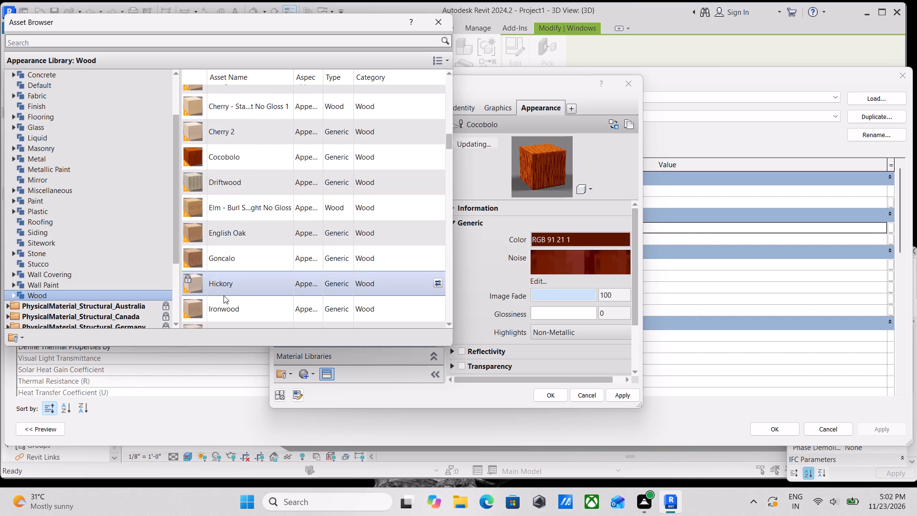
scroll(227, 279, "down", 2)
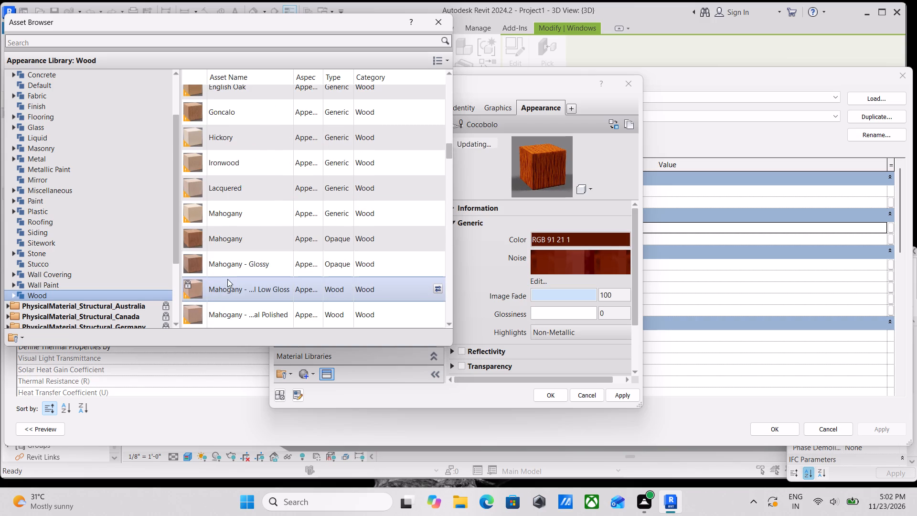
scroll(252, 243, "down", 4)
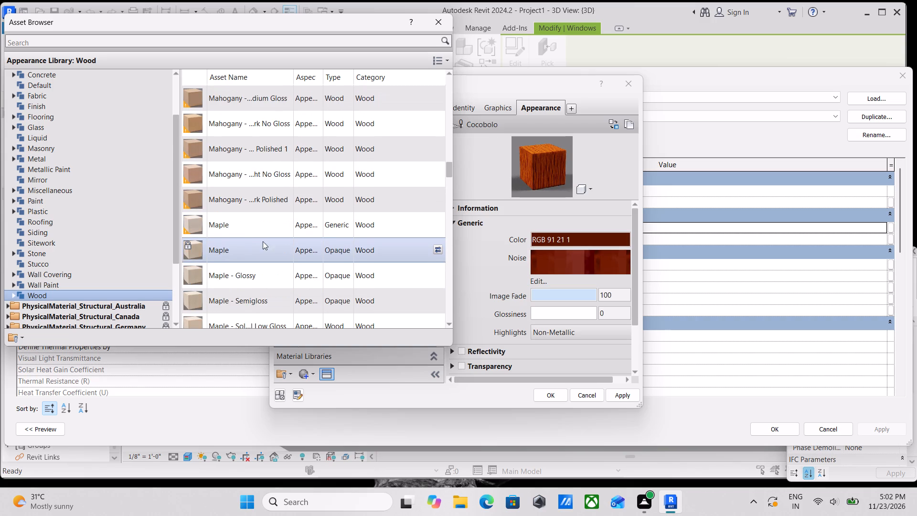
scroll(285, 269, "down", 7)
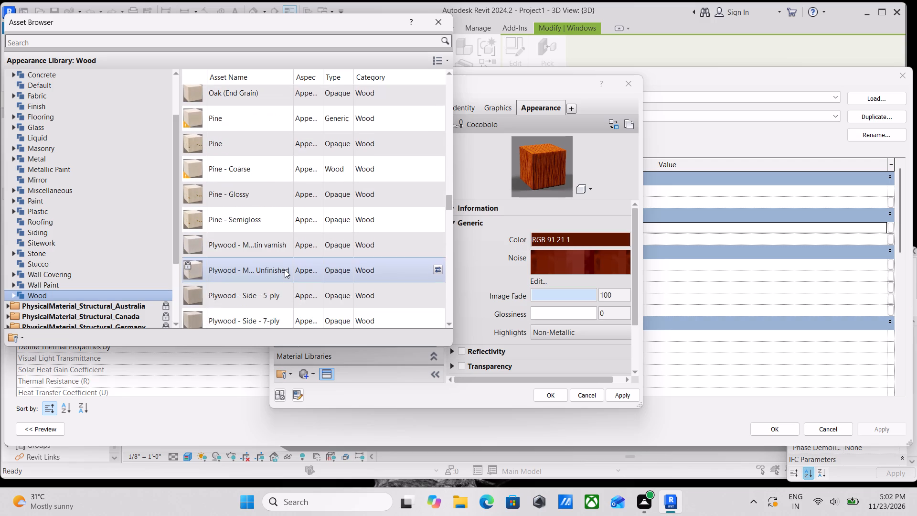
scroll(285, 269, "down", 2)
scroll(285, 269, "up", 1)
scroll(285, 269, "down", 5)
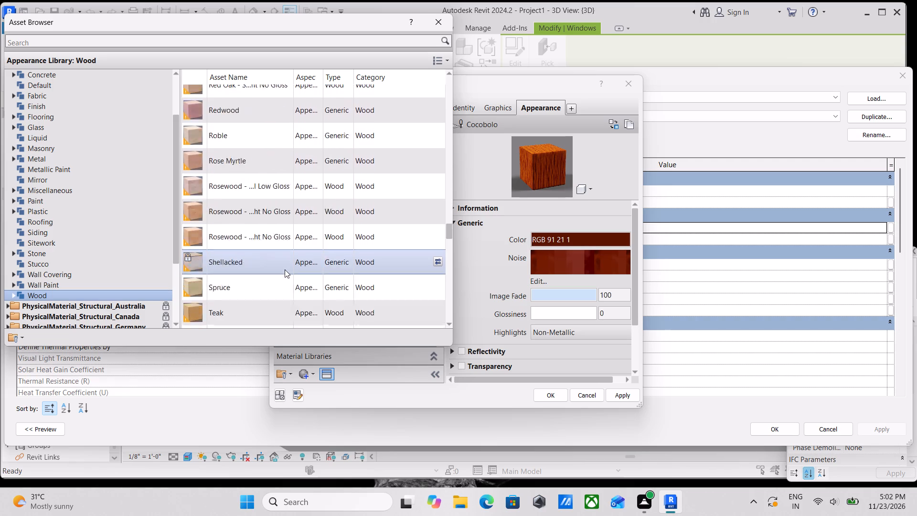
scroll(285, 269, "down", 4)
double_click(230, 293)
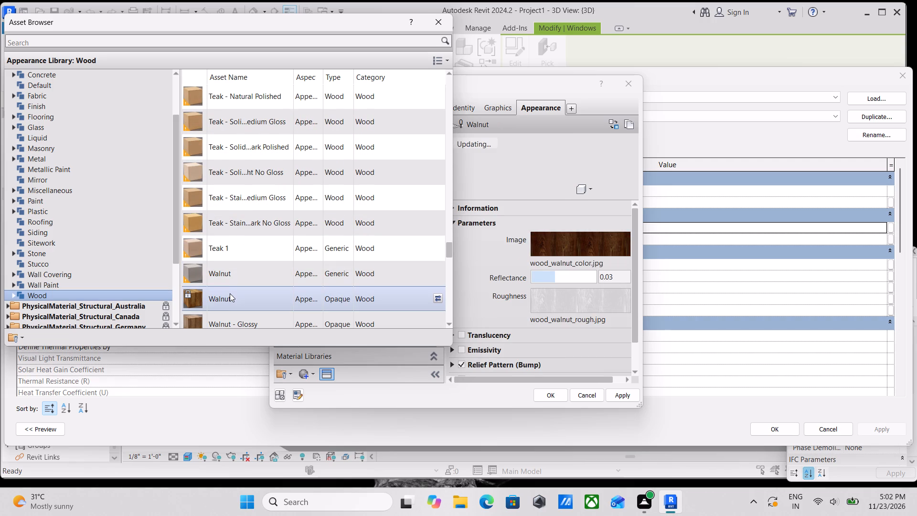
Check the remaining wood assets, keep Walnut, and apply WOOD MATERIAL as the Frame Material of the WINDOW 4' X 4' type.
scroll(247, 272, "down", 1)
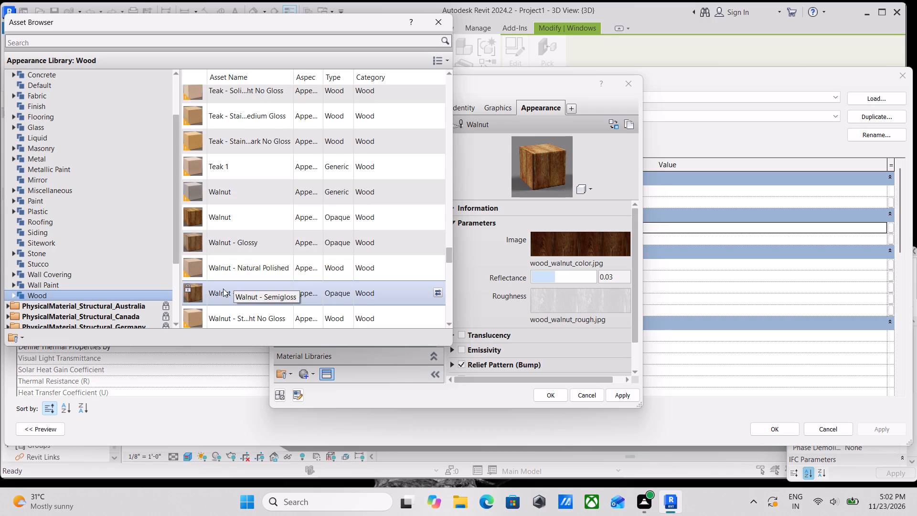
scroll(219, 290, "down", 3)
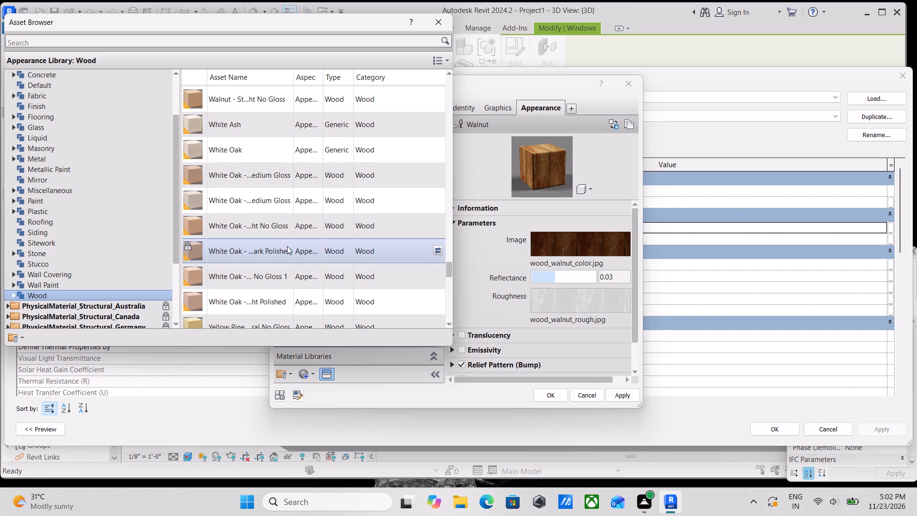
scroll(283, 248, "down", 15)
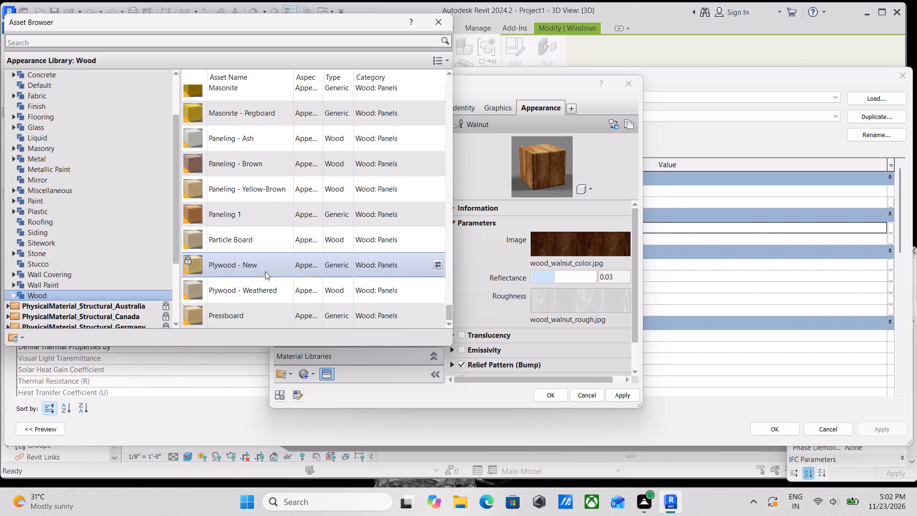
left_click(629, 398)
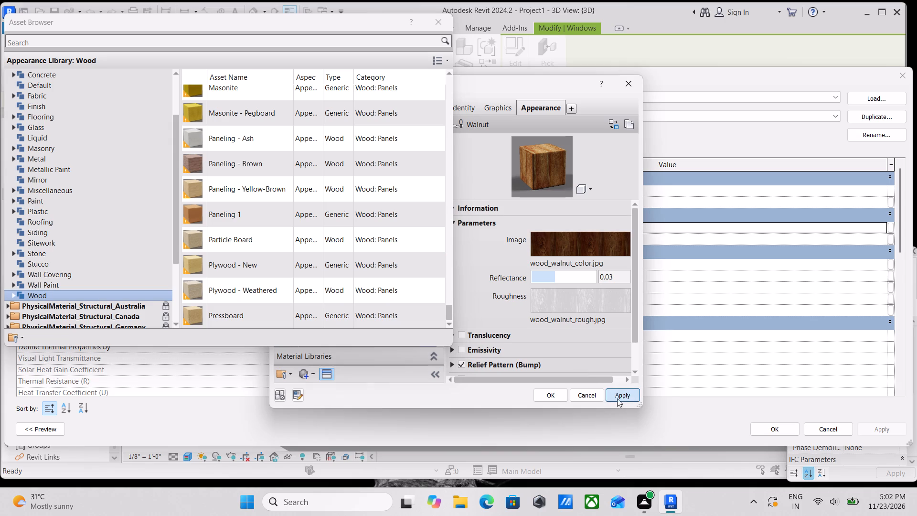
left_click(556, 391)
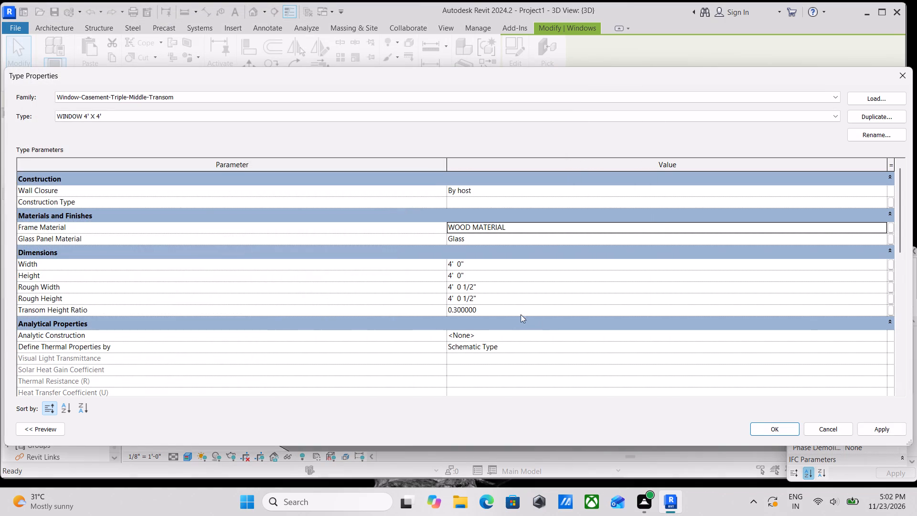
left_click(884, 434)
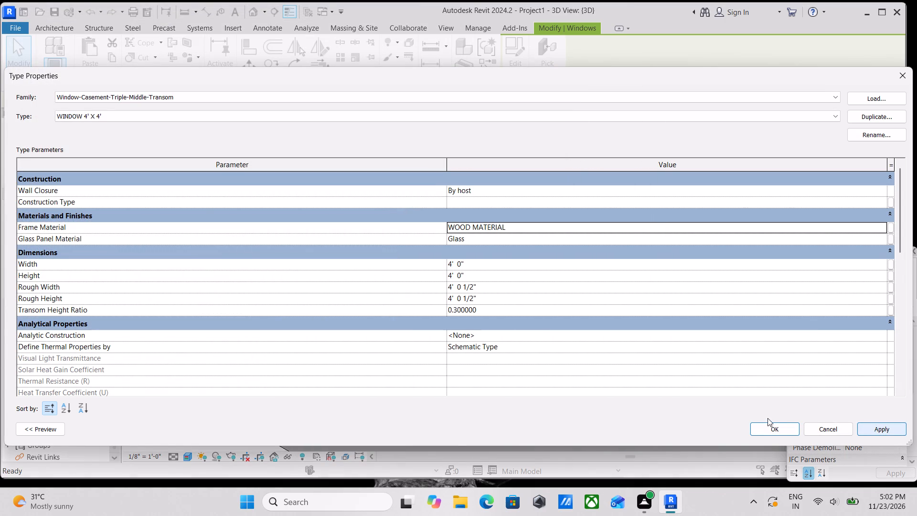
Accept the WINDOW 4' X 4' type properties with WOOD MATERIAL as the frame material and deselect the window.
left_click(769, 429)
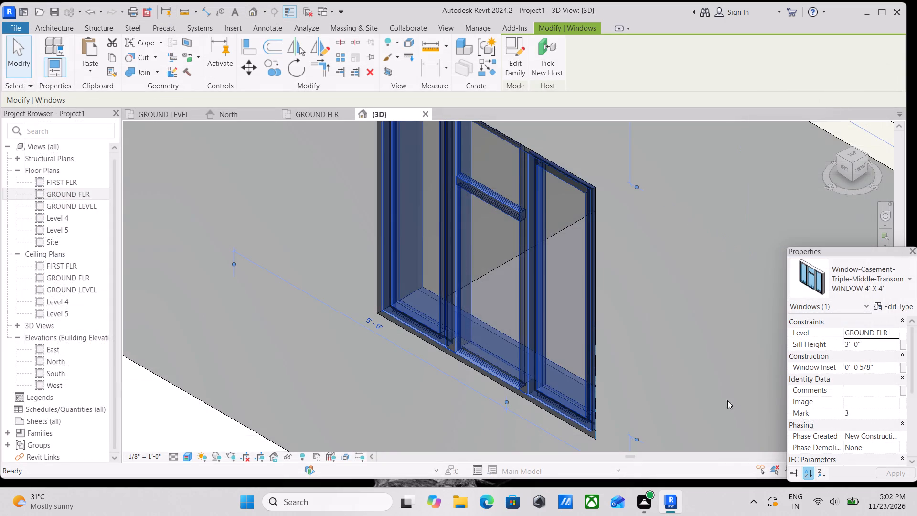
scroll(469, 310, "down", 2)
key("Escape")
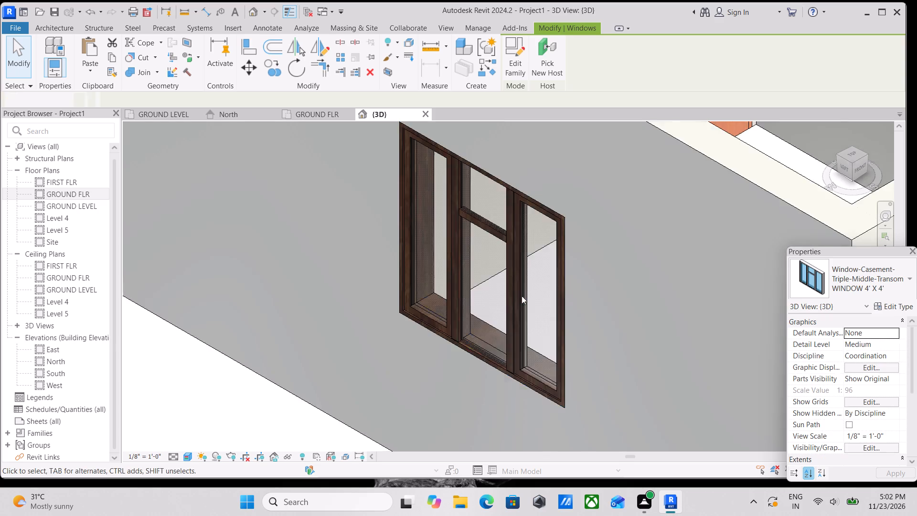
Examine the wood grain on the frame of the casement window nearest the corner in the grey-shaded outer wall.
scroll(522, 296, "up", 4)
scroll(477, 316, "up", 3)
scroll(369, 310, "up", 3)
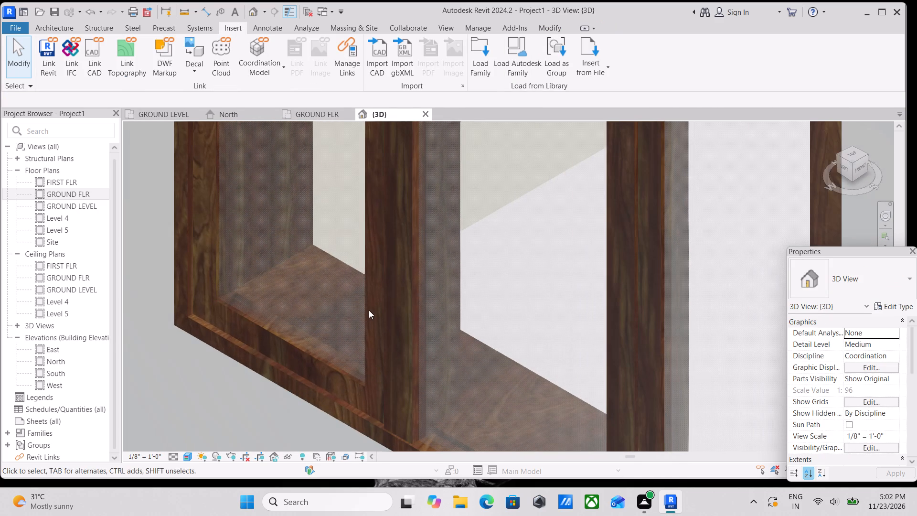
scroll(369, 310, "down", 11)
middle_click_drag(378, 308, 368, 353)
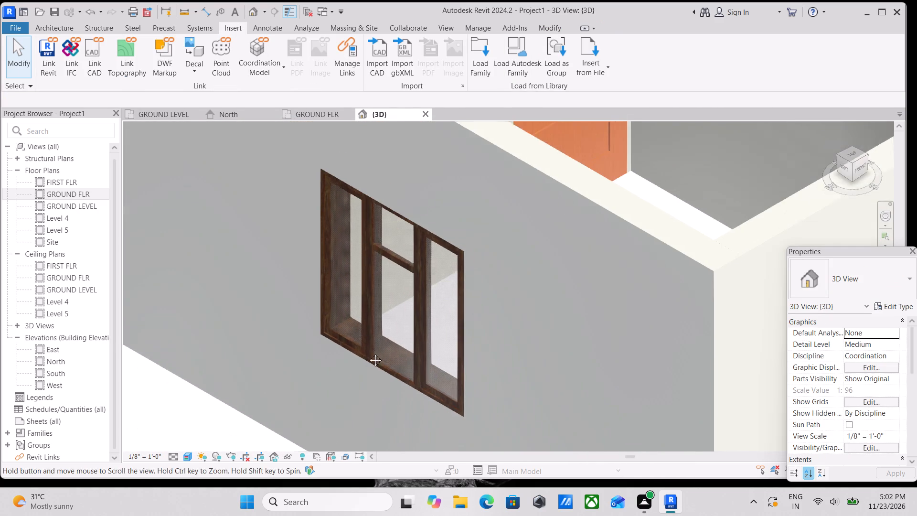
middle_click_drag(368, 353, 368, 360)
scroll(341, 273, "up", 12)
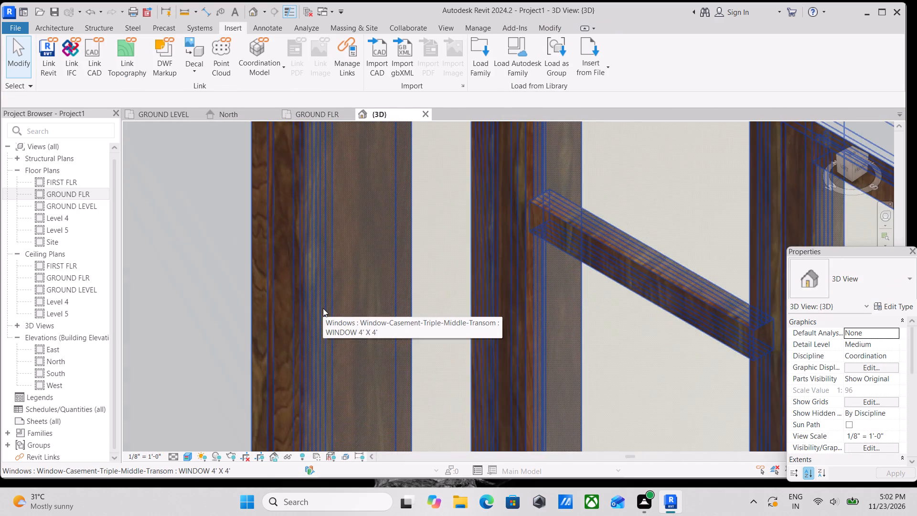
scroll(323, 308, "down", 8)
scroll(554, 314, "down", 10)
middle_click_drag(529, 326, 500, 382)
Examine the wood frames of the casement windows in the adjoining light-shaded outer wall, up close and within the whole model.
middle_click_drag(662, 334, 453, 306)
scroll(562, 341, "up", 3)
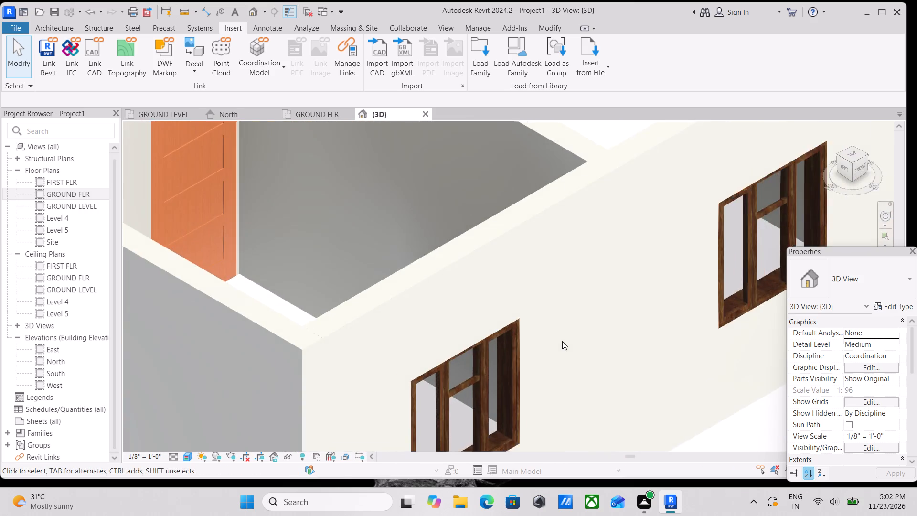
scroll(562, 341, "up", 10)
scroll(431, 265, "up", 9)
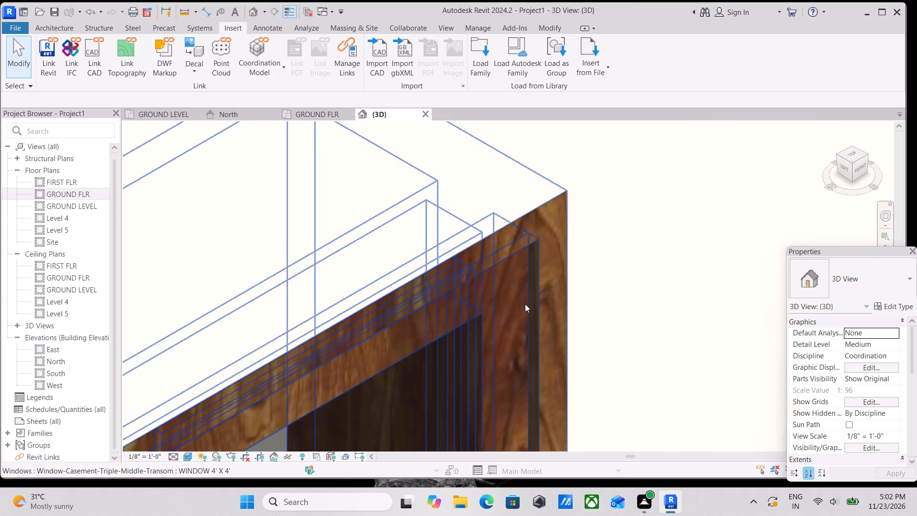
scroll(525, 304, "down", 18)
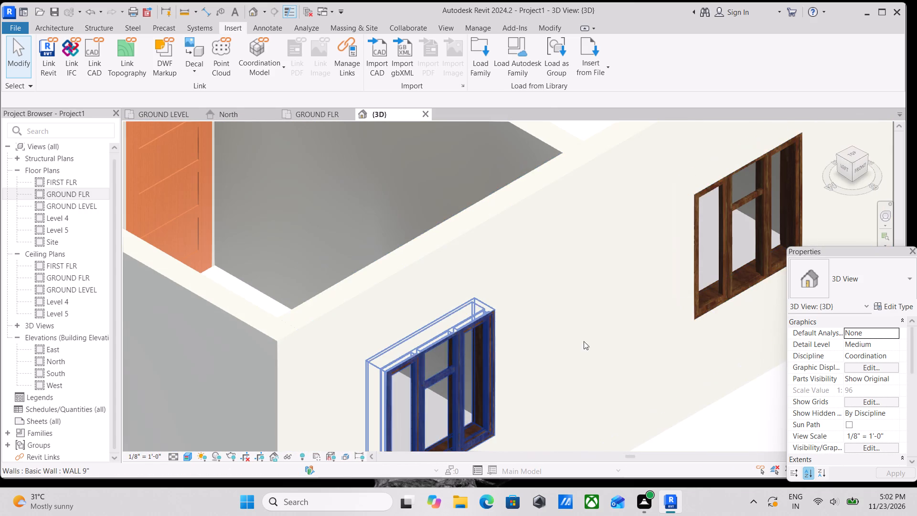
scroll(632, 334, "down", 7)
middle_click_drag(583, 330, 507, 371)
scroll(506, 372, "up", 1)
scroll(503, 368, "down", 4)
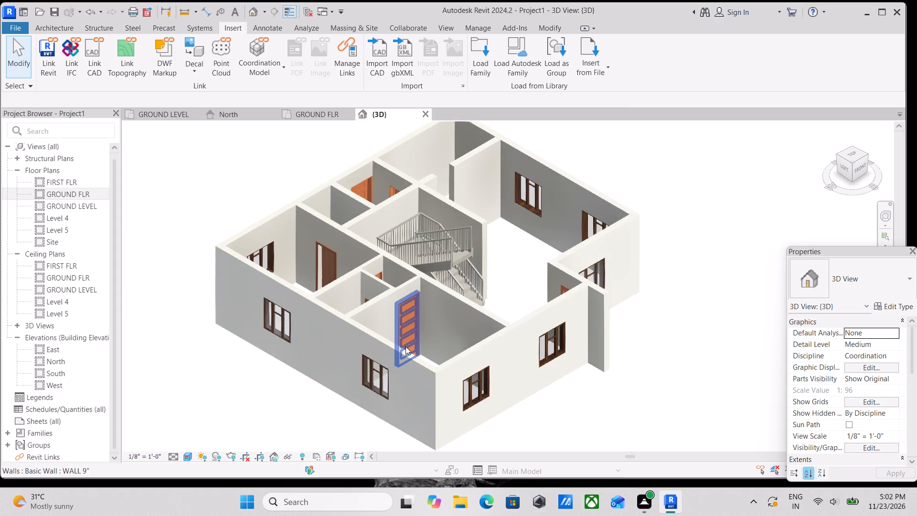
scroll(405, 345, "down", 5)
scroll(415, 367, "up", 8)
scroll(483, 376, "up", 4)
scroll(459, 339, "up", 2)
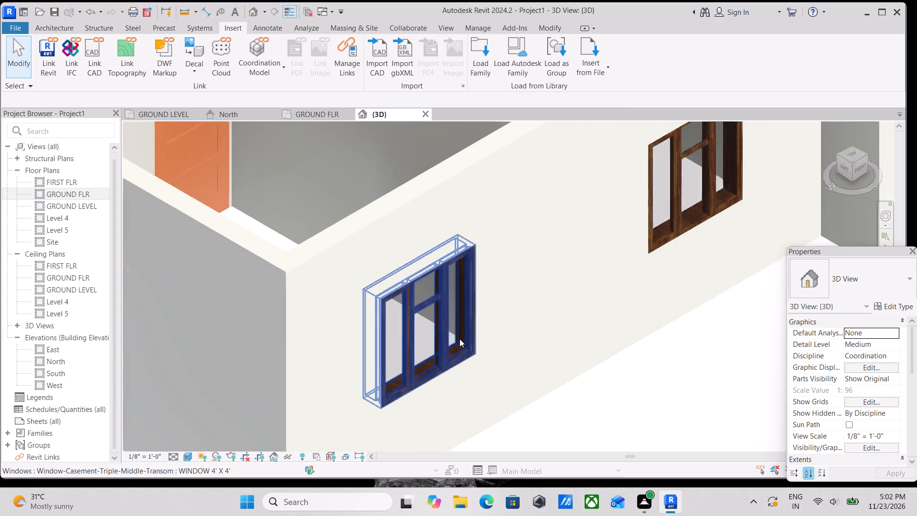
scroll(459, 339, "up", 6)
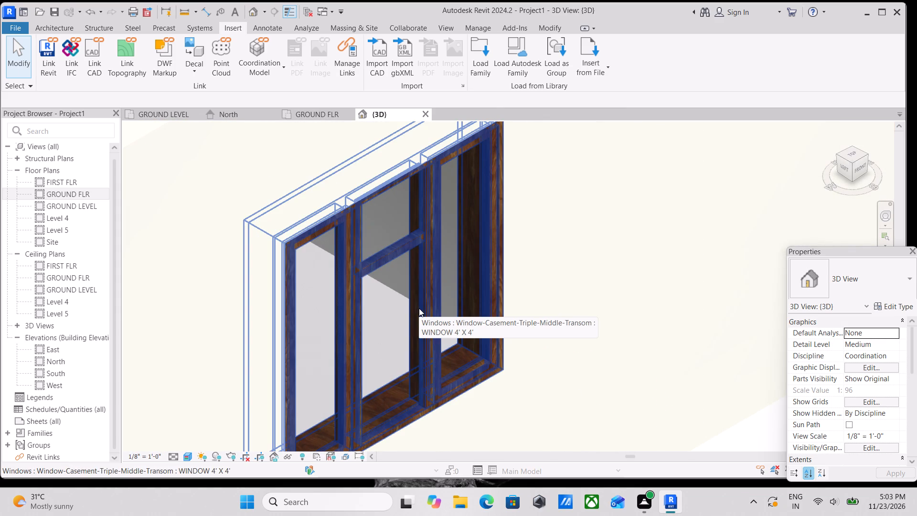
scroll(419, 308, "up", 4)
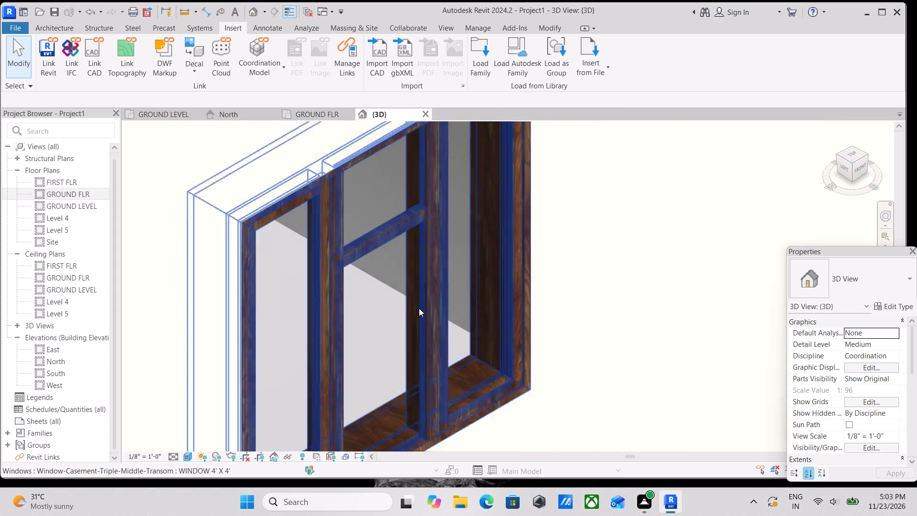
scroll(490, 374, "up", 4)
scroll(490, 374, "down", 10)
scroll(460, 398, "up", 8)
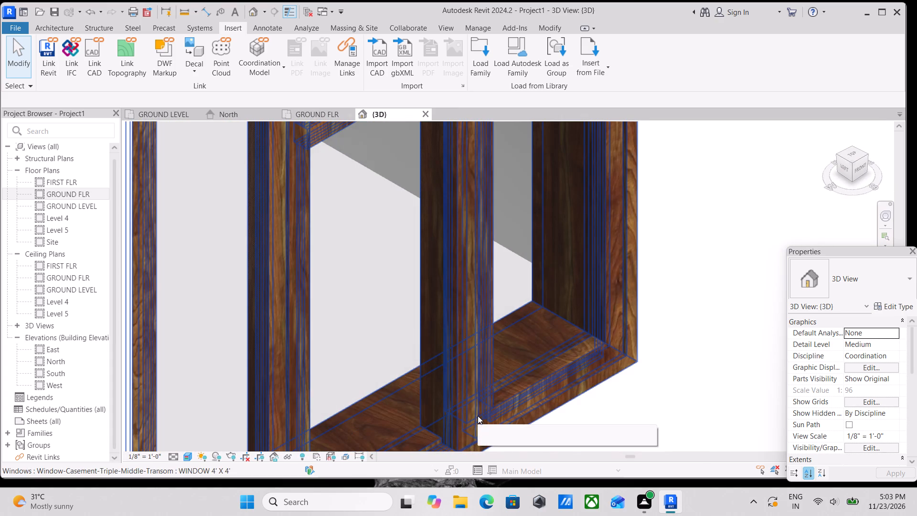
scroll(478, 416, "down", 9)
middle_click_drag(478, 416, 502, 307)
scroll(460, 329, "down", 3)
middle_click_drag(460, 329, 542, 356)
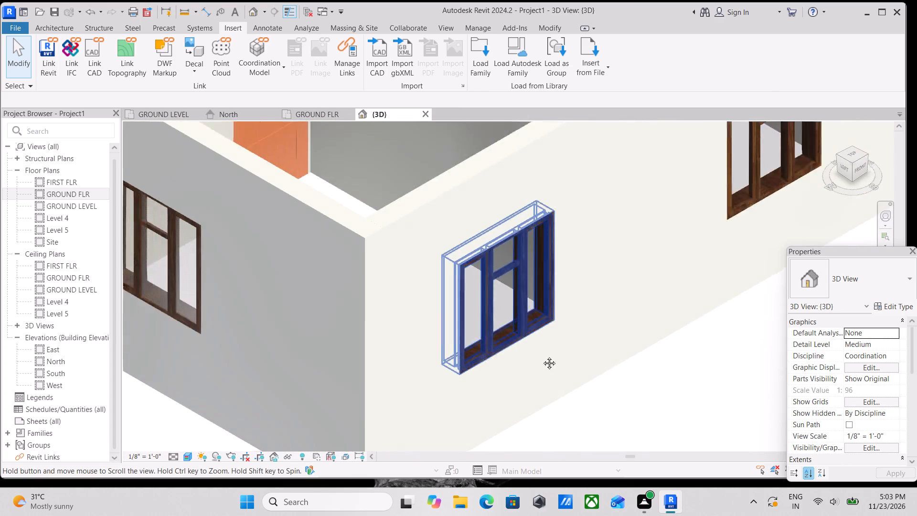
middle_click_drag(542, 356, 576, 365)
Examine the frame and glass panes of the casement window in the grey-shaded wall again.
scroll(273, 309, "up", 3)
scroll(176, 315, "up", 5)
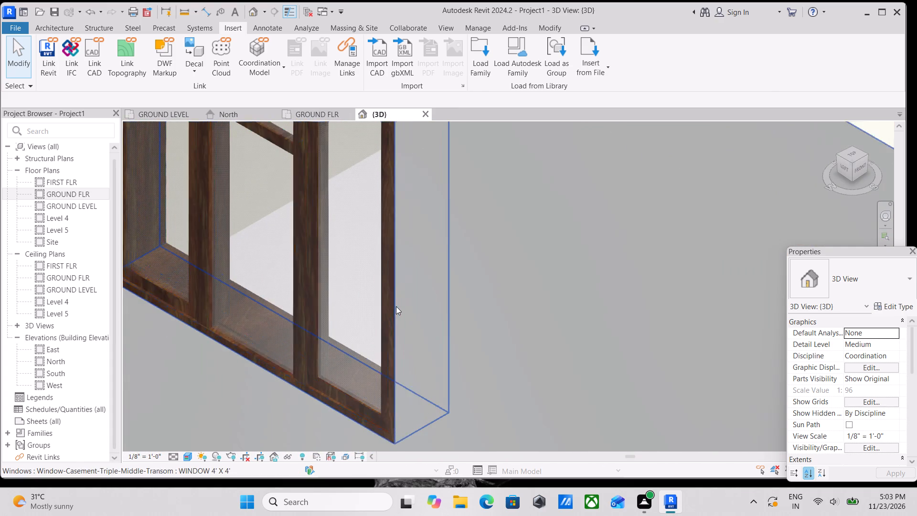
scroll(396, 306, "up", 6)
scroll(396, 306, "down", 5)
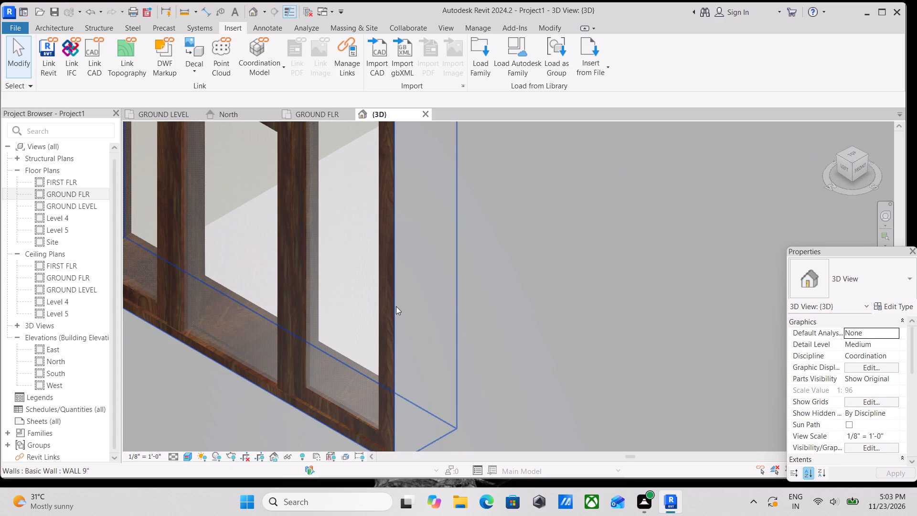
scroll(396, 306, "down", 2)
scroll(438, 307, "down", 3)
scroll(400, 313, "down", 3)
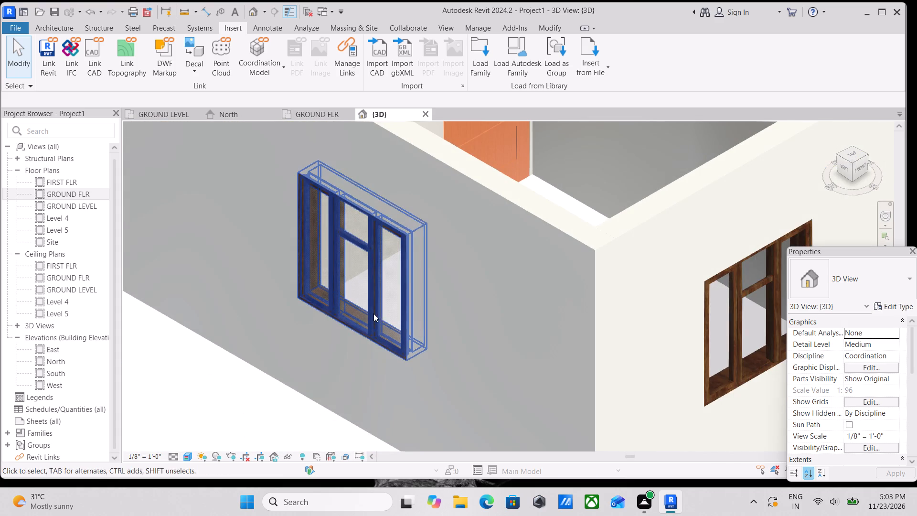
Create a new project material for the Glass Panel Material parameter of the WINDOW 4' X 4' type.
scroll(366, 318, "up", 3)
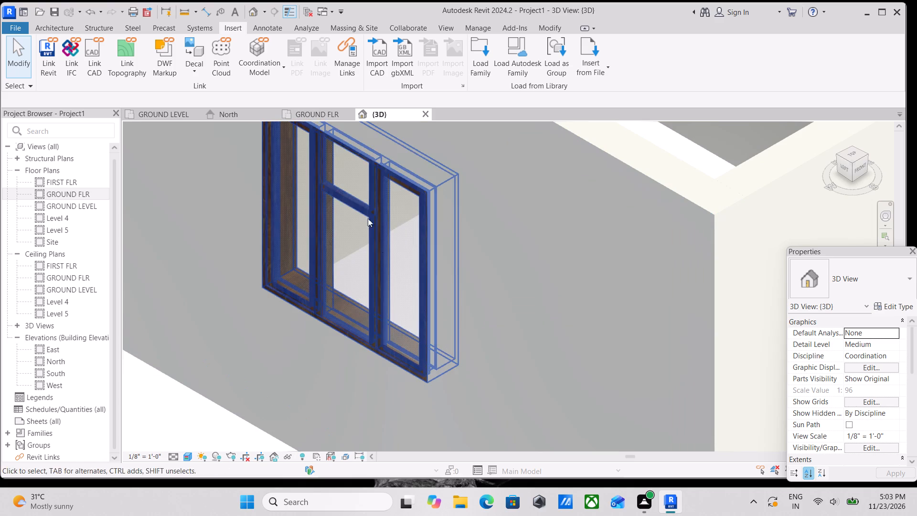
left_click(365, 235)
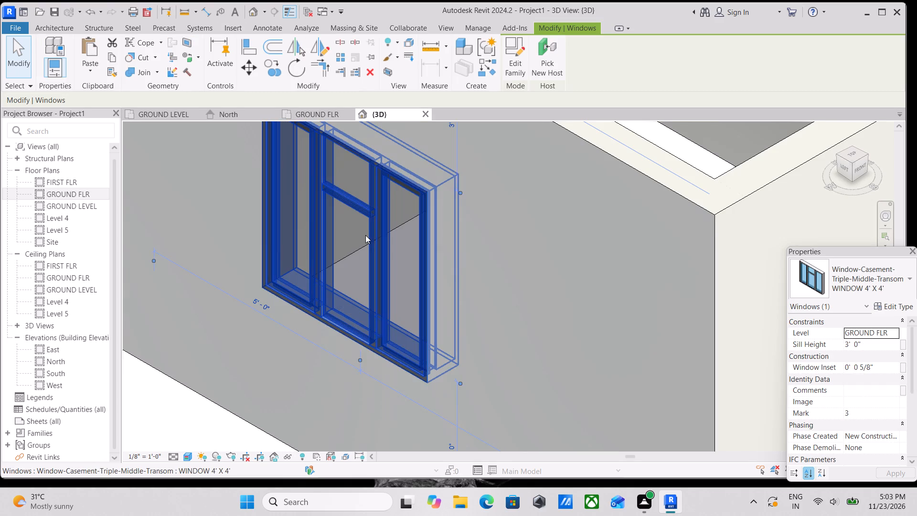
left_click(907, 302)
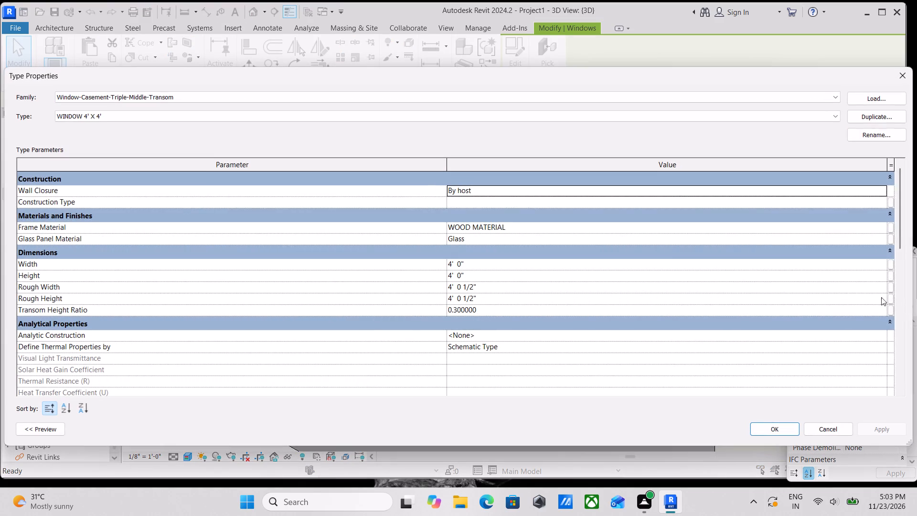
left_click(531, 237)
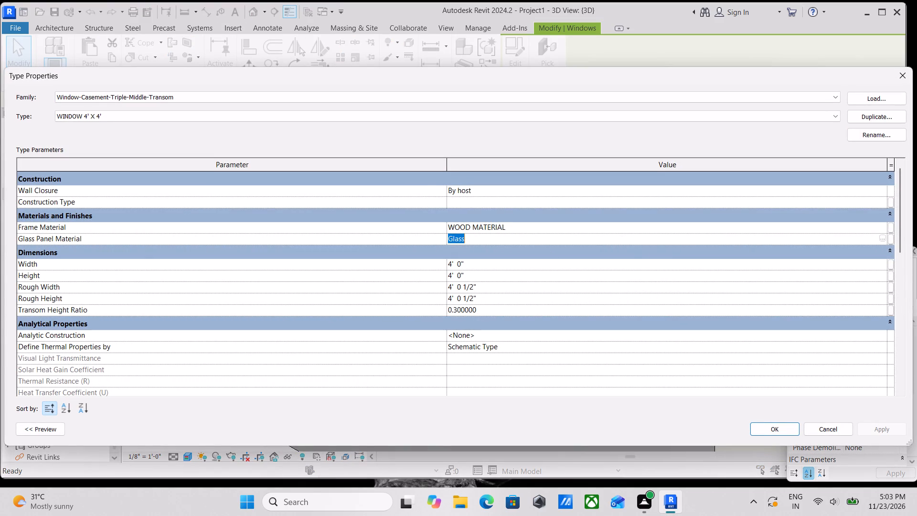
left_click(884, 237)
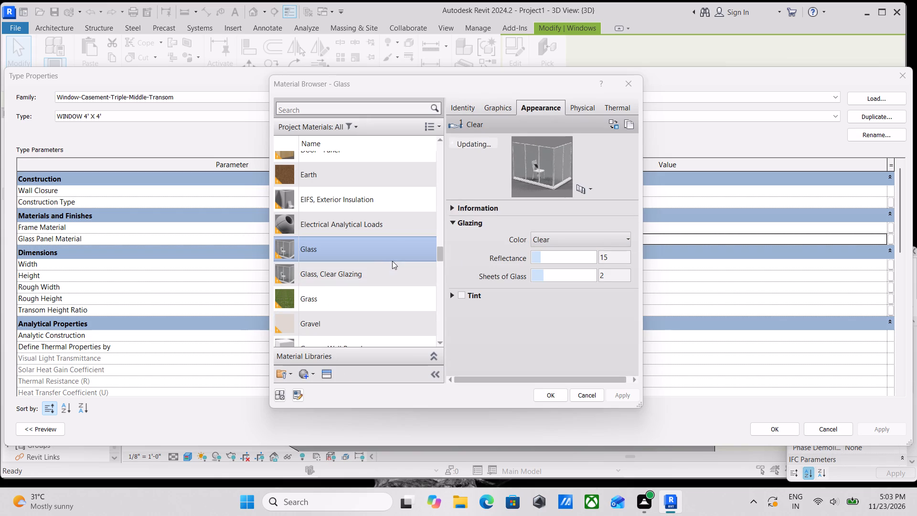
scroll(363, 269, "down", 1)
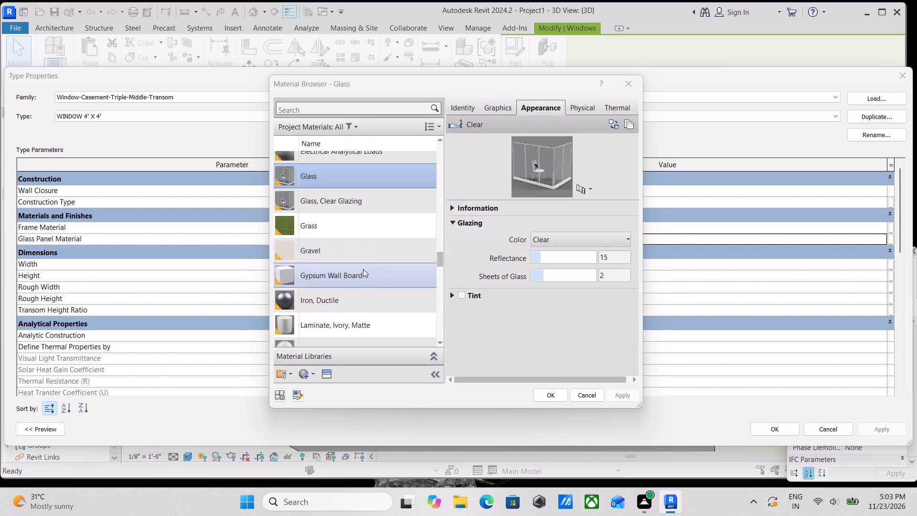
left_click(301, 371)
left_click(320, 387)
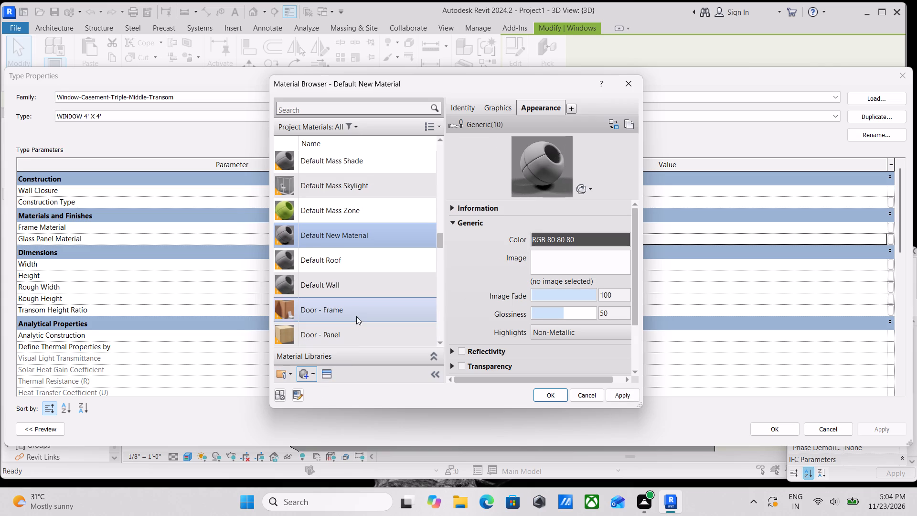
Rename the new material as GLASS MATERIAL.
right_click(351, 230)
left_click(363, 277)
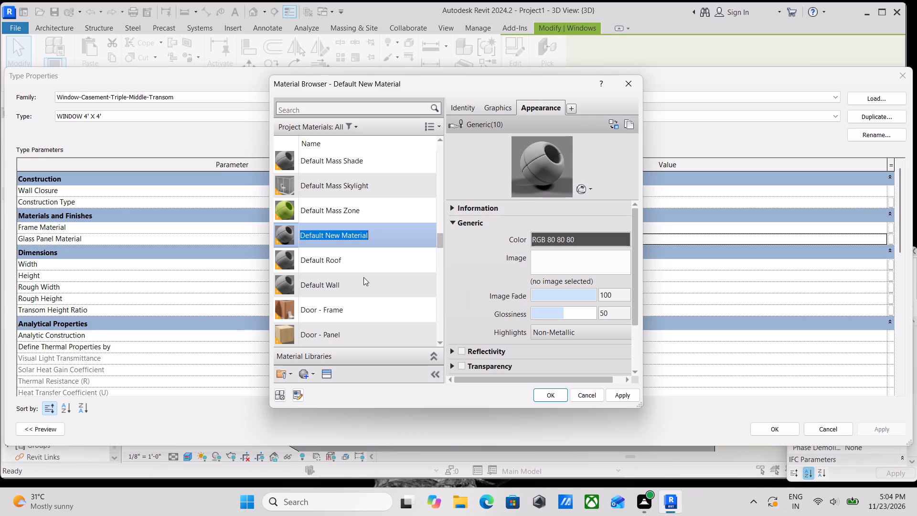
type("GL")
type("ASS")
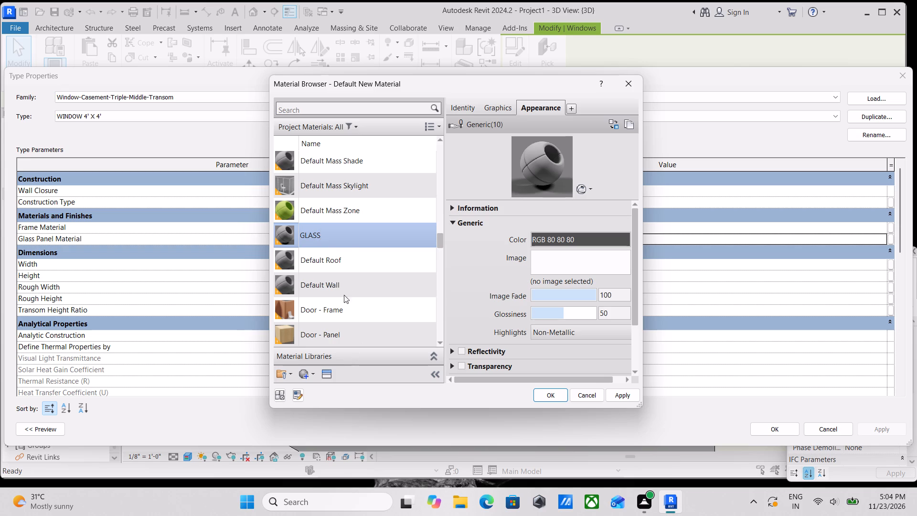
key("space")
type("MATER")
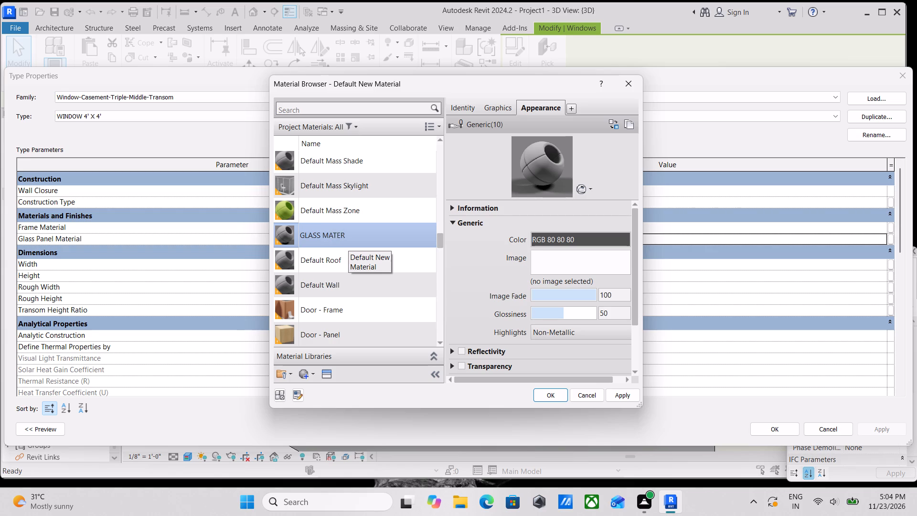
type("IAL")
Try the Clear - Blue glass asset on GLASS MATERIAL, ending with the Clear asset from the Appearance Library's Glass category.
left_click(333, 372)
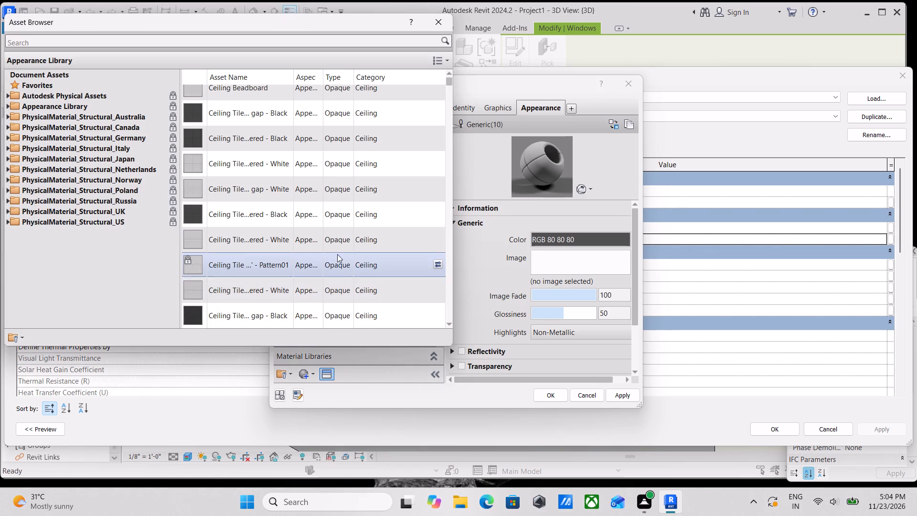
left_click(9, 104)
scroll(43, 280, "down", 1)
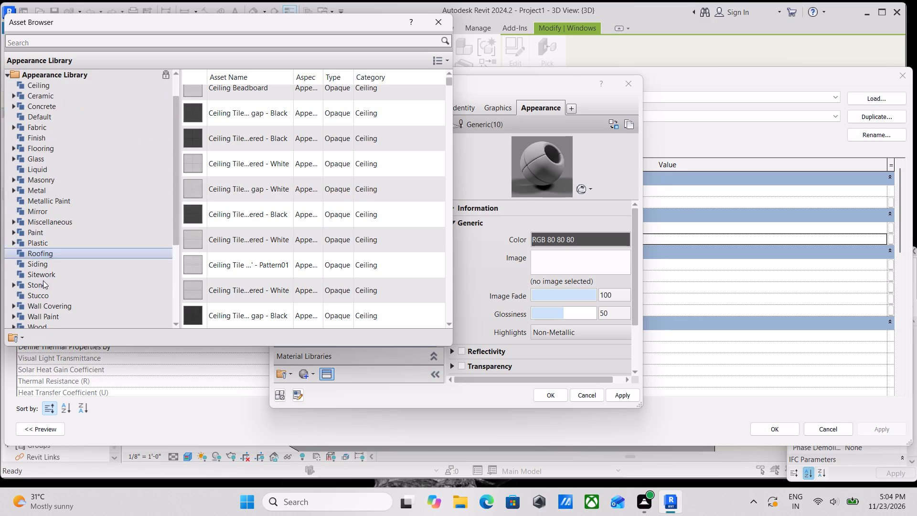
scroll(62, 312, "down", 1)
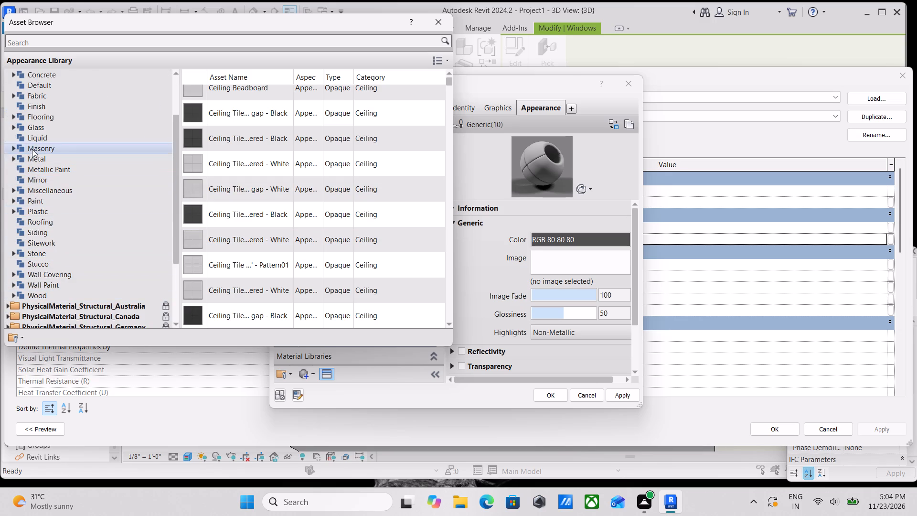
double_click(20, 126)
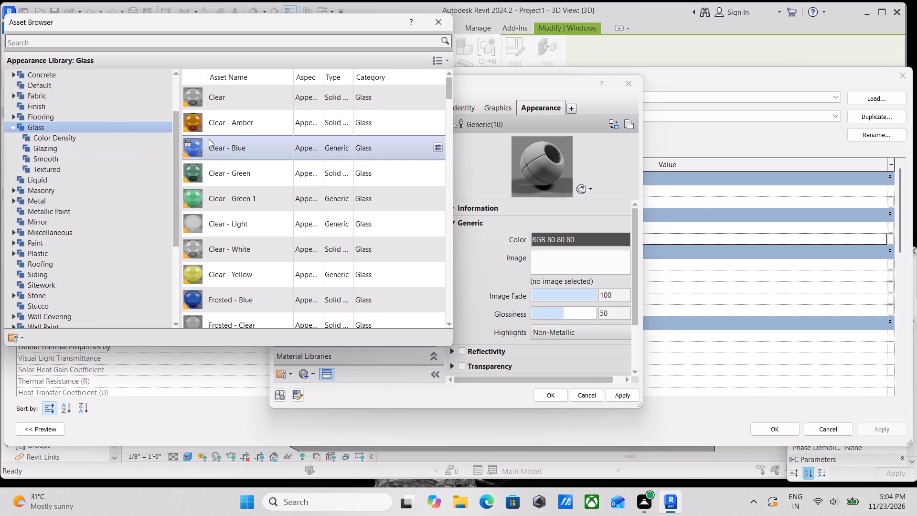
double_click(212, 143)
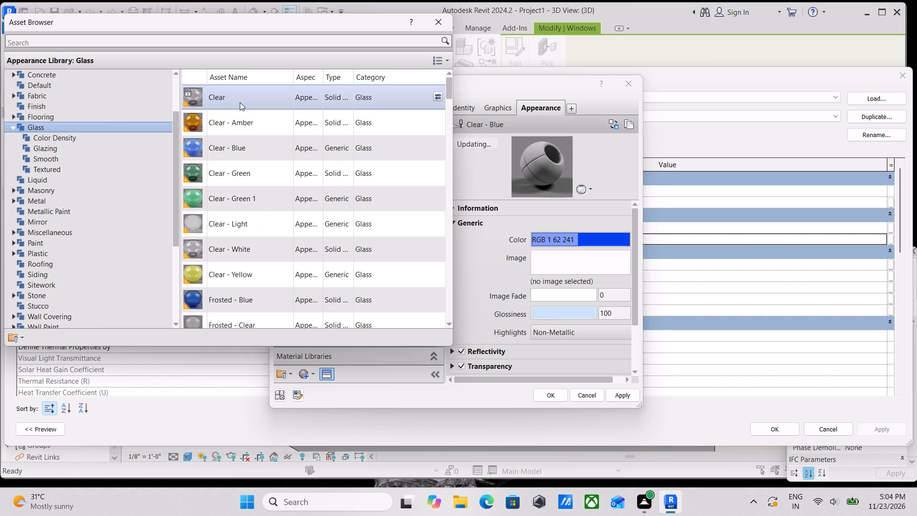
double_click(240, 97)
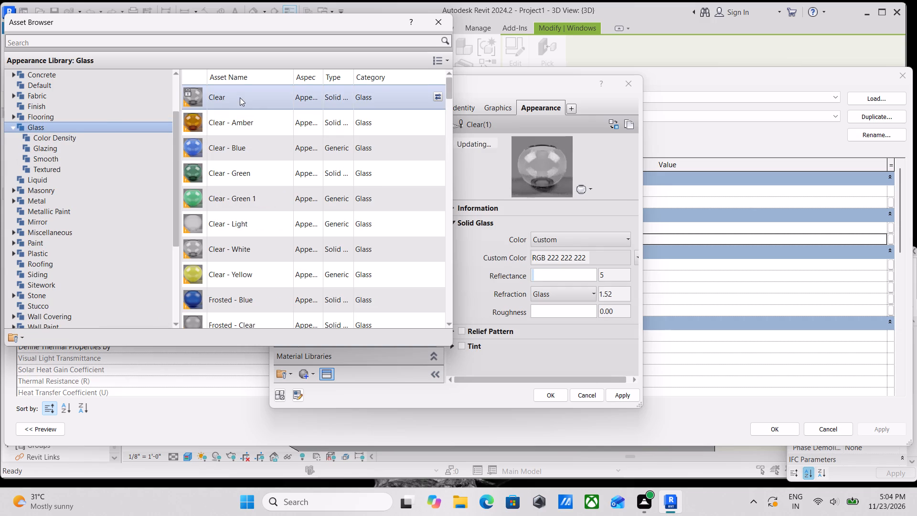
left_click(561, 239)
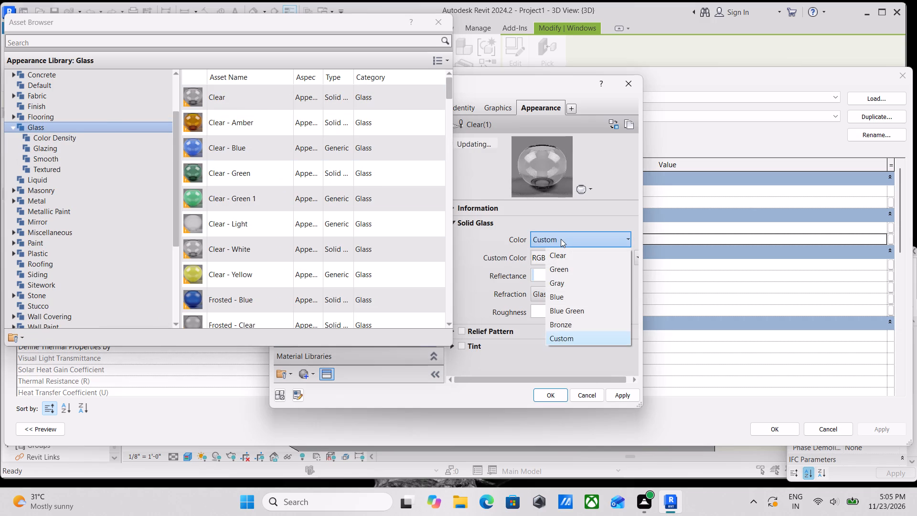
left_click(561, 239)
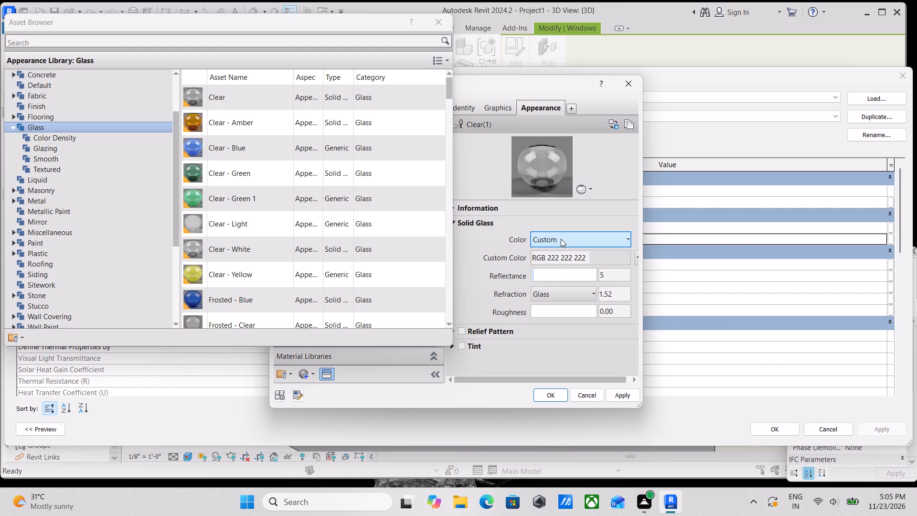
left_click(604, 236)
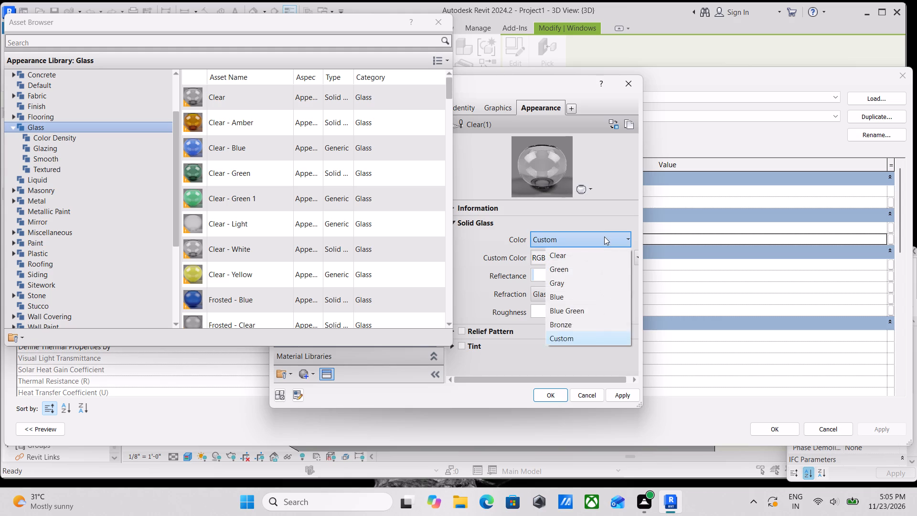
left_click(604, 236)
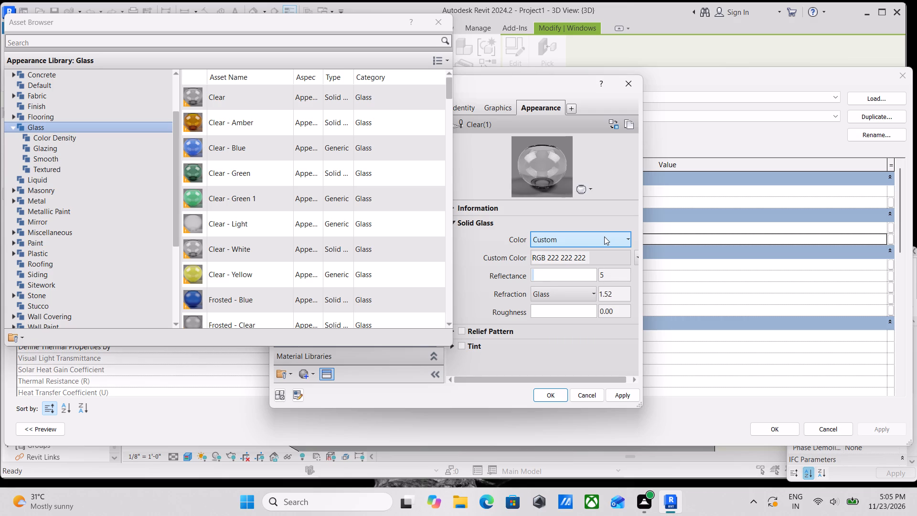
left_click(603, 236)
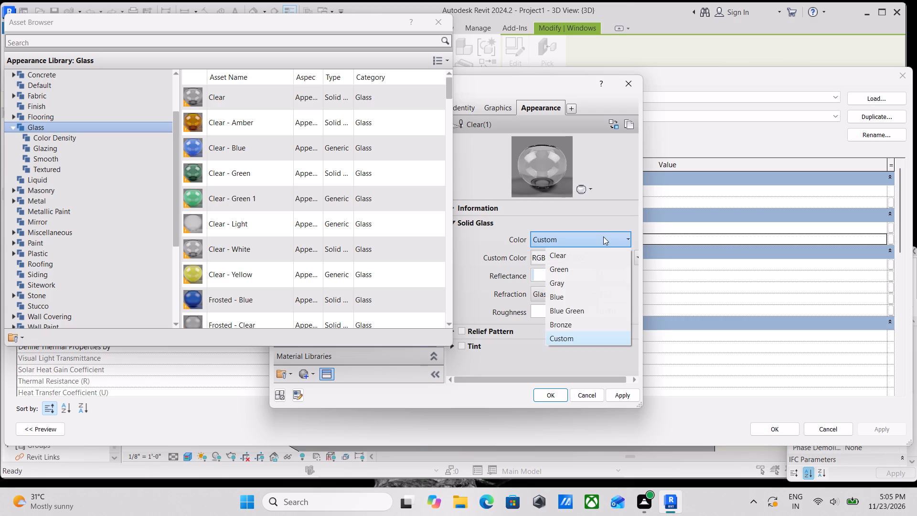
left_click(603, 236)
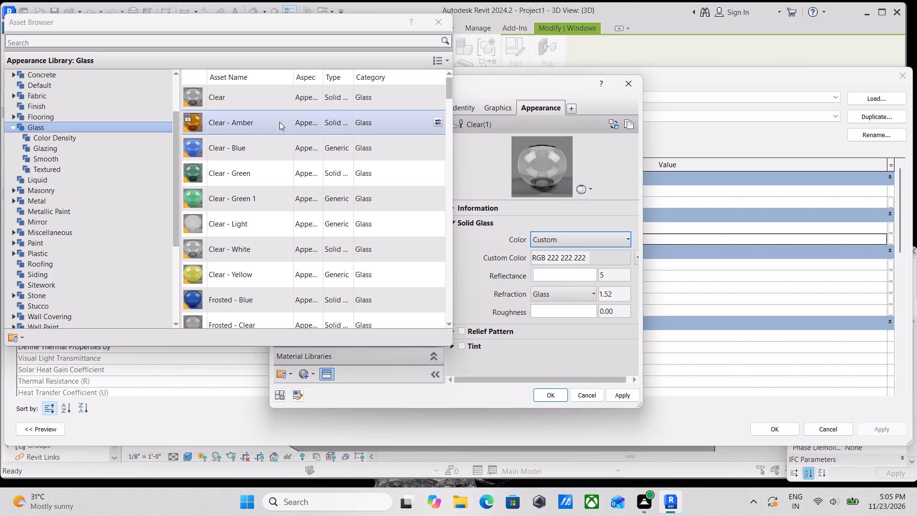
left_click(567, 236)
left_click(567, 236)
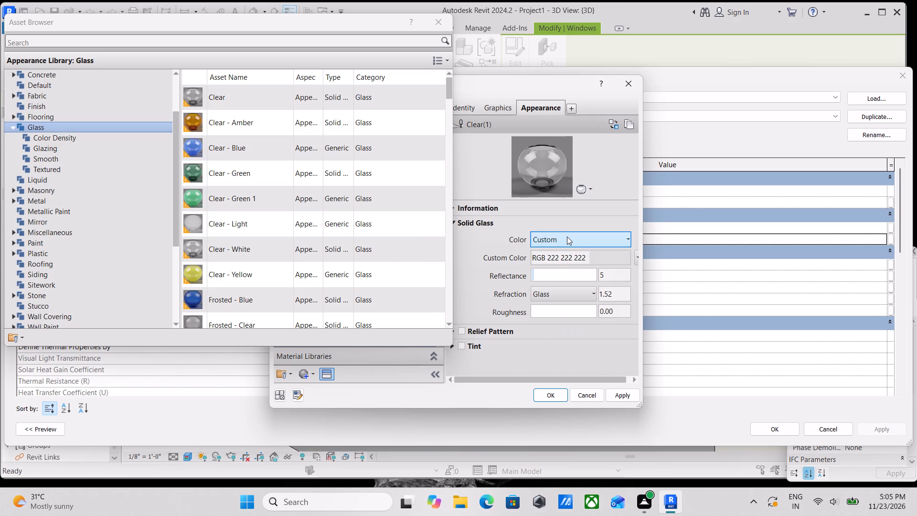
Apply GLASS MATERIAL as the Glass Panel Material of the WINDOW 4' X 4' type and accept the type properties.
left_click(630, 395)
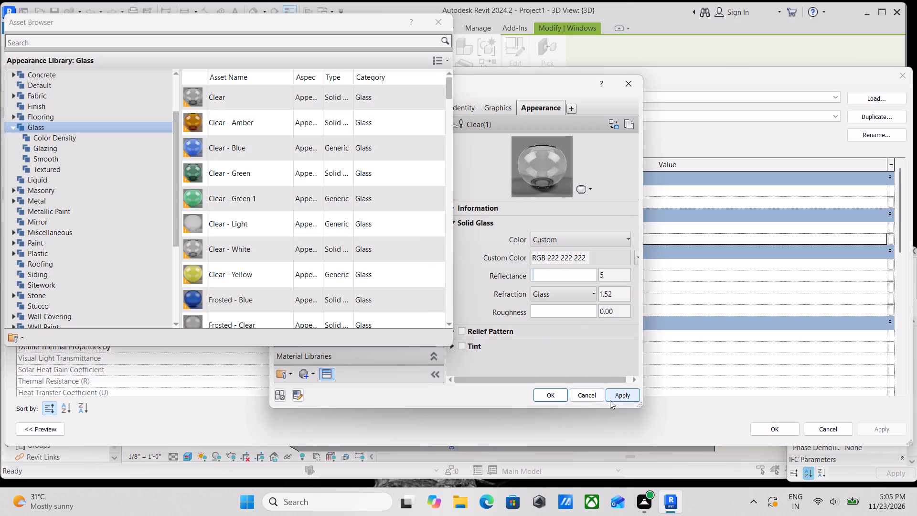
left_click(543, 400)
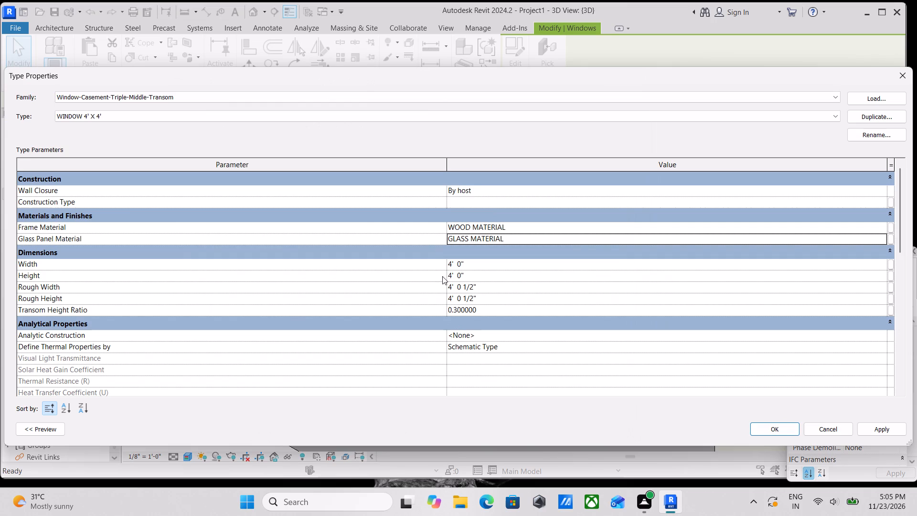
left_click(871, 431)
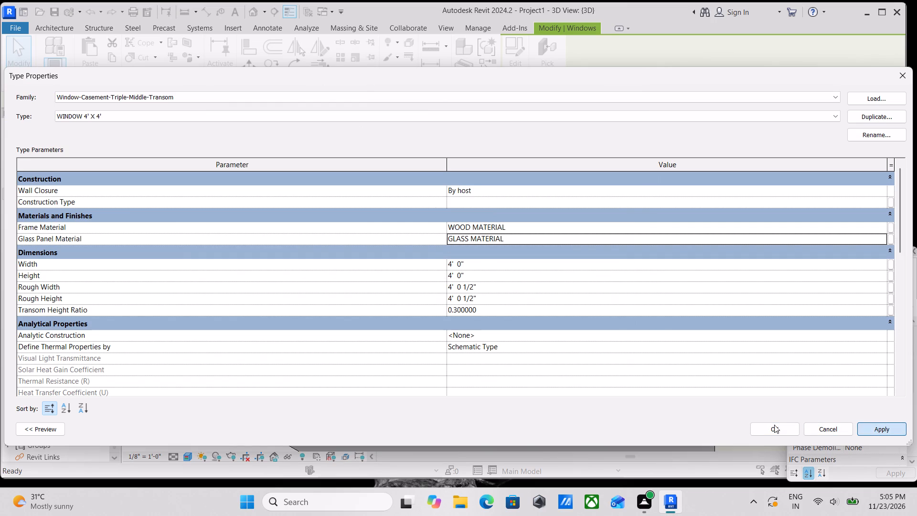
left_click(877, 432)
left_click(774, 428)
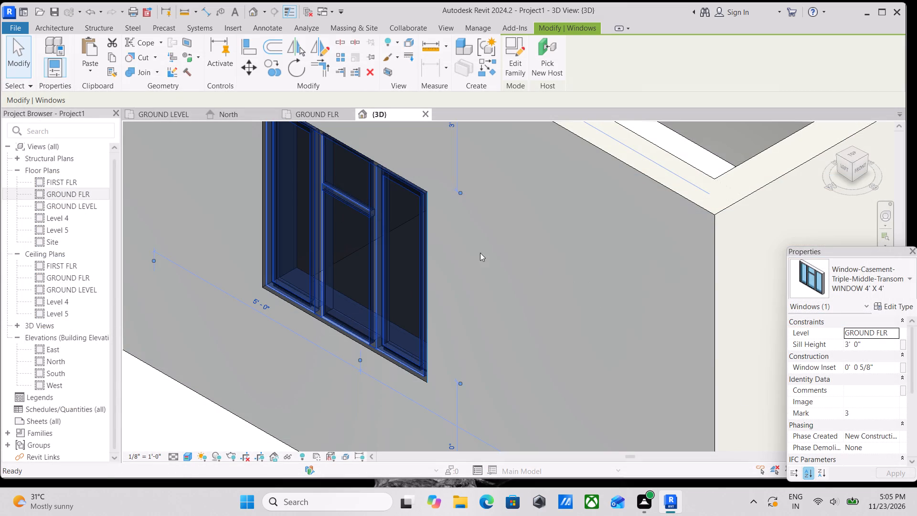
key("Escape")
Examine the walnut frames and glass panes of the casement windows up close in the 3D view.
scroll(391, 286, "up", 6)
scroll(442, 344, "up", 3)
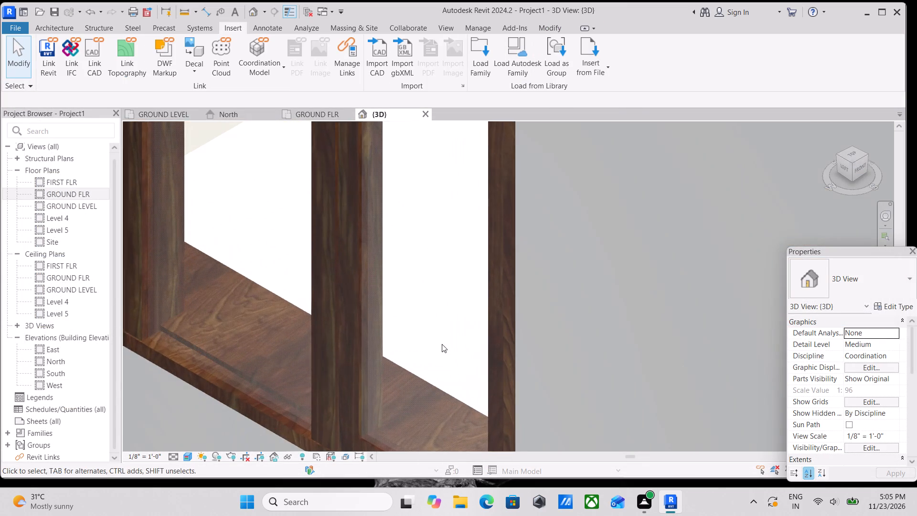
scroll(442, 344, "down", 9)
middle_click_drag(442, 344, 475, 343, "shift")
scroll(488, 335, "down", 1, "shift")
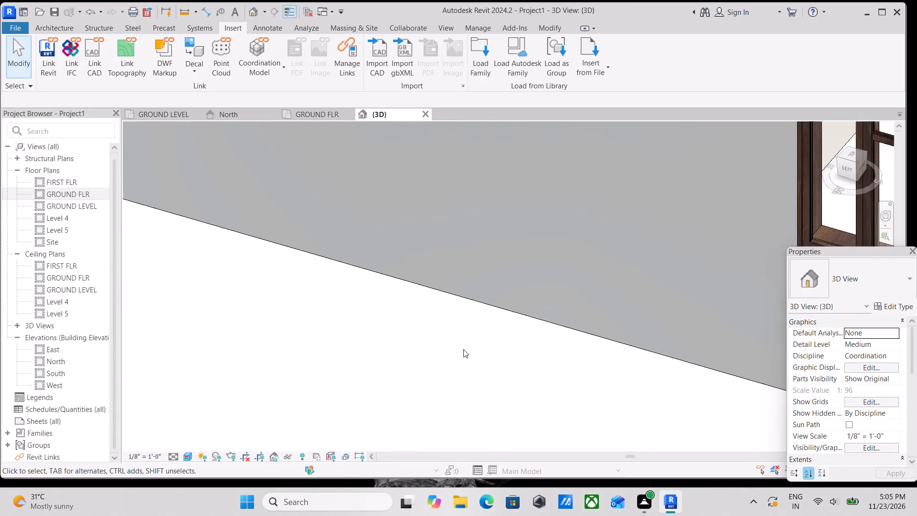
scroll(463, 349, "down", 9)
middle_click_drag(472, 344, 426, 376)
middle_click_drag(530, 338, 438, 340)
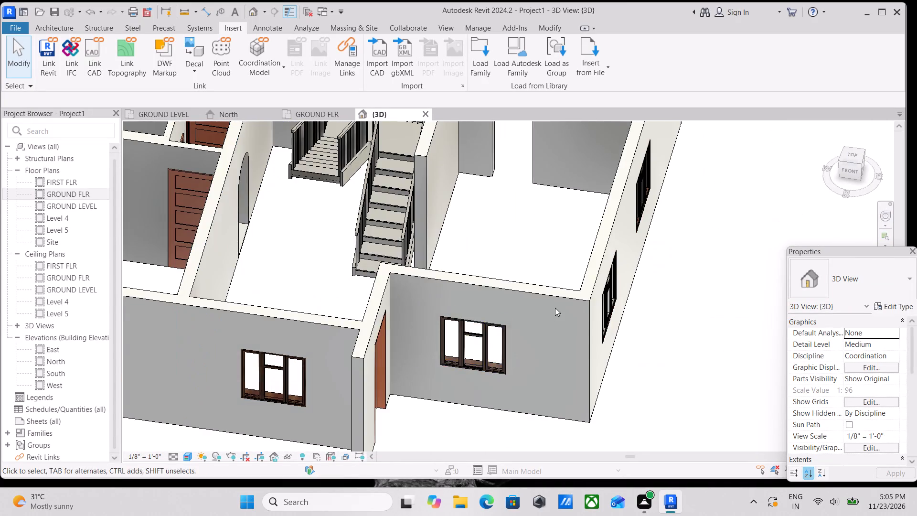
scroll(555, 308, "up", 17)
scroll(321, 340, "up", 2)
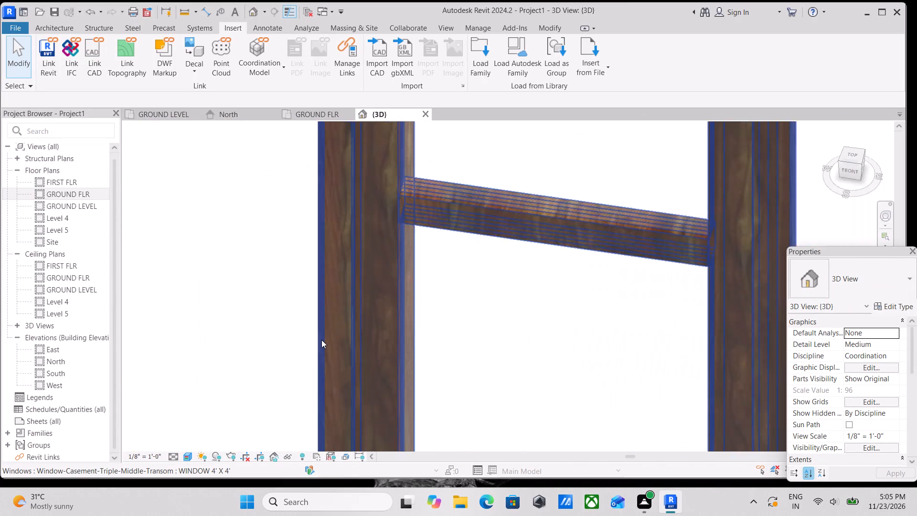
scroll(321, 340, "up", 2)
scroll(321, 340, "down", 5)
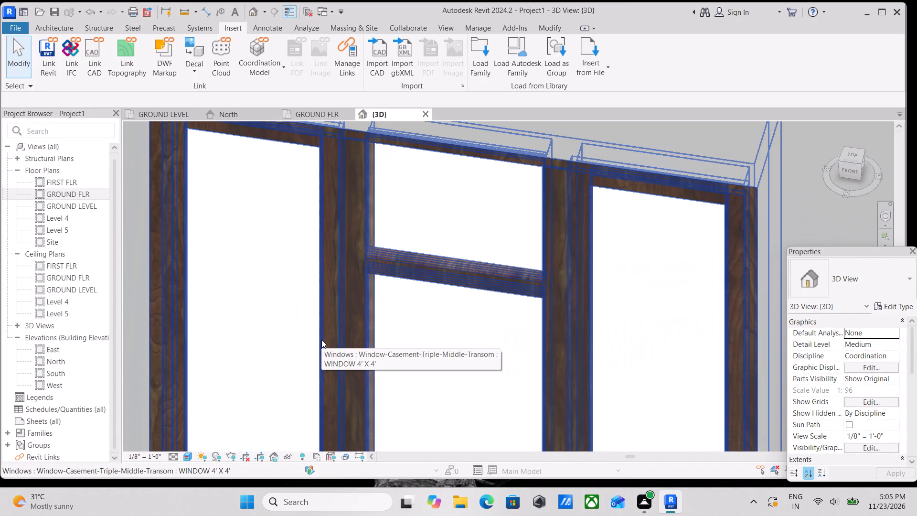
scroll(321, 340, "down", 3)
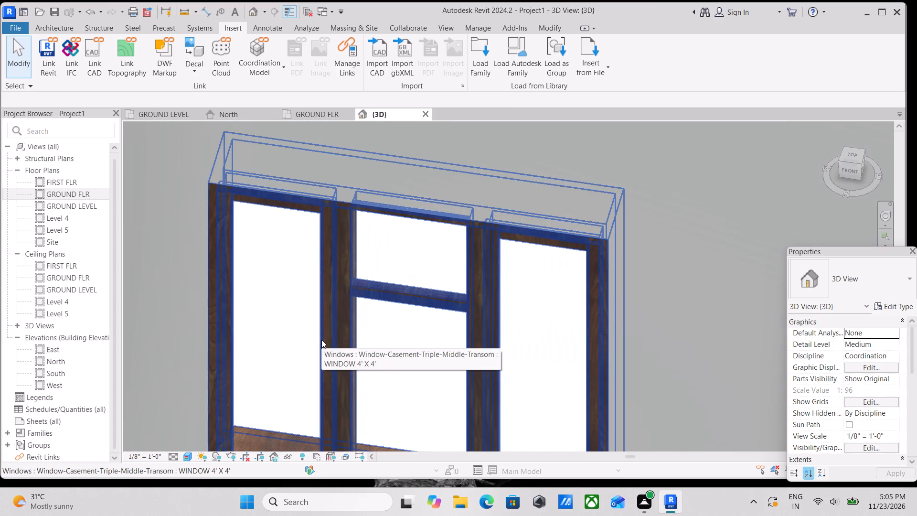
scroll(321, 340, "down", 8)
middle_click_drag(321, 340, 537, 289)
scroll(470, 312, "down", 4)
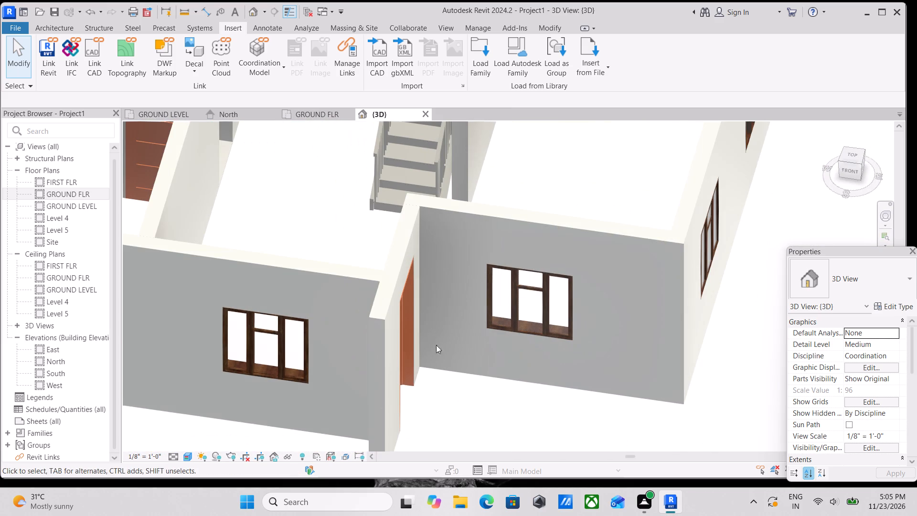
middle_click_drag(490, 343, 437, 336, "shift")
scroll(437, 336, "up", 1, "shift")
scroll(438, 335, "down", 1)
Examine the whole ground floor model in 3D from several sides, including its windows, doors and stair.
middle_click_drag(440, 336, 675, 338)
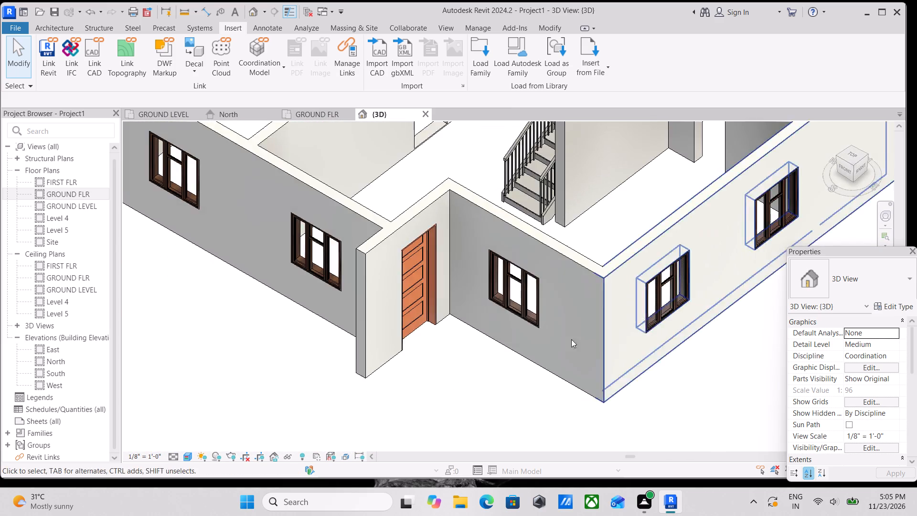
middle_click_drag(535, 333, 494, 341, "shift")
scroll(494, 341, "down", 1)
middle_click_drag(501, 345, 575, 411)
middle_click_drag(437, 301, 569, 391, "shift")
middle_click_drag(517, 329, 483, 334)
scroll(629, 333, "up", 3)
scroll(522, 330, "down", 2, "shift")
middle_click_drag(522, 330, 541, 364, "shift")
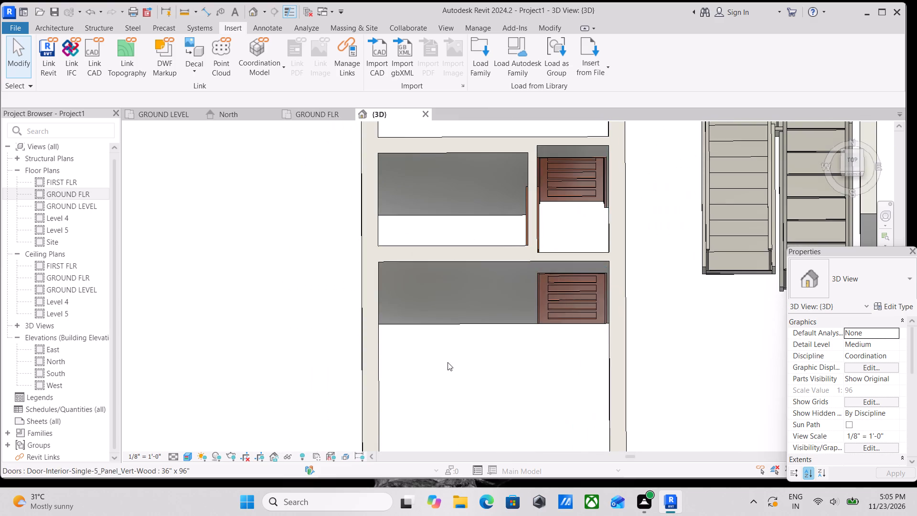
middle_click_drag(448, 362, 523, 252)
middle_click_drag(568, 343, 296, 320)
scroll(342, 302, "down", 3)
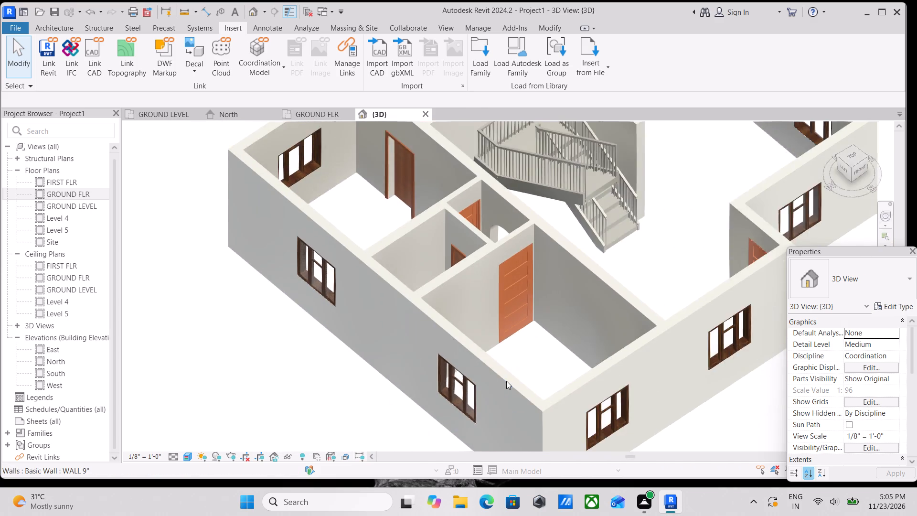
scroll(506, 381, "up", 4)
middle_click_drag(631, 378, 365, 368)
scroll(364, 367, "up", 1)
scroll(365, 365, "down", 9)
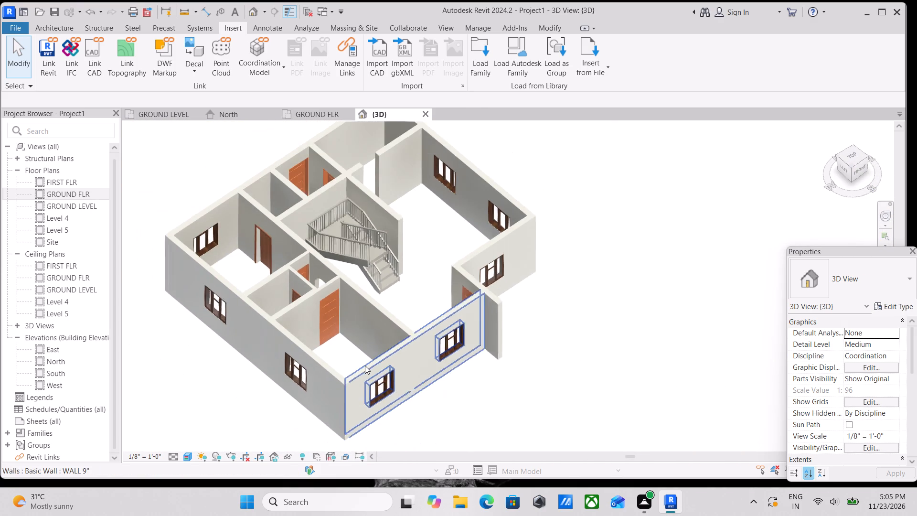
scroll(365, 365, "down", 1)
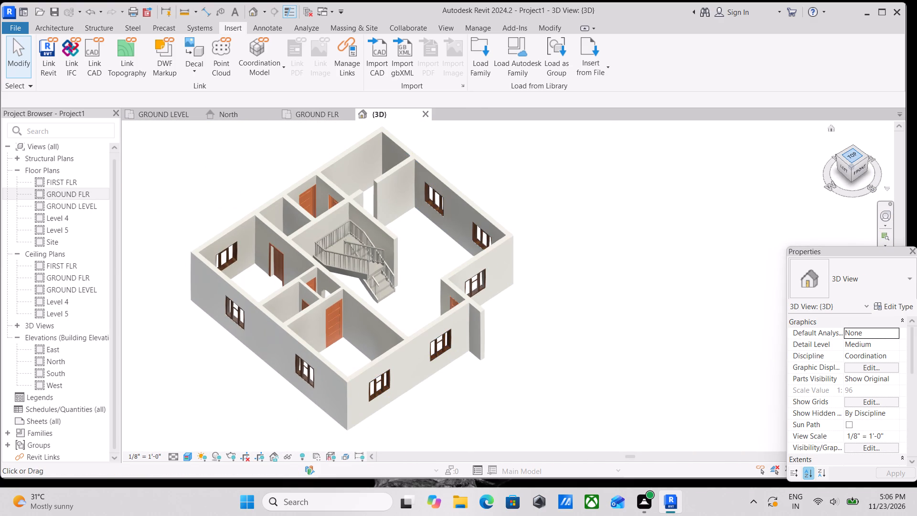
scroll(384, 215, "up", 4)
scroll(334, 280, "up", 4)
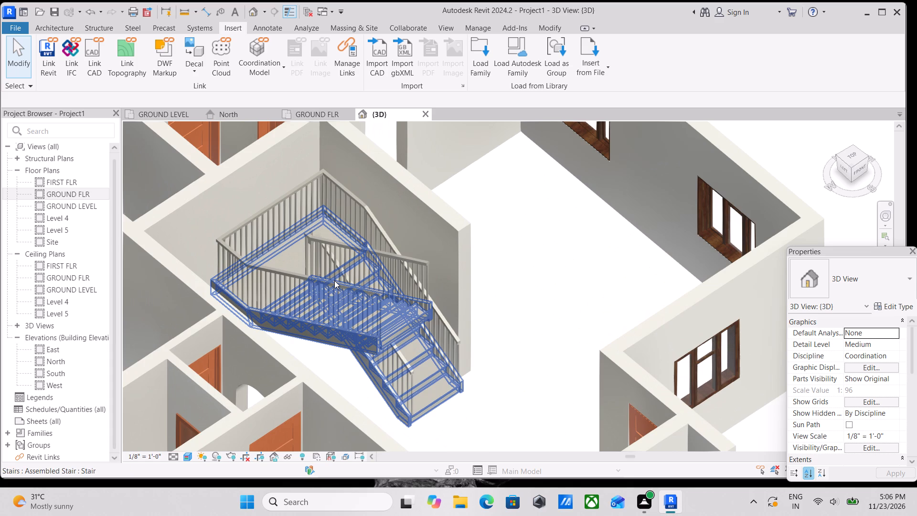
scroll(334, 280, "down", 6)
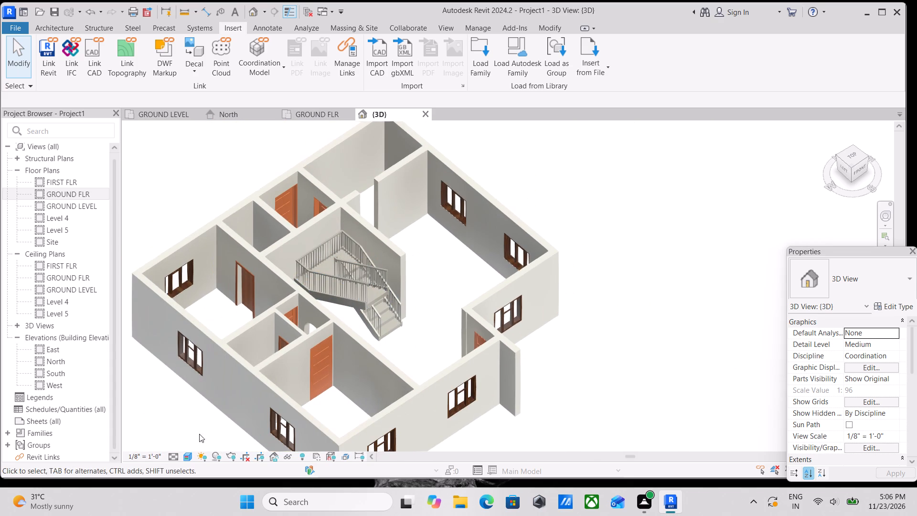
Set the 3D view's visual style to Shaded.
left_click(176, 452)
left_click(185, 455)
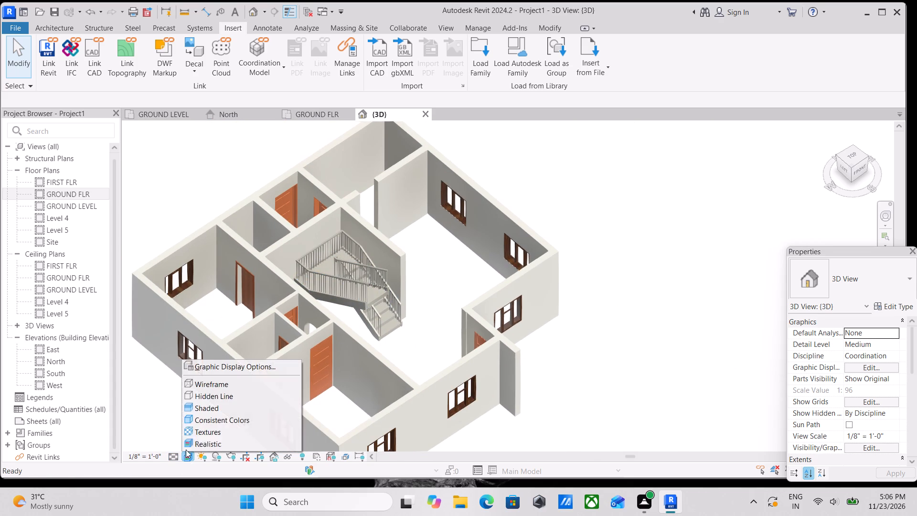
left_click(194, 408)
scroll(339, 276, "down", 2)
middle_click_drag(356, 284, 413, 318)
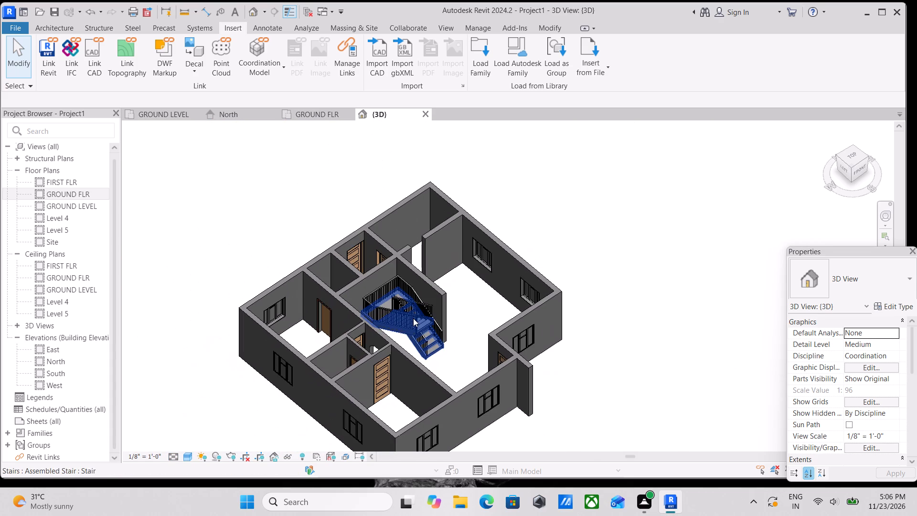
left_click(851, 154)
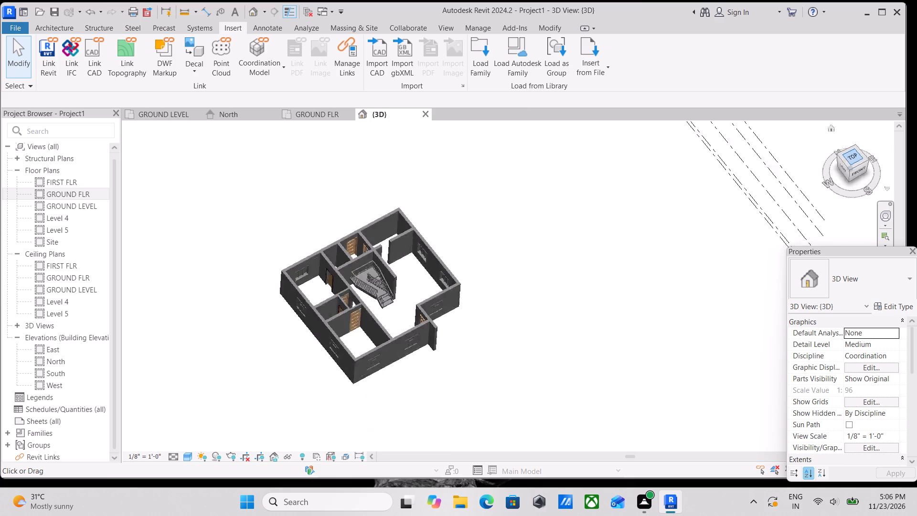
Examine the room layout against the underlying plan image in the GROUND FLR floor plan, down to the sitout.
left_click(326, 111)
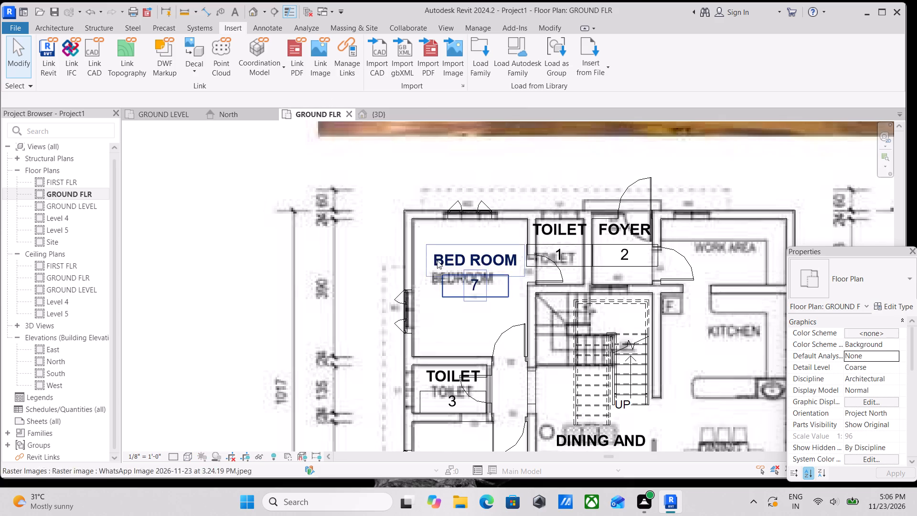
scroll(440, 261, "down", 2)
middle_click_drag(438, 261, 377, 262)
scroll(384, 312, "up", 3)
middle_click_drag(359, 250, 322, 261)
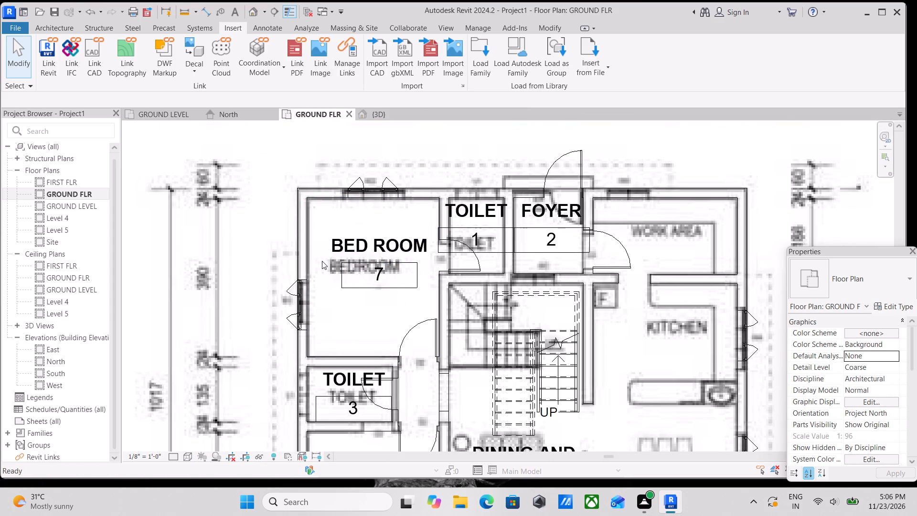
scroll(322, 261, "up", 2)
scroll(322, 261, "down", 7)
middle_click_drag(322, 261, 267, 271)
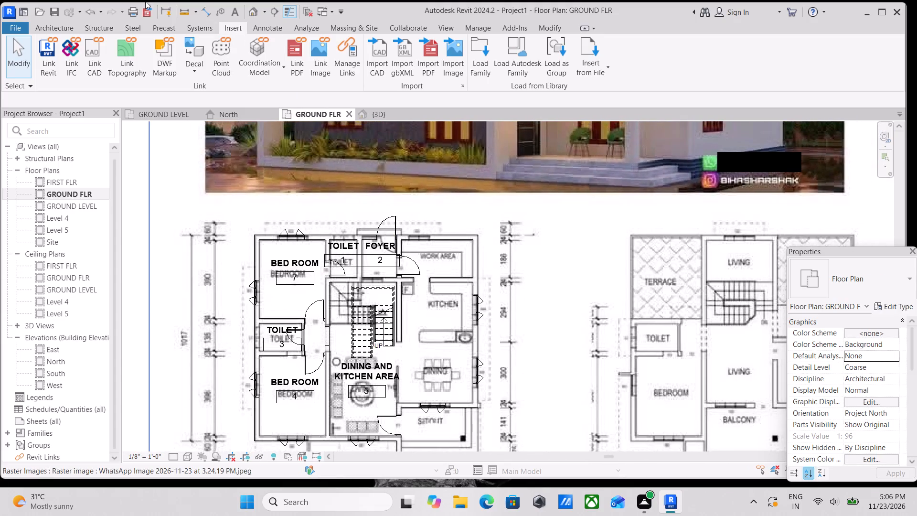
left_click(60, 26)
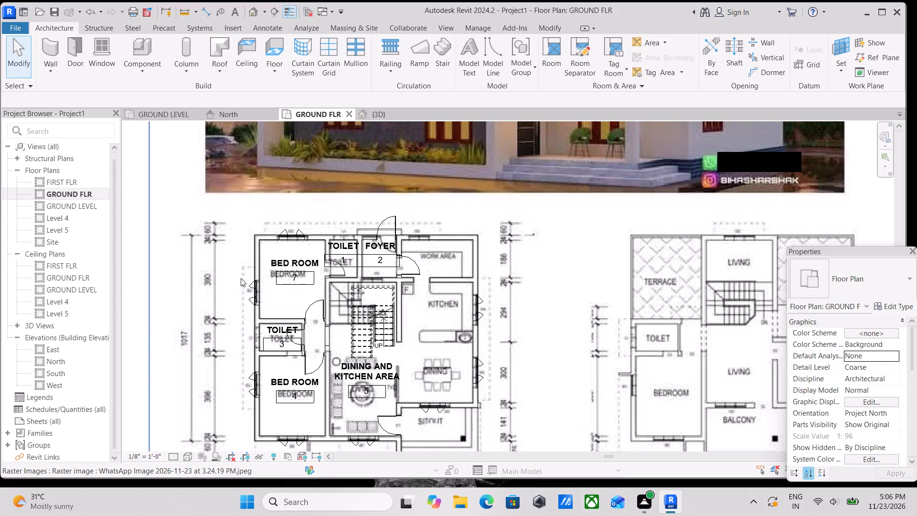
scroll(260, 296, "up", 2)
scroll(257, 259, "down", 1)
middle_click_drag(257, 259, 304, 320)
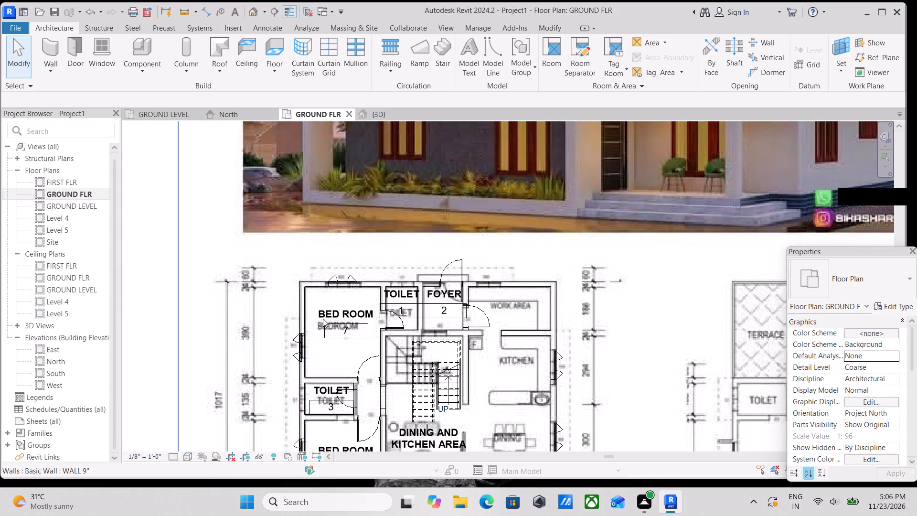
middle_click_drag(323, 321, 363, 297)
scroll(366, 293, "down", 2)
middle_click_drag(365, 323, 374, 294)
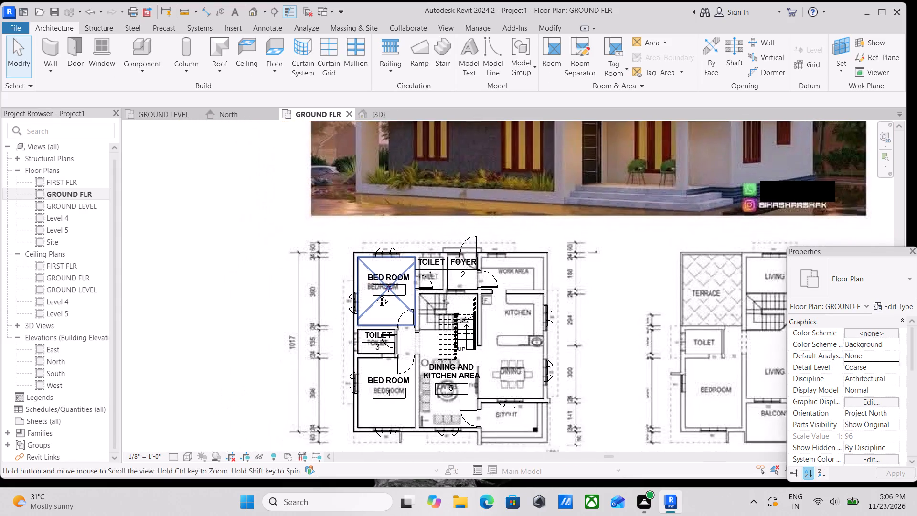
middle_click_drag(374, 294, 384, 275)
scroll(495, 395, "up", 1)
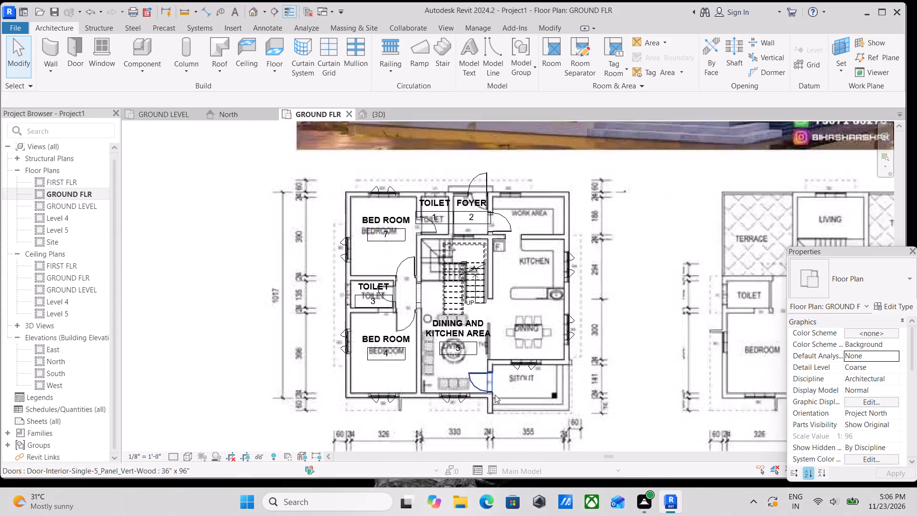
Copy the plan image from the GROUND FLR plan and paste it aligned into the Floor Plan: GROUND LEVEL view.
scroll(495, 395, "up", 6)
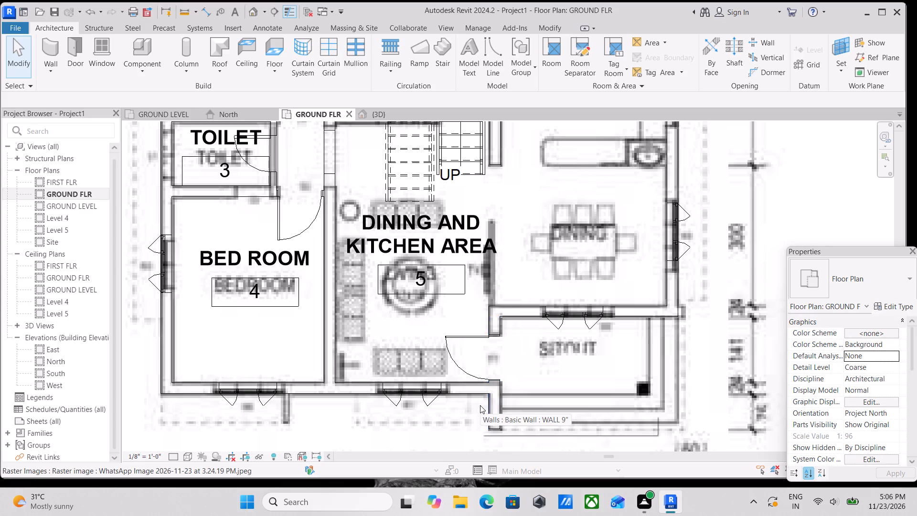
scroll(480, 405, "down", 16)
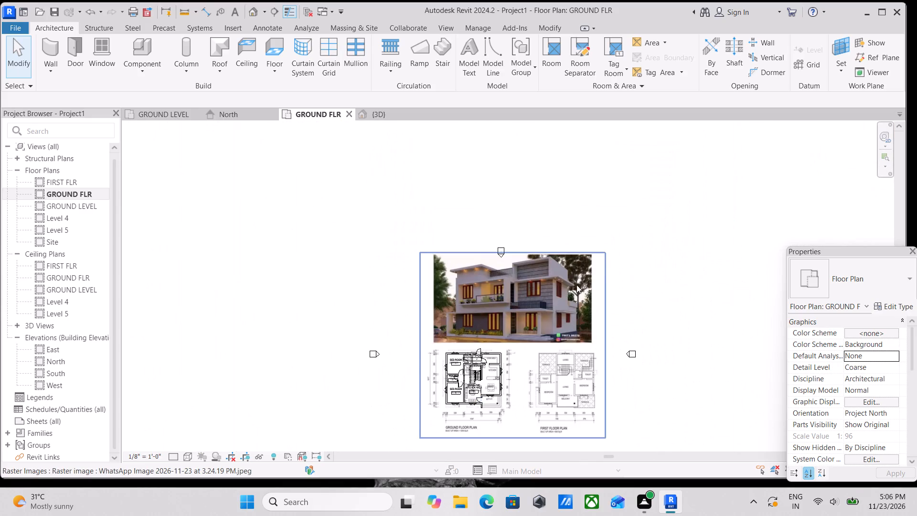
left_click(603, 274)
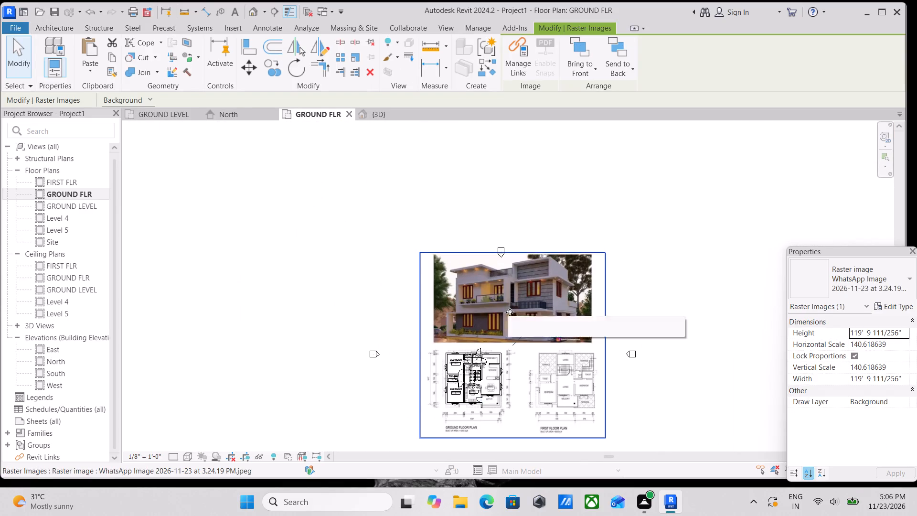
left_click(537, 319)
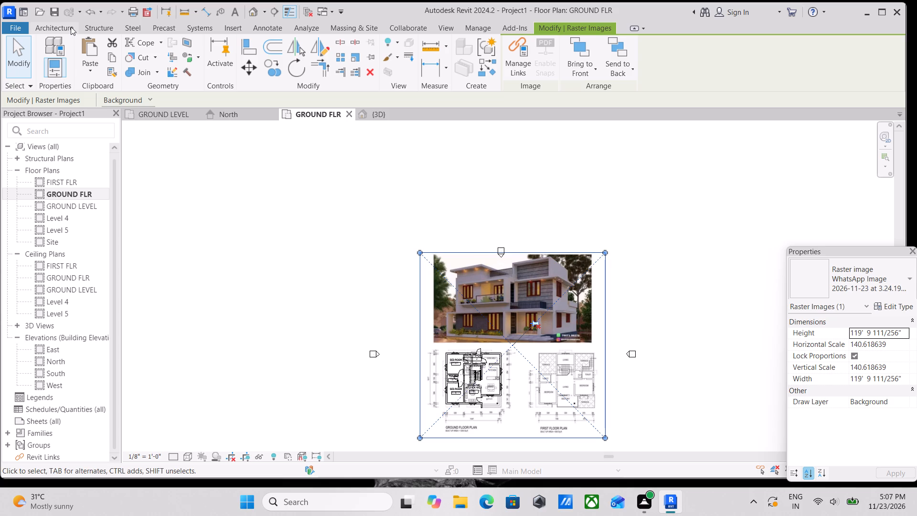
scroll(530, 313, "up", 1)
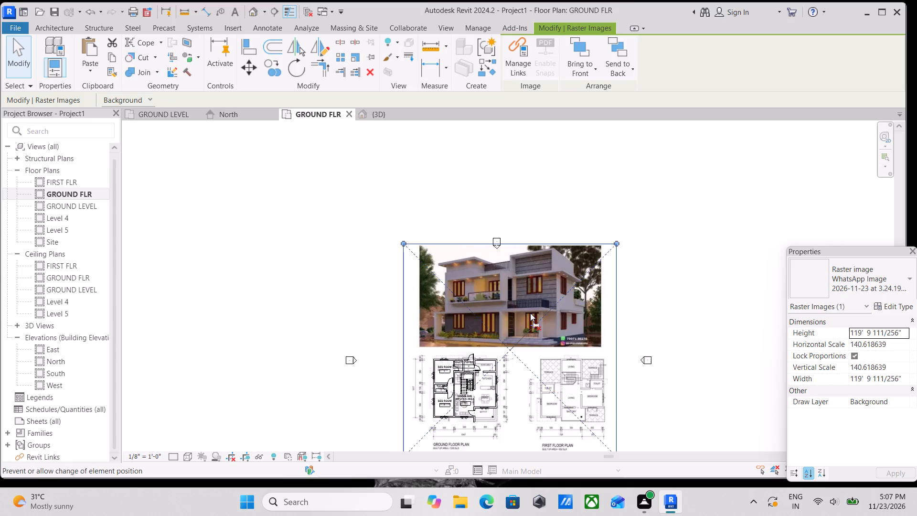
scroll(530, 313, "up", 1)
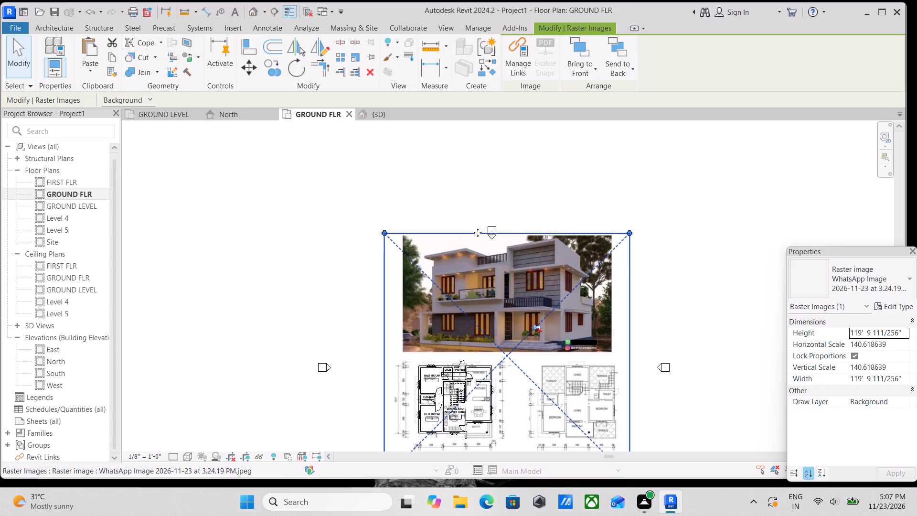
key("Escape")
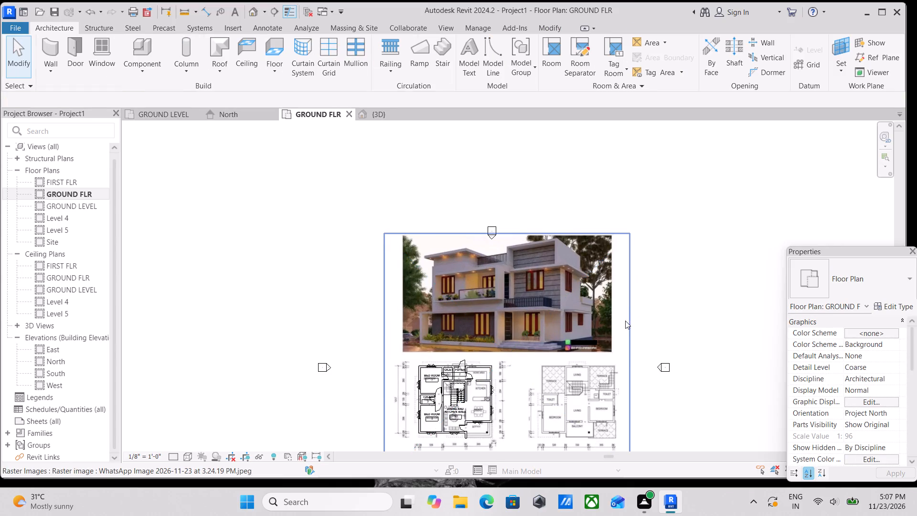
left_click(625, 321)
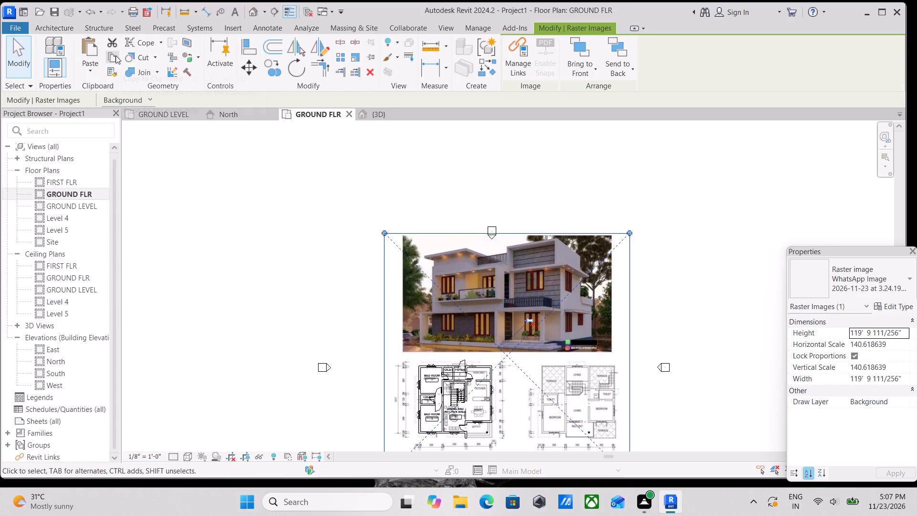
left_click(109, 57)
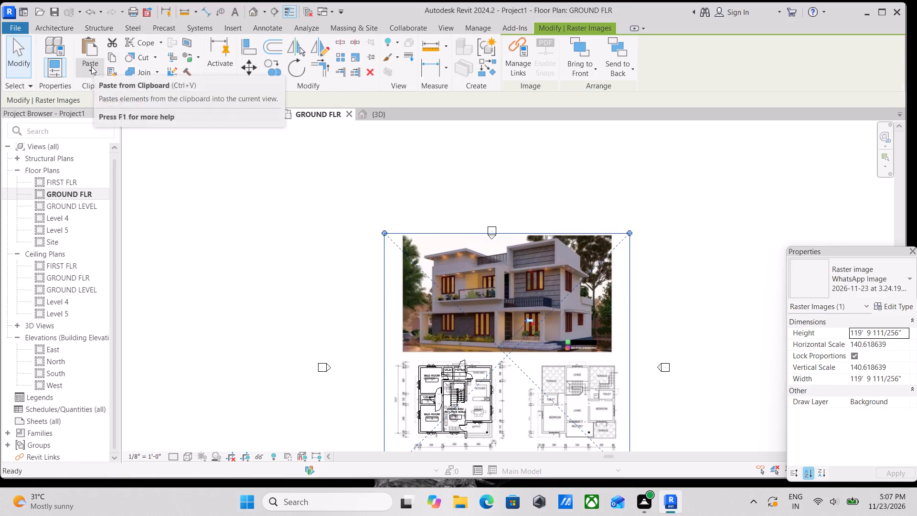
left_click(91, 66)
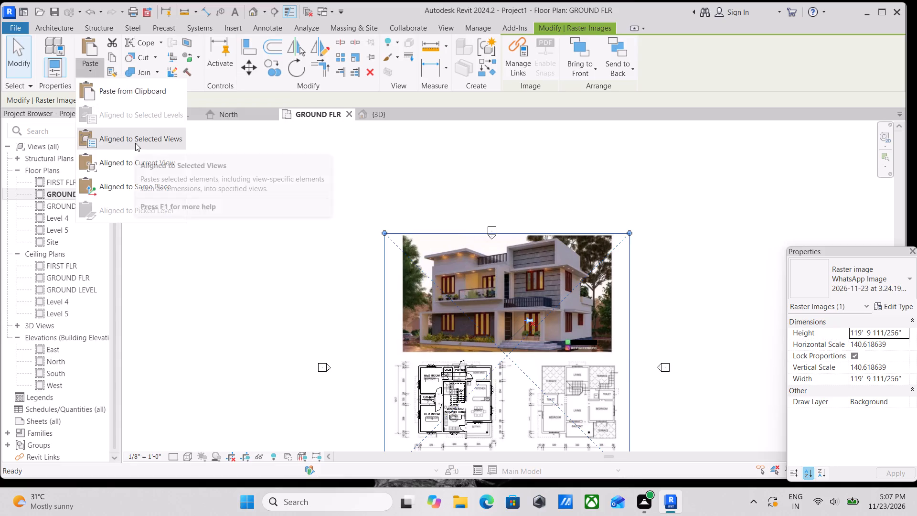
left_click(135, 143)
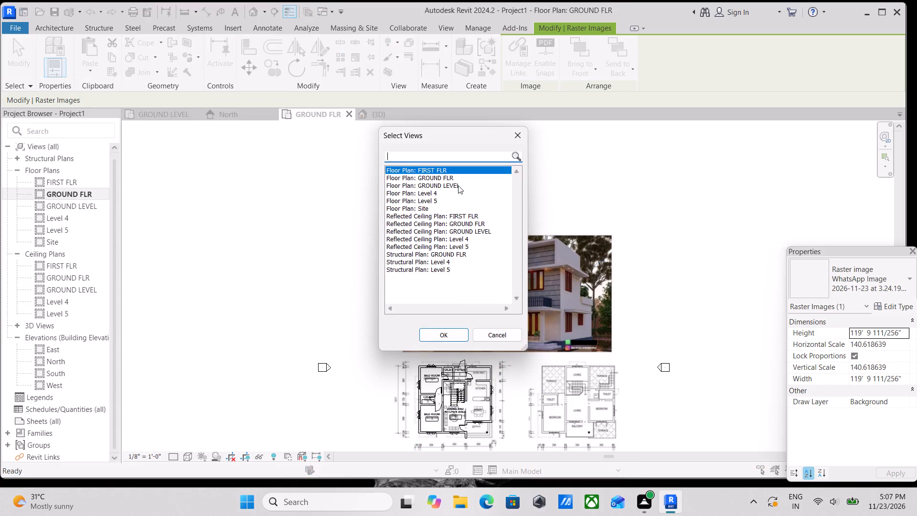
left_click(452, 186)
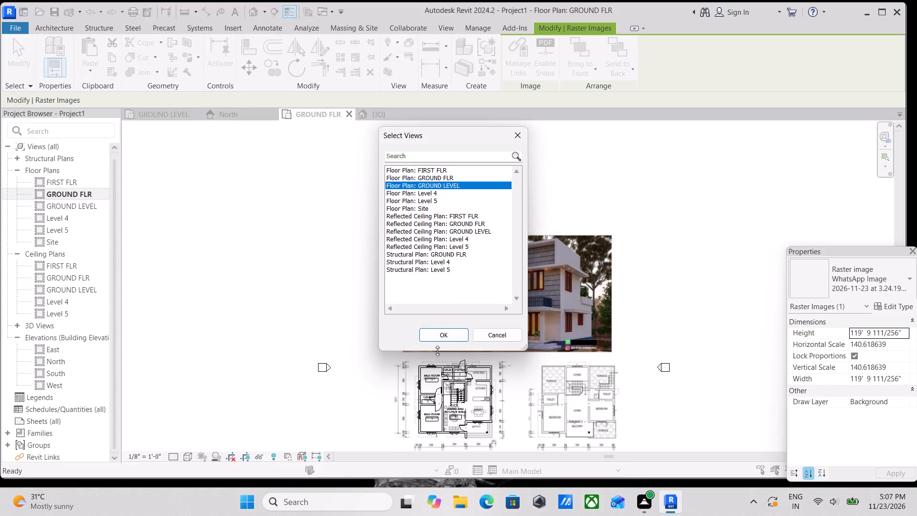
left_click(462, 330)
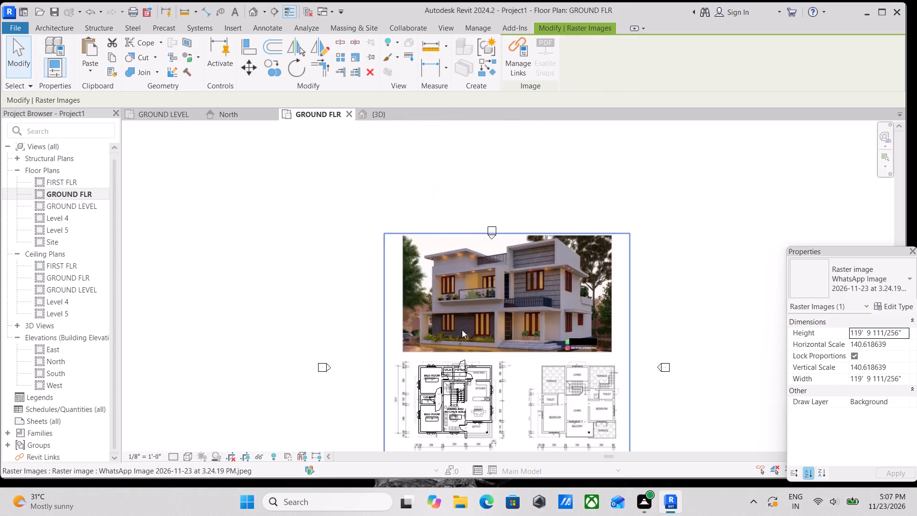
Examine the sitout and its surrounding step lines on the plan image in the GROUND LEVEL floor plan.
left_click(165, 115)
scroll(486, 280, "down", 1)
middle_click_drag(486, 280, 363, 333)
scroll(390, 363, "up", 2)
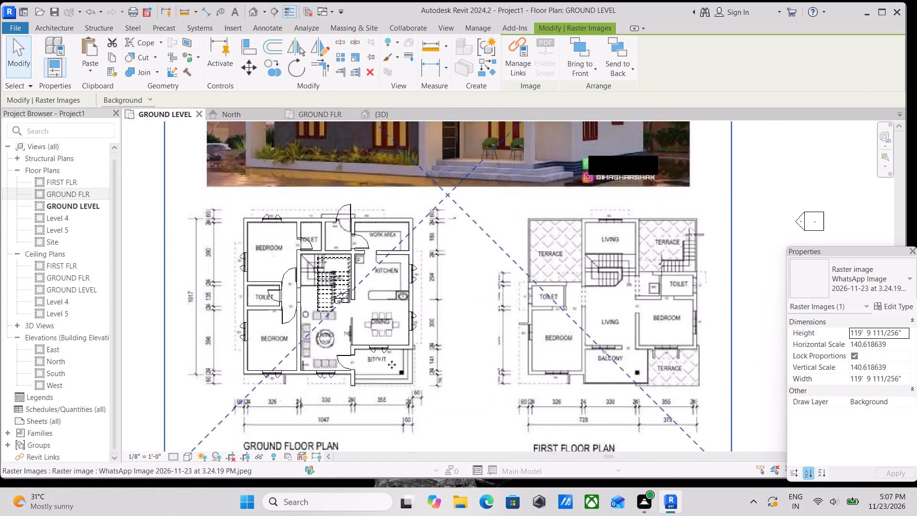
key("Escape")
scroll(398, 373, "up", 2)
scroll(357, 403, "up", 3)
scroll(393, 385, "up", 3)
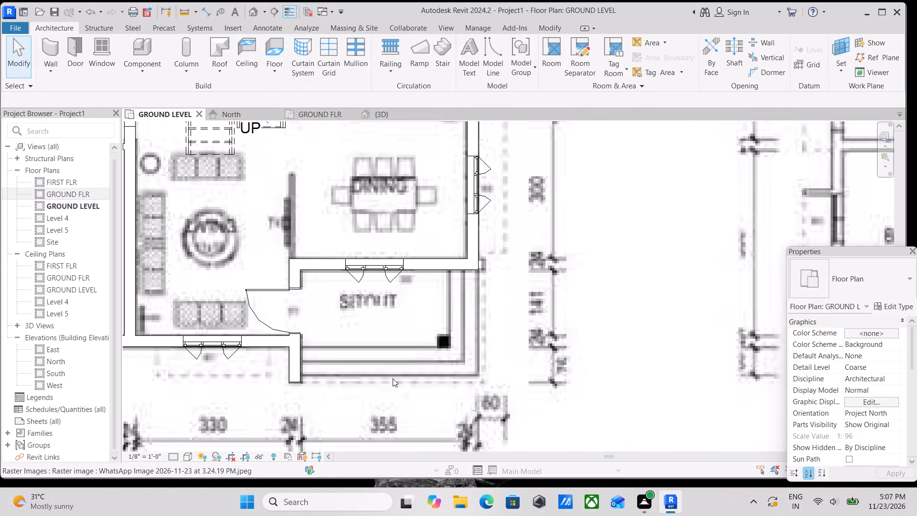
middle_click_drag(377, 331, 419, 364)
scroll(419, 343, "down", 2)
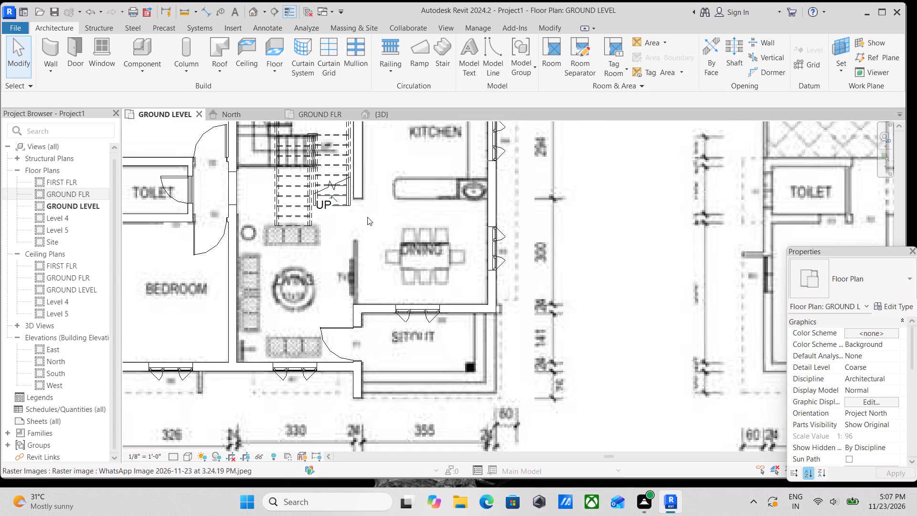
scroll(501, 379, "up", 3)
scroll(443, 364, "up", 3)
scroll(446, 352, "down", 2)
middle_click_drag(446, 352, 491, 365)
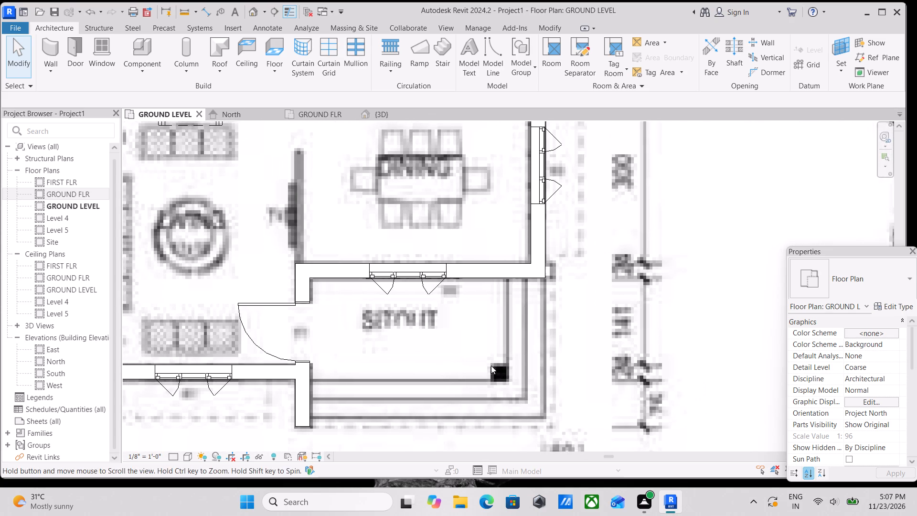
middle_click_drag(491, 365, 490, 366)
scroll(397, 374, "down", 2)
middle_click_drag(397, 374, 415, 363)
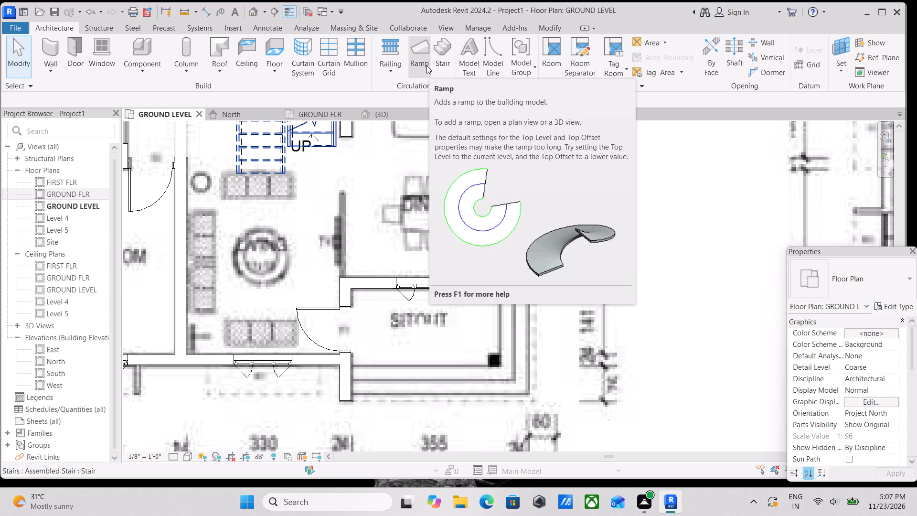
scroll(366, 347, "up", 2)
scroll(366, 345, "down", 1)
middle_click_drag(366, 345, 366, 341)
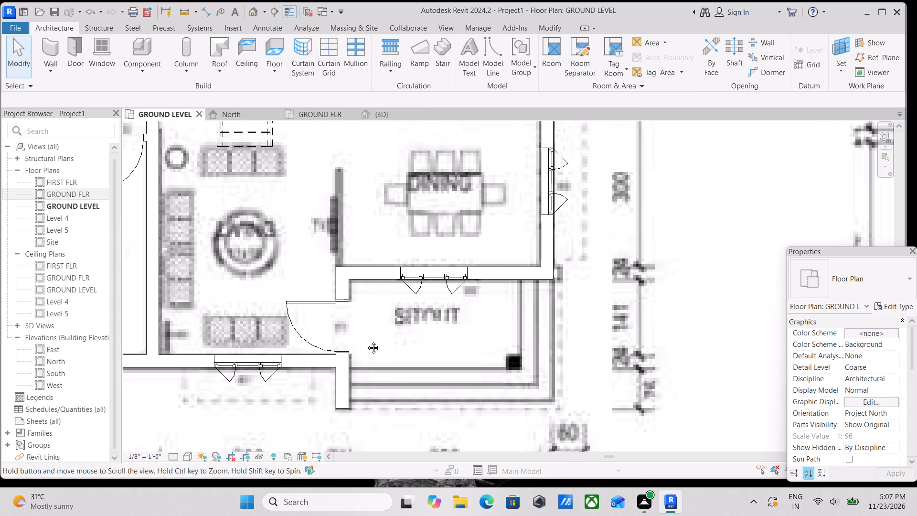
middle_click_drag(366, 341, 373, 306)
scroll(413, 357, "up", 7)
middle_click_drag(338, 323, 427, 263)
scroll(481, 281, "down", 2)
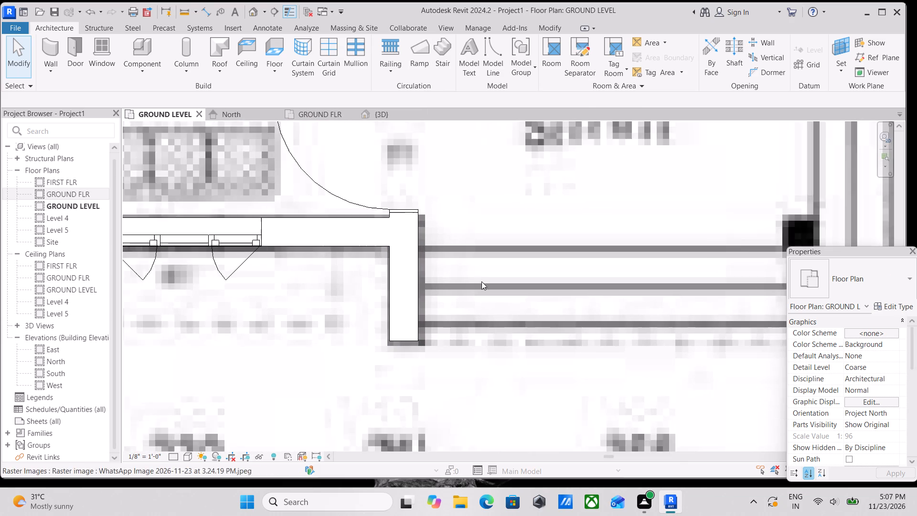
middle_click_drag(480, 281, 271, 263)
scroll(416, 293, "down", 3)
middle_click_drag(416, 293, 368, 332)
middle_click_drag(298, 318, 311, 325)
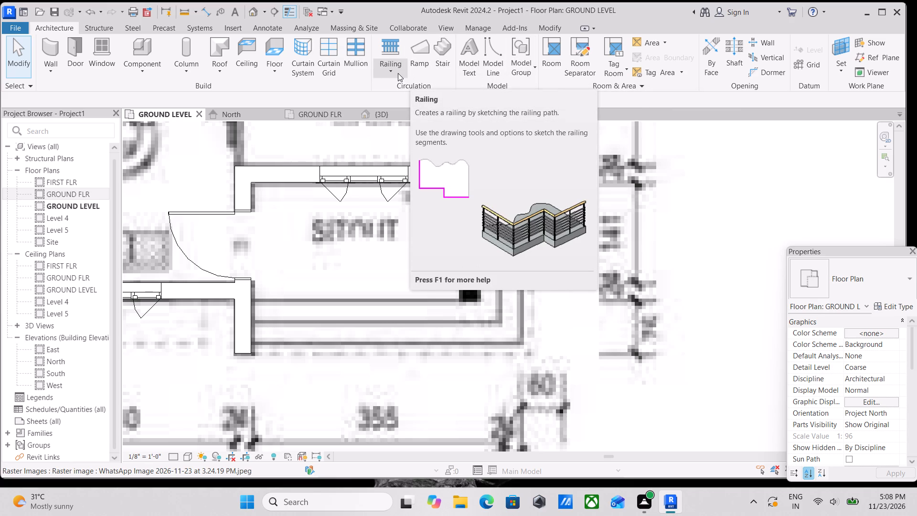
Start a stair with a sketched run and draw boundary lines about 12' 3" and 7' 4" long along the sitout's outermost step edge.
left_click(440, 68)
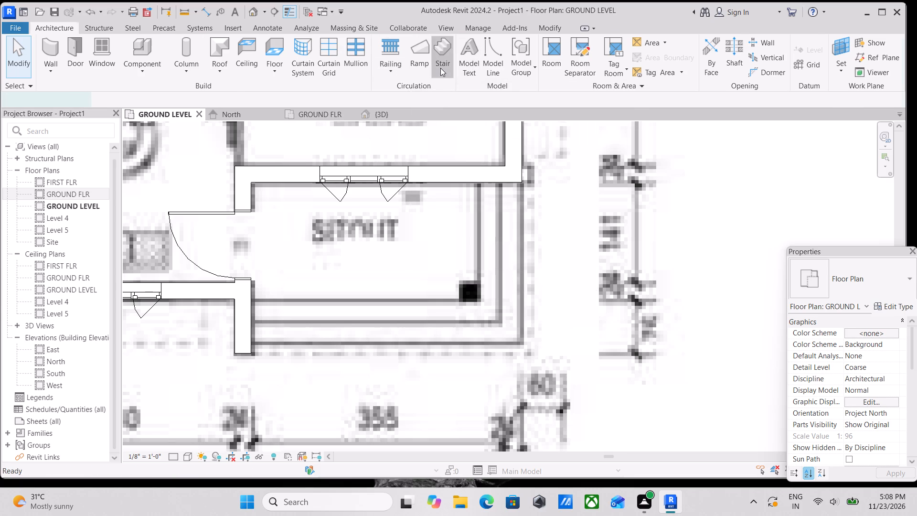
scroll(256, 352, "up", 2)
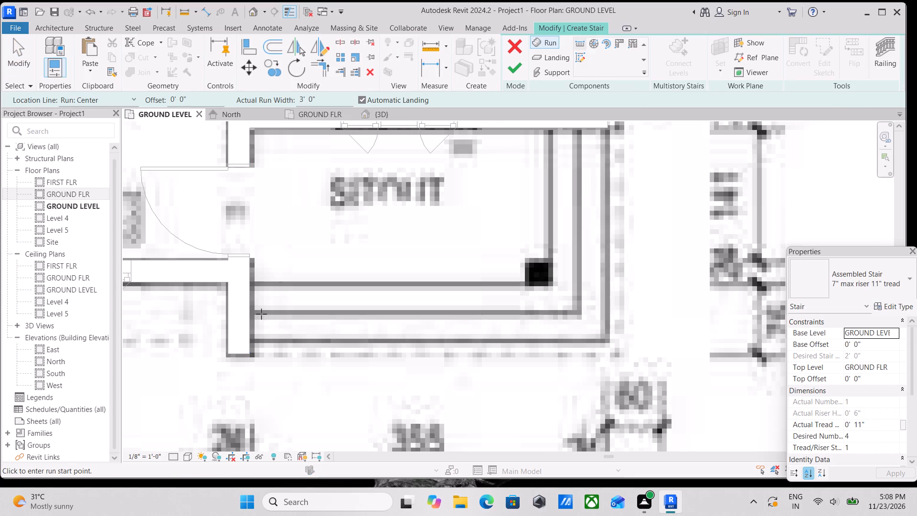
scroll(338, 312, "down", 2)
middle_click_drag(379, 313, 351, 327)
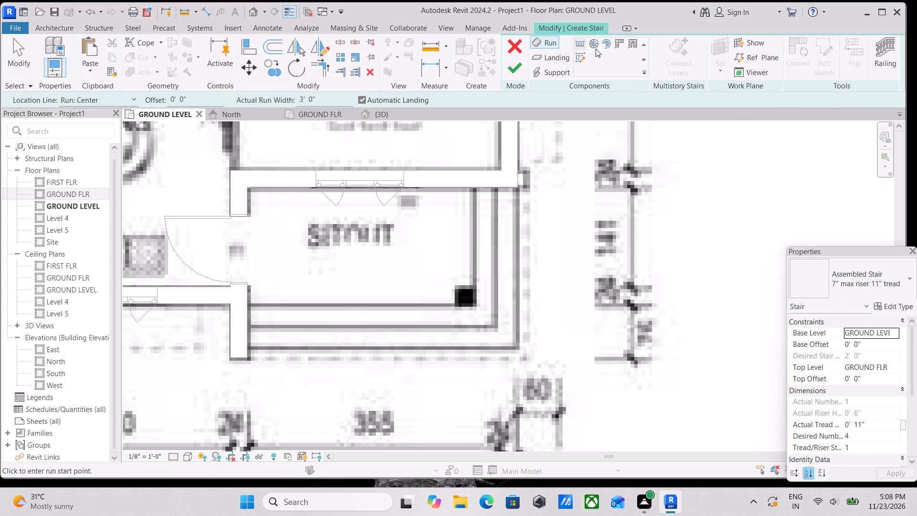
left_click(582, 56)
middle_click_drag(478, 246, 519, 199)
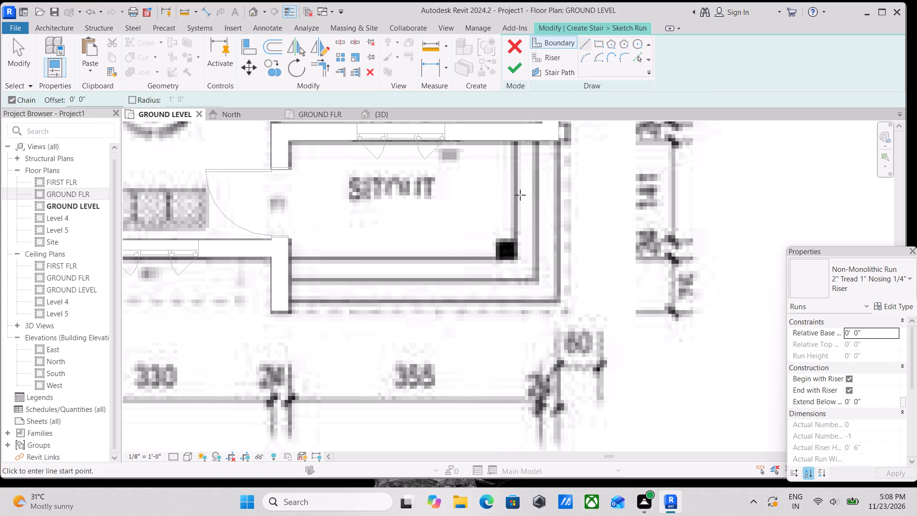
scroll(318, 301, "up", 3)
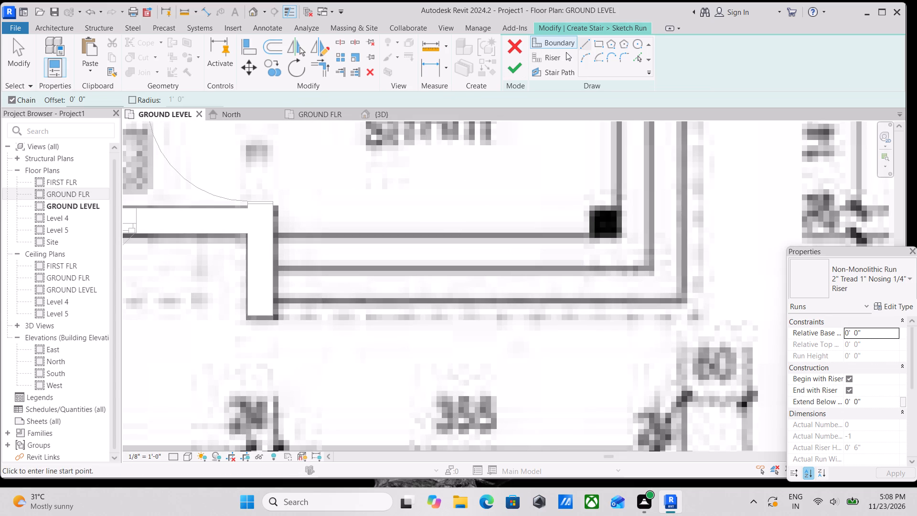
scroll(508, 204, "down", 2)
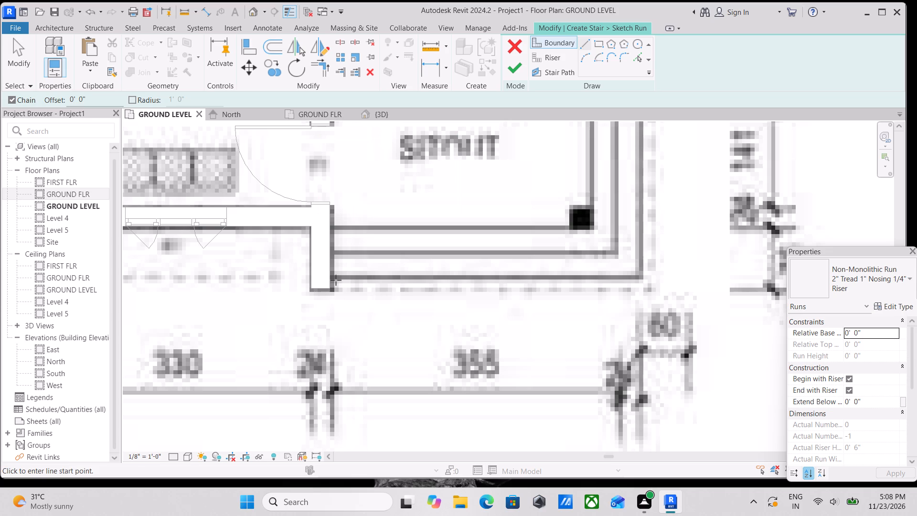
left_click(335, 279)
middle_click_drag(610, 275, 597, 276)
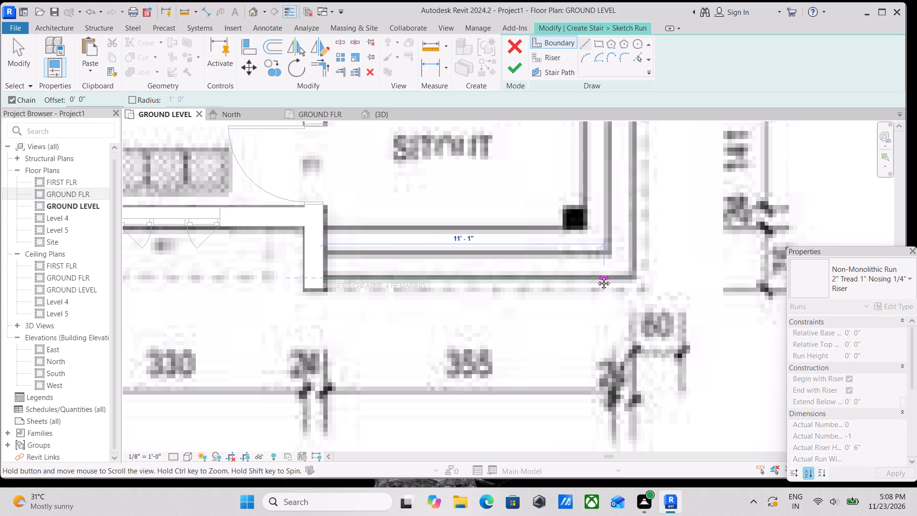
middle_click_drag(597, 276, 518, 280)
left_click(548, 279)
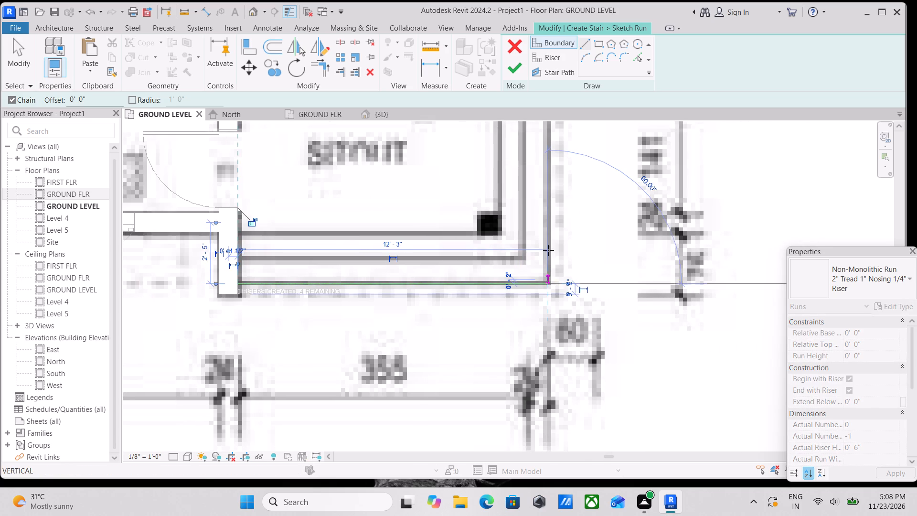
middle_click_drag(548, 186, 569, 277)
scroll(567, 189, "up", 2)
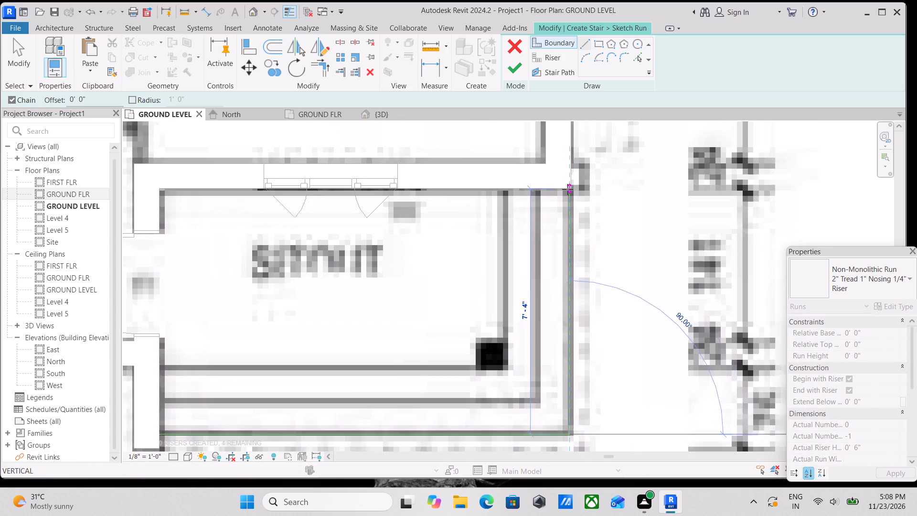
scroll(567, 189, "up", 1)
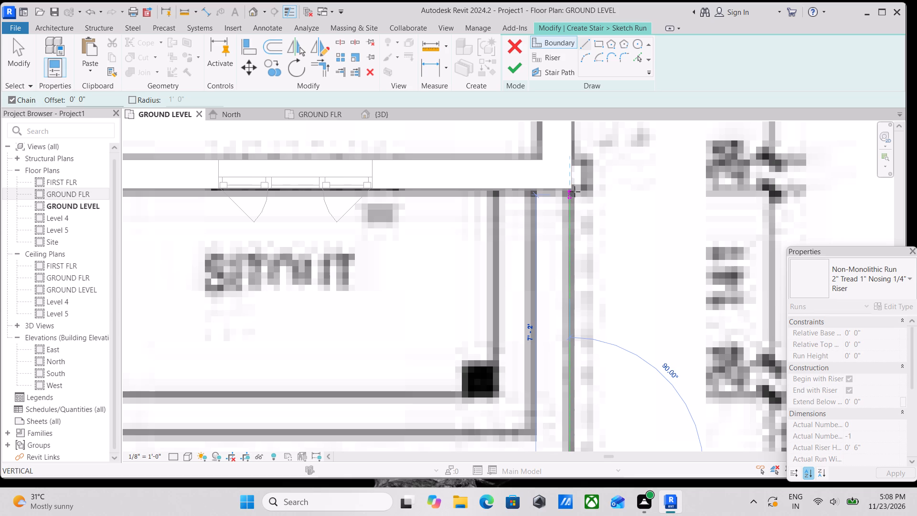
left_click(575, 190)
scroll(575, 190, "down", 3)
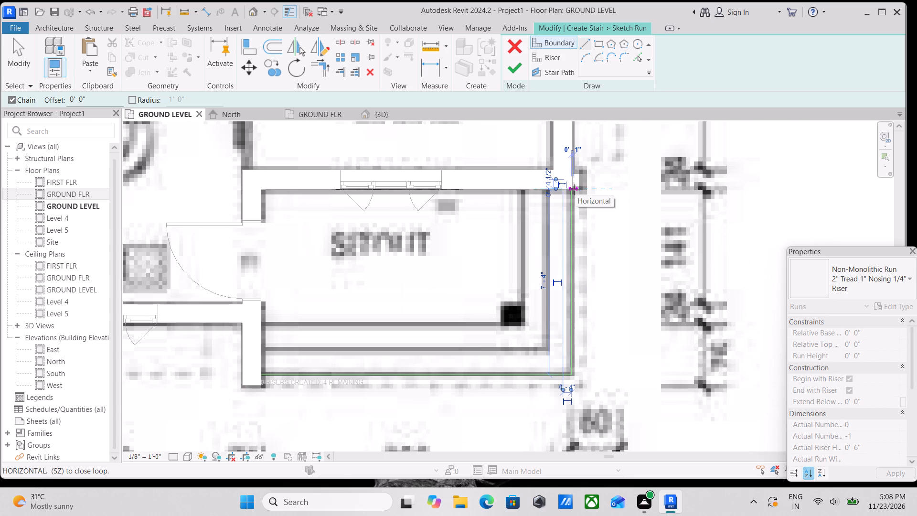
key("Escape")
key("Escape")
key("Escape")
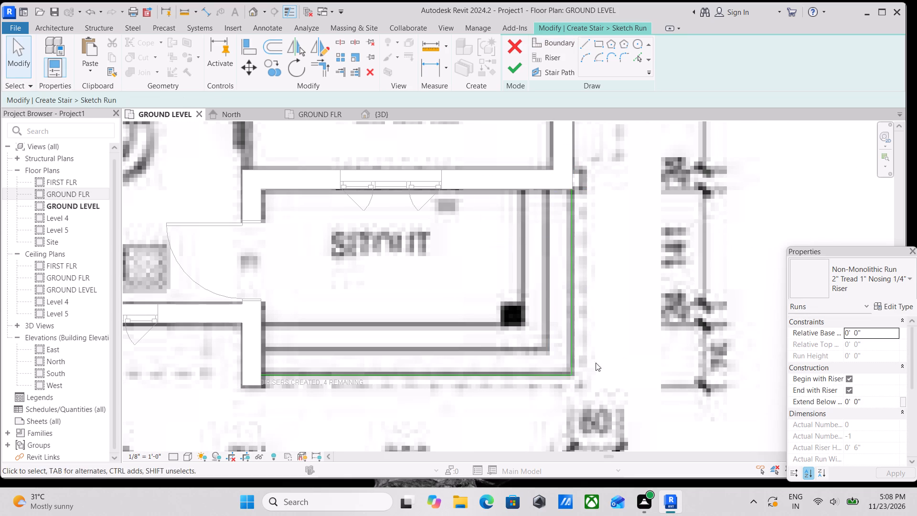
key("Escape")
Delete the two boundary lines drawn along the sitout's outermost step edge.
left_click(502, 375)
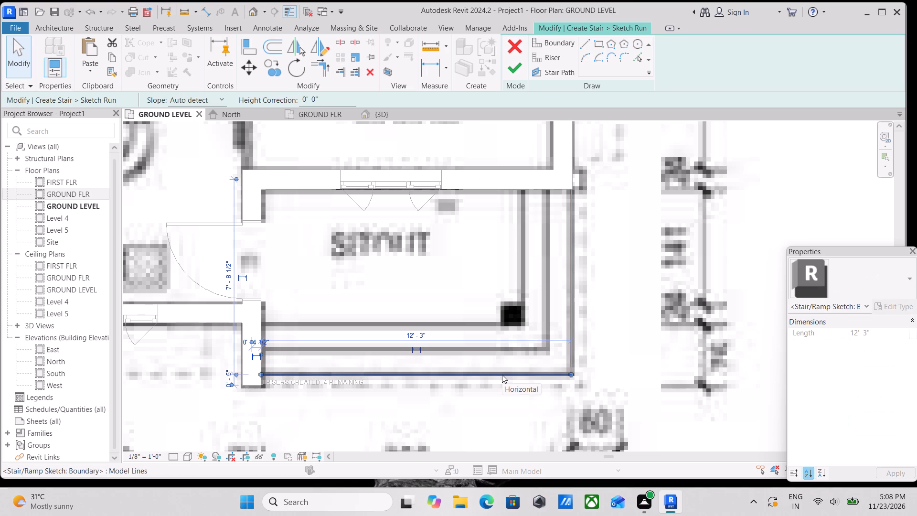
right_click(502, 375)
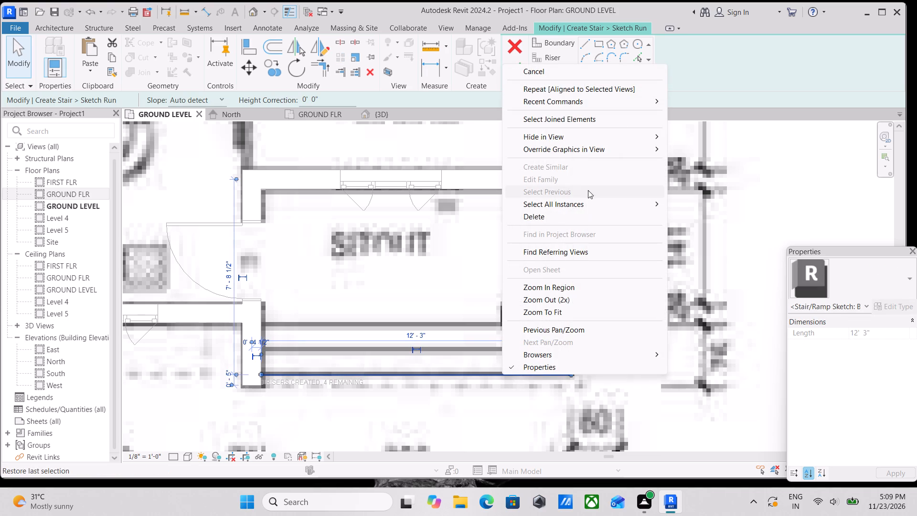
left_click(579, 215)
left_click(571, 303)
right_click(571, 303)
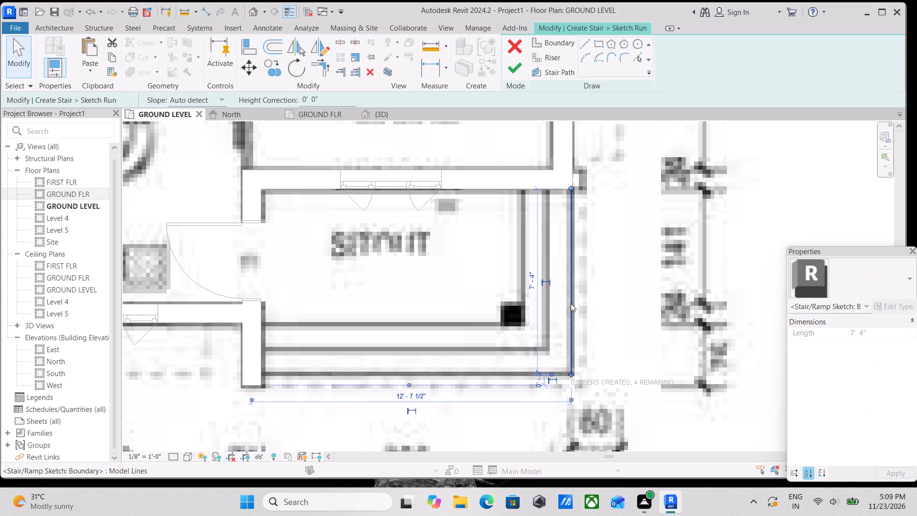
left_click(601, 333)
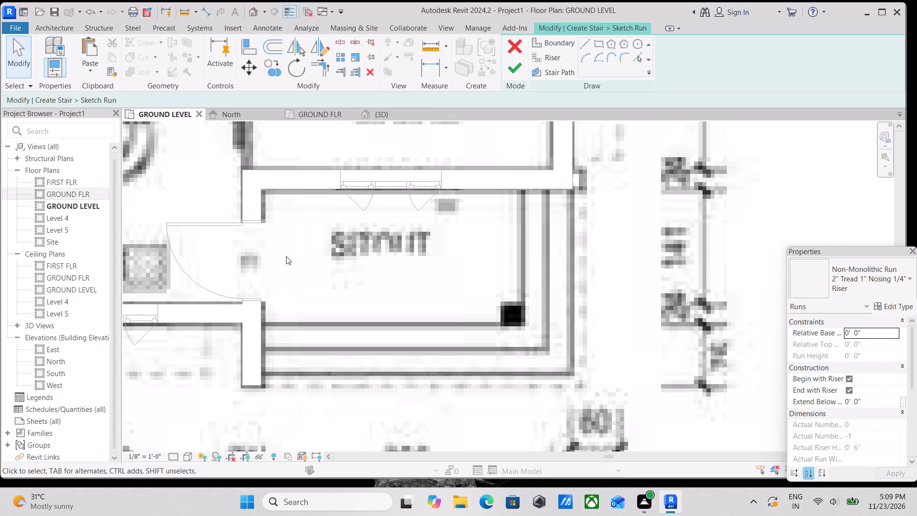
Draw a run boundary line about 2' 0 1/2" long along the face of the wall stub beside the sitout's entrance door.
scroll(288, 258, "up", 2)
scroll(450, 126, "down", 2)
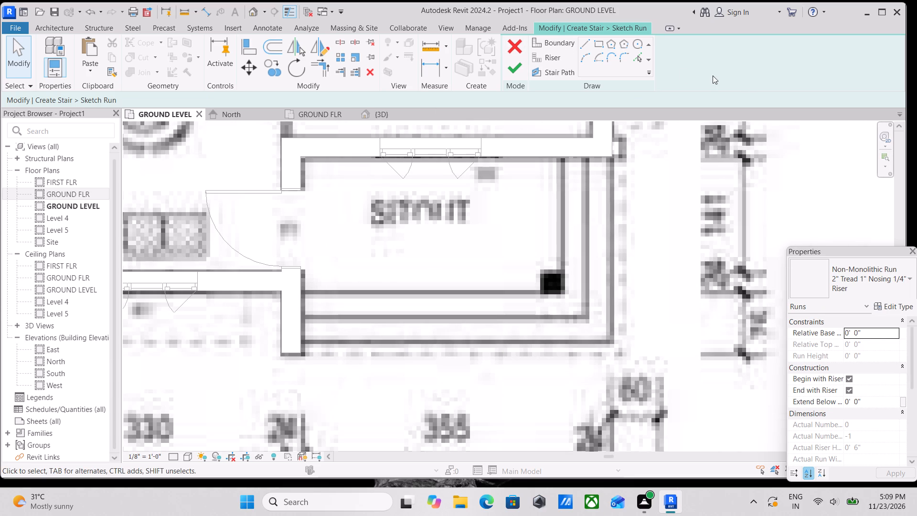
left_click(580, 44)
scroll(330, 360, "up", 3)
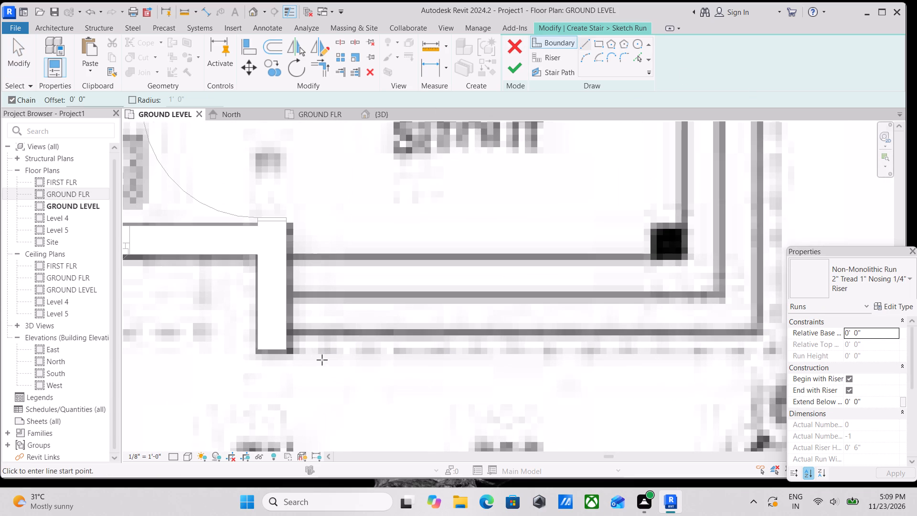
left_click(283, 334)
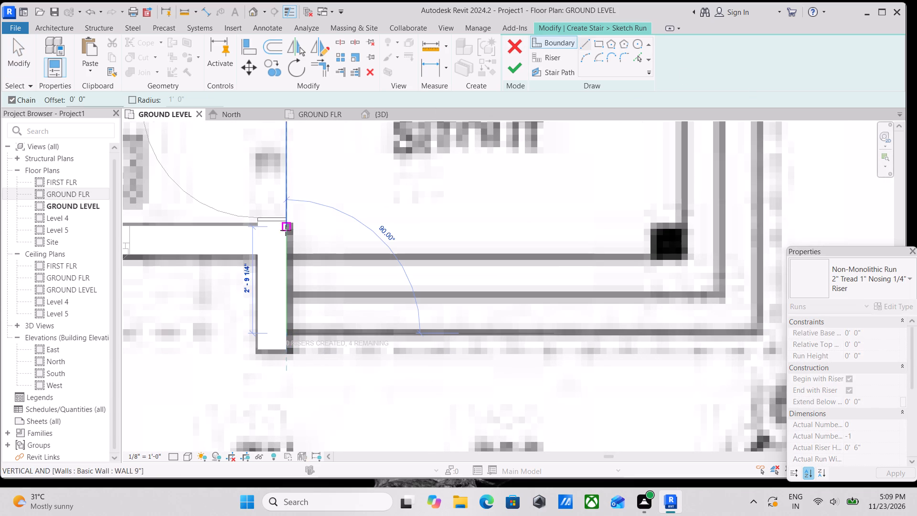
left_click(285, 252)
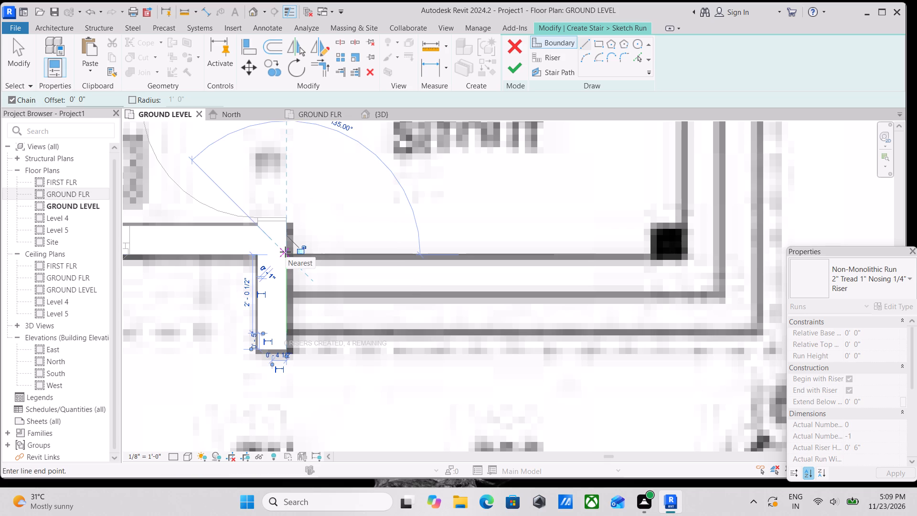
key("Escape")
Draw a second boundary line about 1' 11 1/2" long on the window wall's face, from the innermost step line to the wall's outer corner.
scroll(396, 236, "down", 2)
middle_click_drag(390, 236, 337, 258)
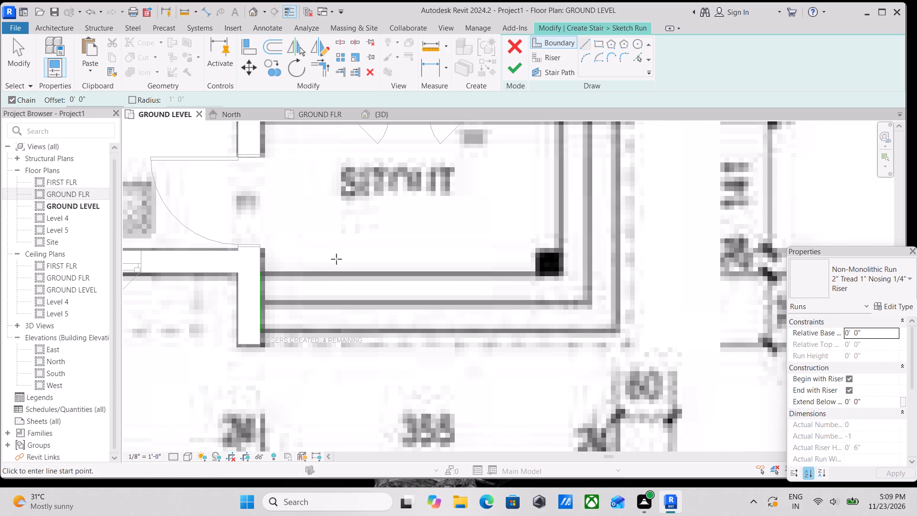
scroll(440, 244, "down", 1)
middle_click_drag(440, 244, 424, 315)
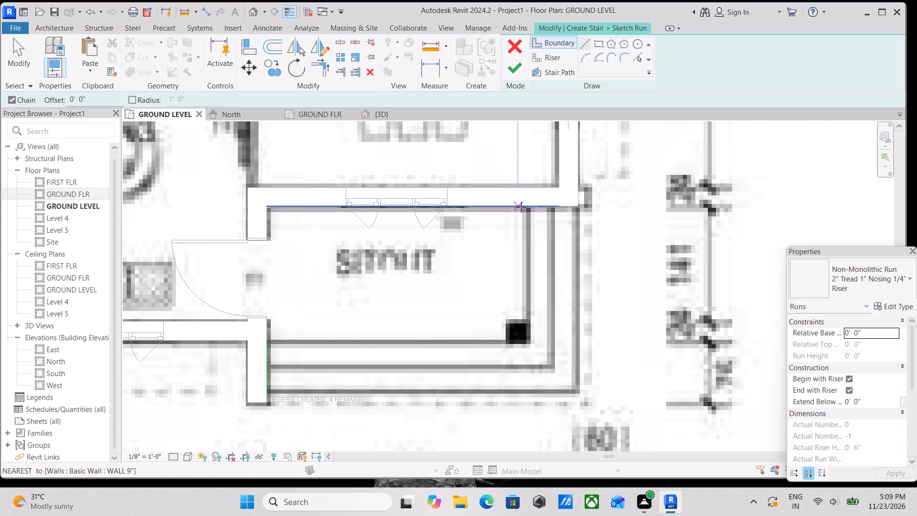
scroll(522, 207, "up", 3)
left_click(530, 212)
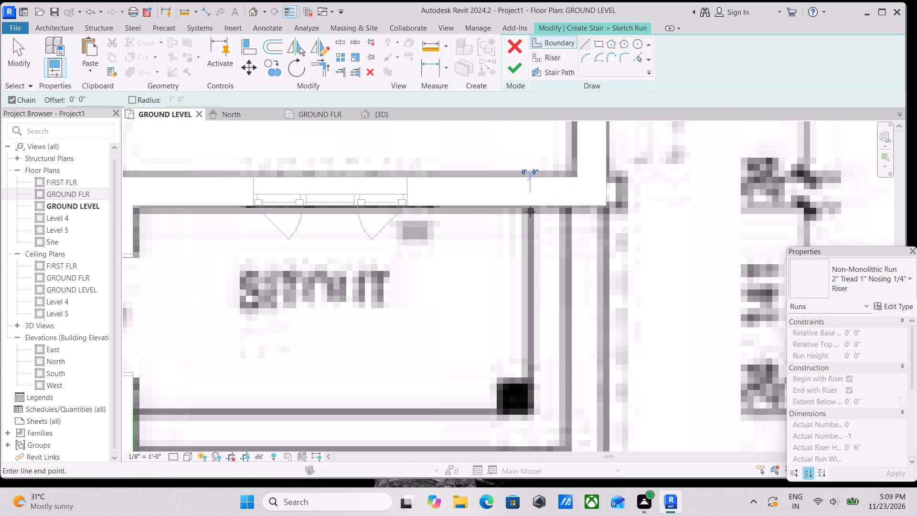
key("Escape")
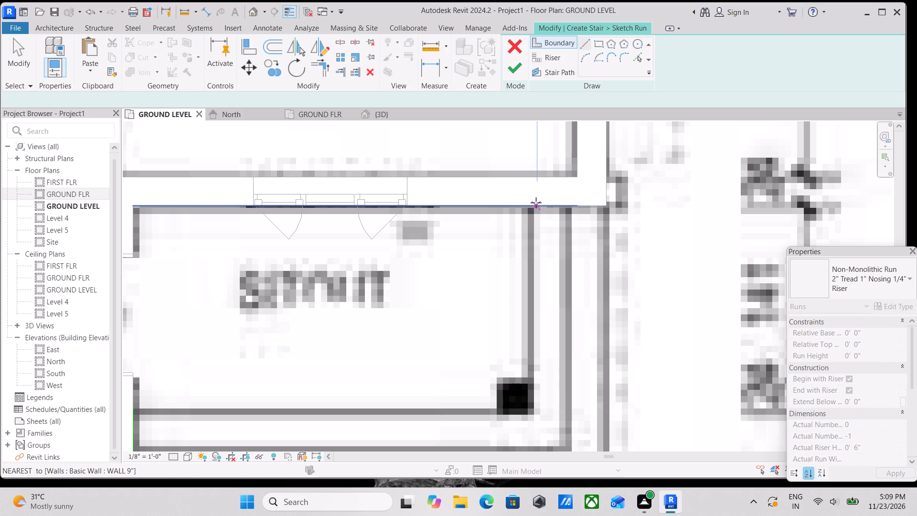
scroll(522, 202, "up", 3)
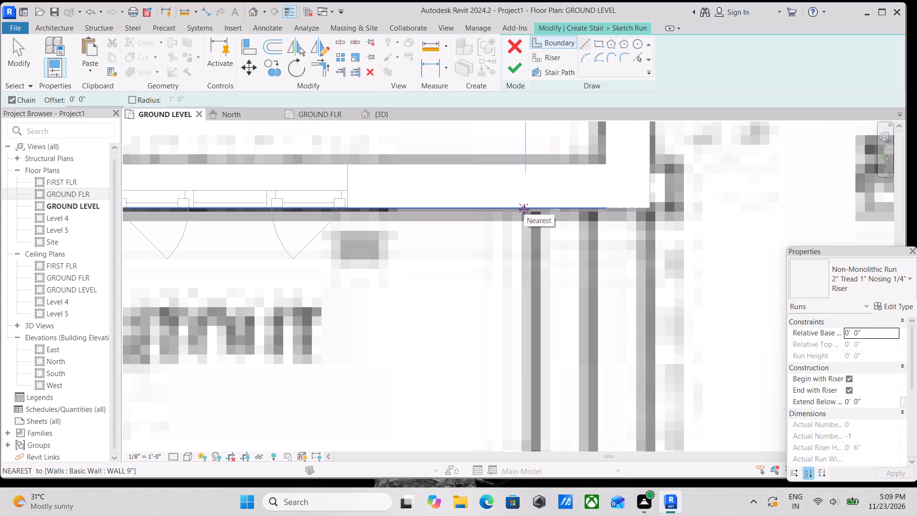
left_click(535, 210)
middle_click_drag(649, 215, 604, 216)
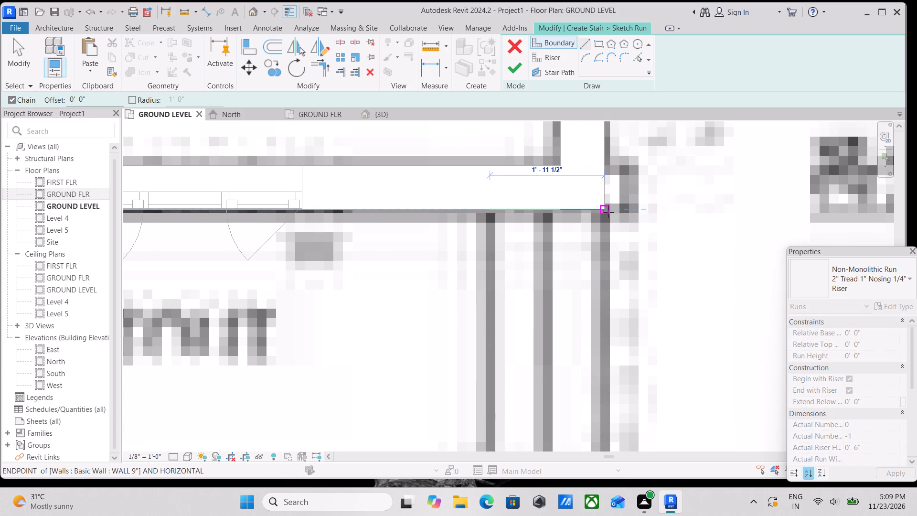
left_click(609, 207)
key("Escape")
scroll(475, 213, "down", 4)
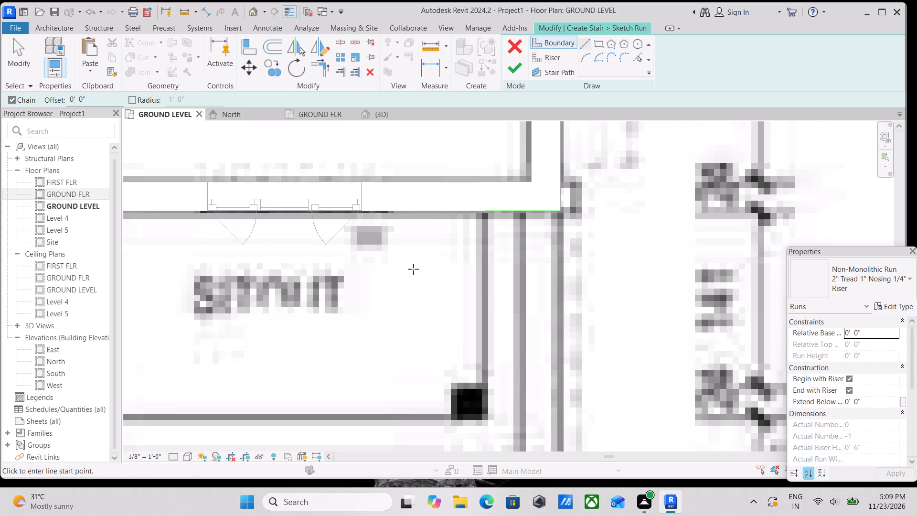
scroll(413, 269, "down", 3)
middle_click_drag(410, 267, 488, 221)
key("Escape")
Extend the upper end of the wall stub's boundary line to a length of about 2' 3".
scroll(294, 315, "up", 4)
scroll(331, 291, "down", 4)
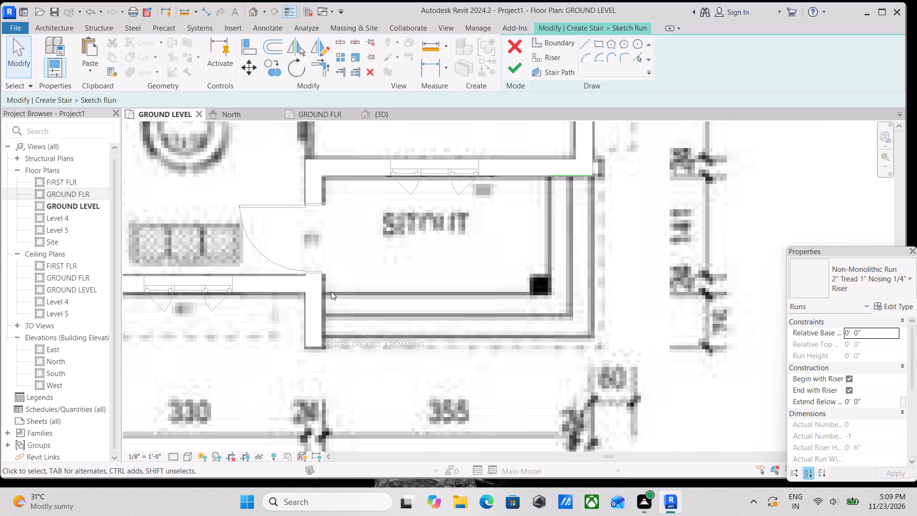
middle_click_drag(331, 291, 314, 320)
scroll(320, 334, "up", 5)
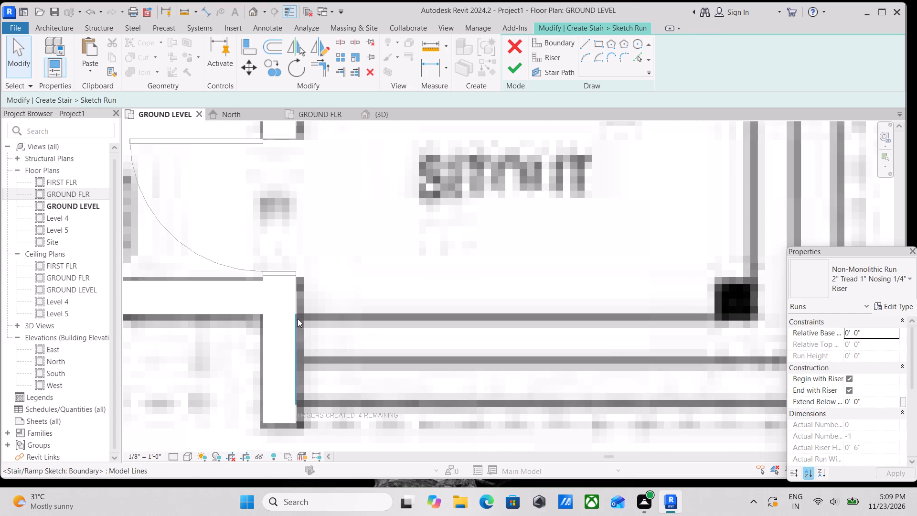
left_click(296, 319)
left_click_drag(296, 318, 302, 304)
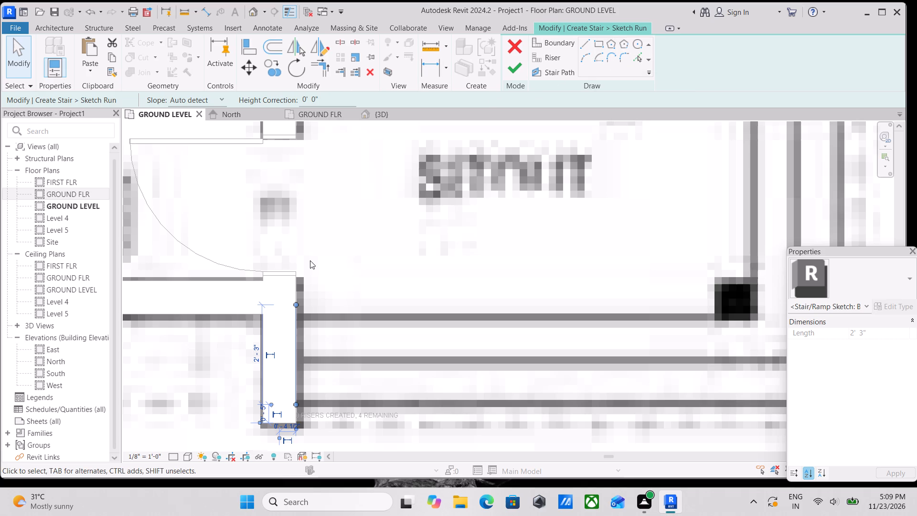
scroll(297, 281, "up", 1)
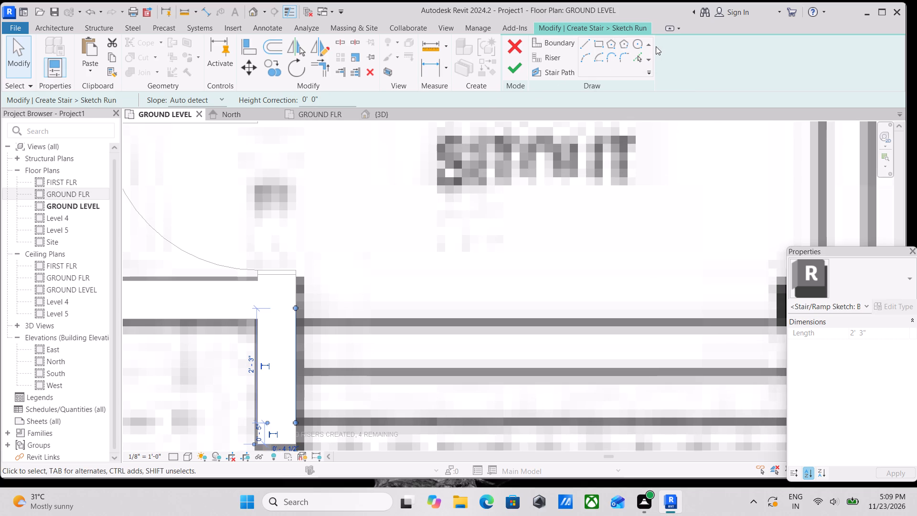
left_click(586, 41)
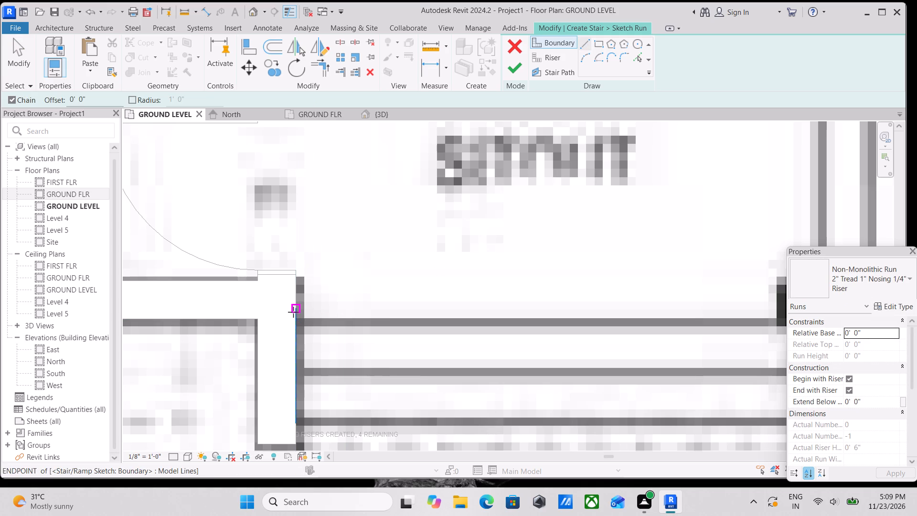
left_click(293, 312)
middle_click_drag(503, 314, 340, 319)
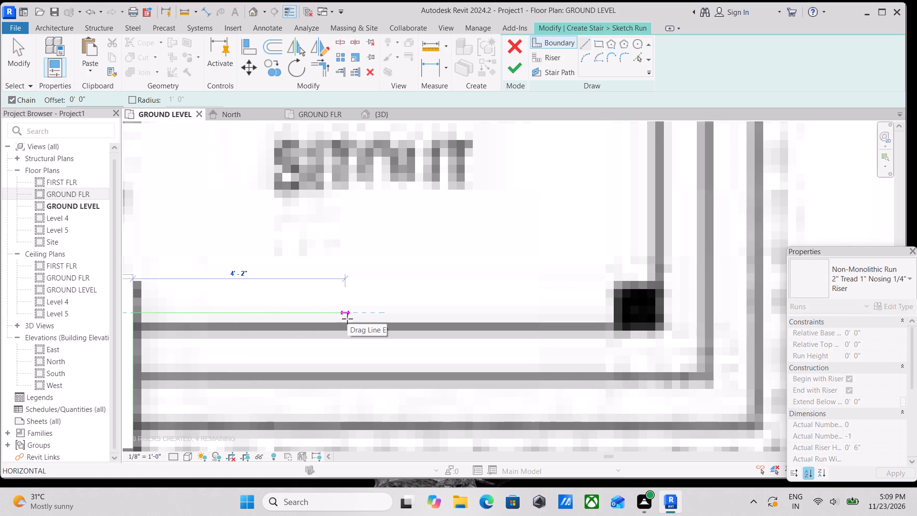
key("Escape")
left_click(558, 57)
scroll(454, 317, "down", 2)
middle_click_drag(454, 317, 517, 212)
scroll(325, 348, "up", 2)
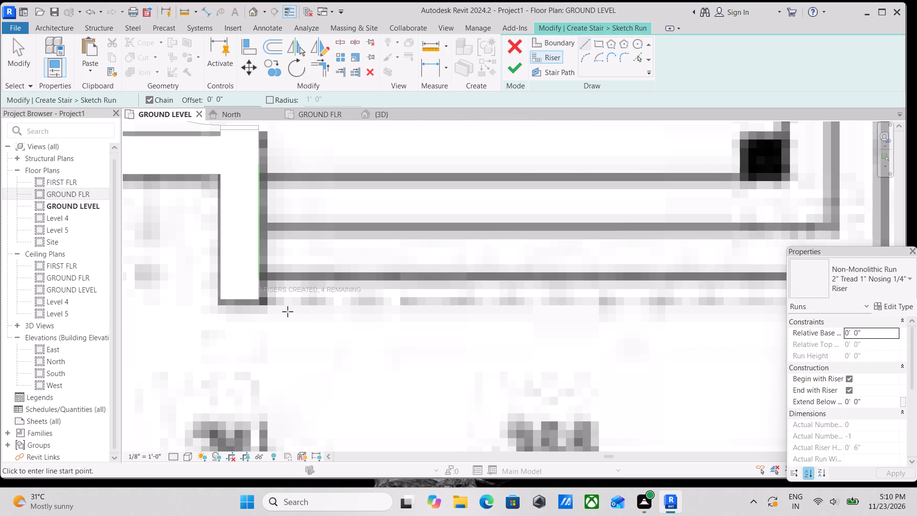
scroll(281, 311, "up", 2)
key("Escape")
Stretch the lower end of the wall stub's boundary line to the outer end of the stub.
left_click(252, 261)
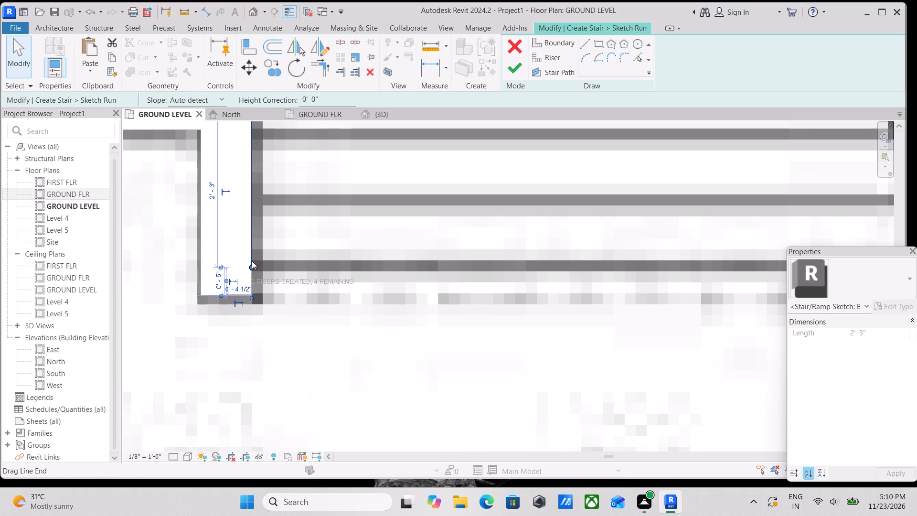
left_click_drag(249, 267, 250, 287)
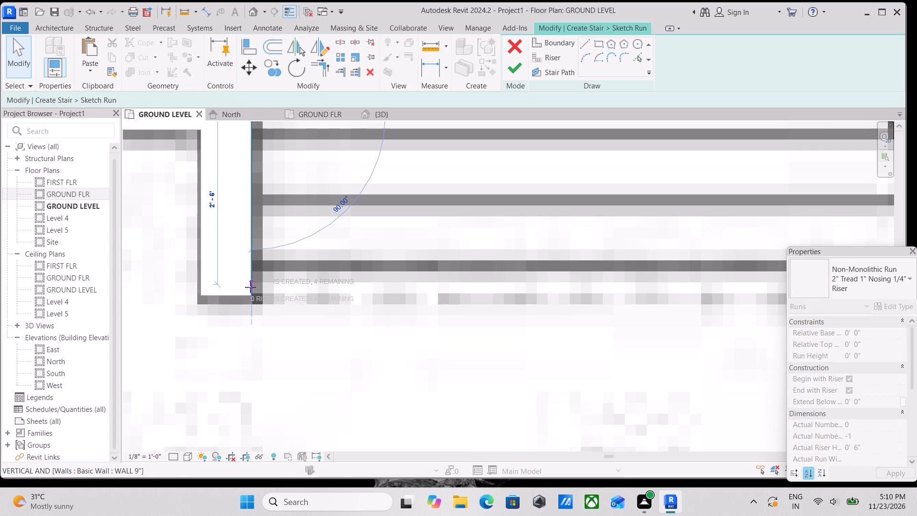
left_click_drag(250, 287, 258, 291)
key("Escape")
Draw a horizontal riser line about 12' 3" long from the wall stub's outer corner along the sitout's outermost edge.
scroll(371, 260, "down", 4)
middle_click_drag(402, 248, 211, 336)
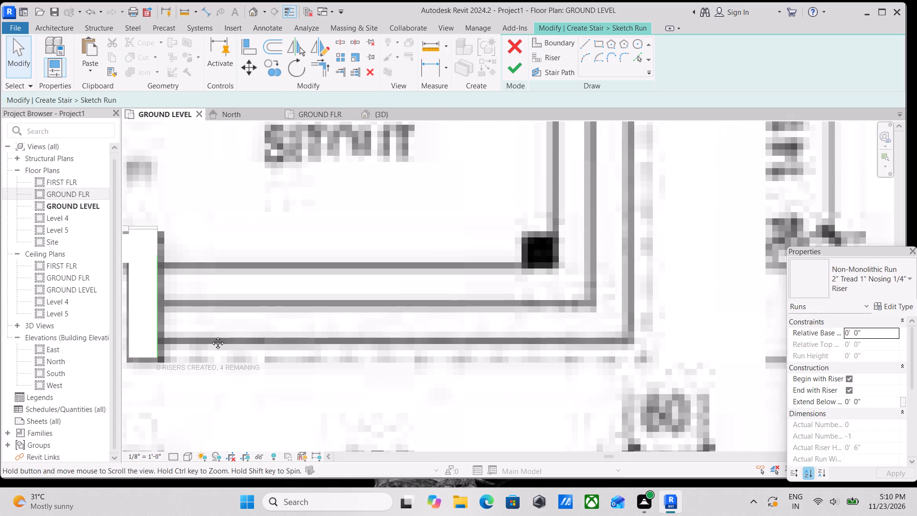
middle_click_drag(211, 336, 210, 336)
scroll(361, 287, "down", 1)
middle_click_drag(361, 287, 265, 442)
middle_click_drag(407, 226, 411, 293)
scroll(459, 309, "up", 3)
scroll(453, 322, "down", 1)
middle_click_drag(453, 322, 486, 240)
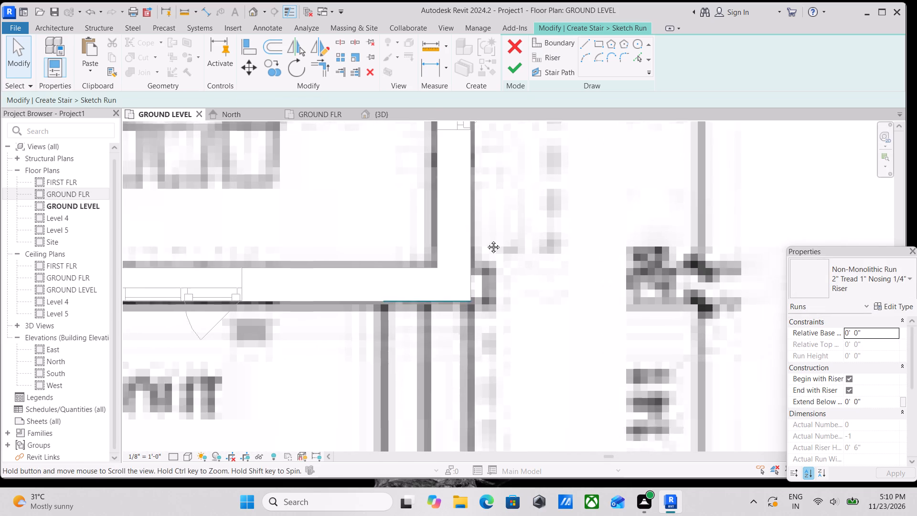
middle_click_drag(486, 240, 543, 134)
scroll(400, 362, "down", 2)
middle_click_drag(426, 318, 477, 249)
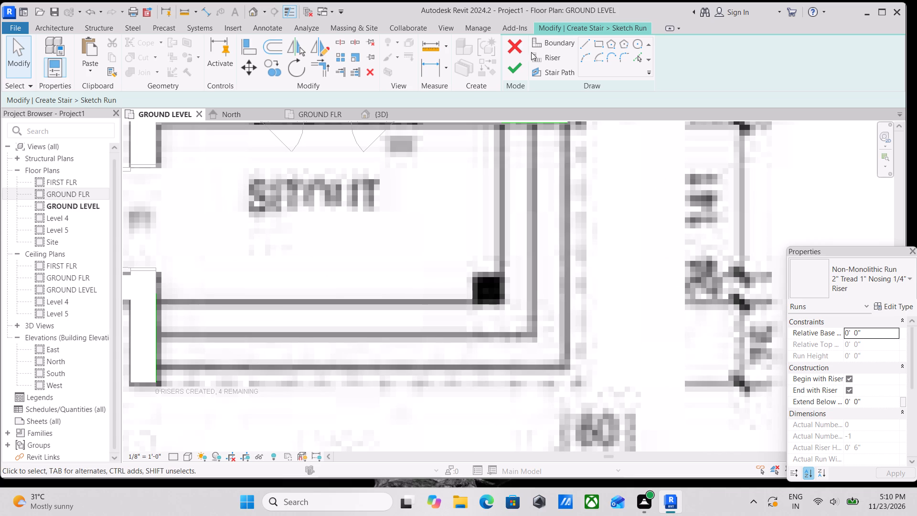
left_click(554, 57)
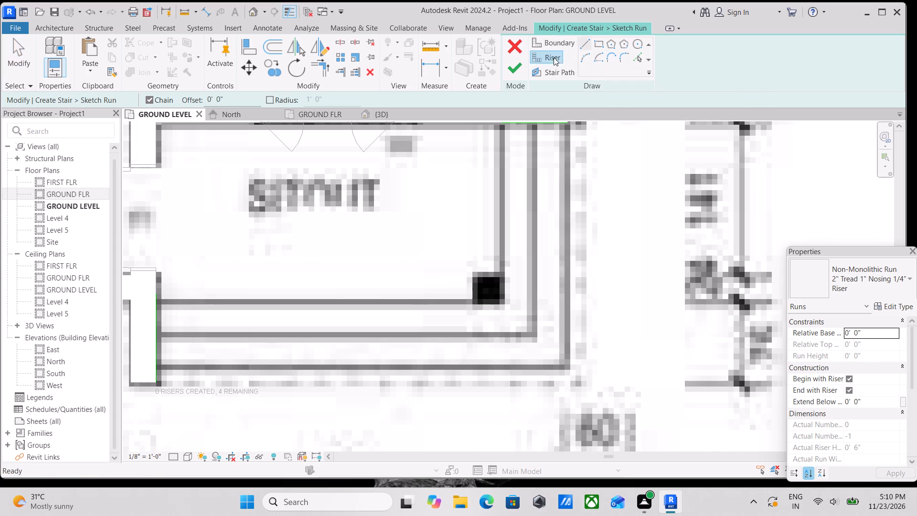
middle_click_drag(212, 375, 283, 329)
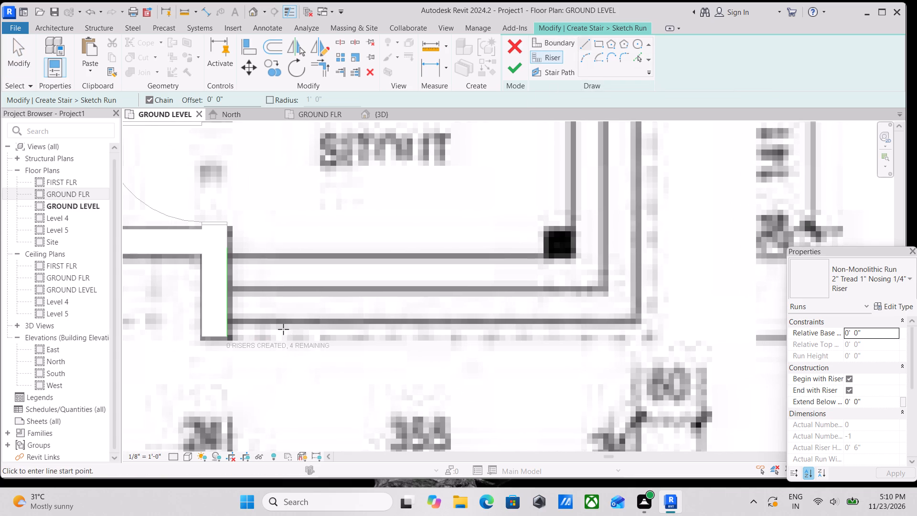
scroll(265, 344, "up", 2)
left_click(217, 336)
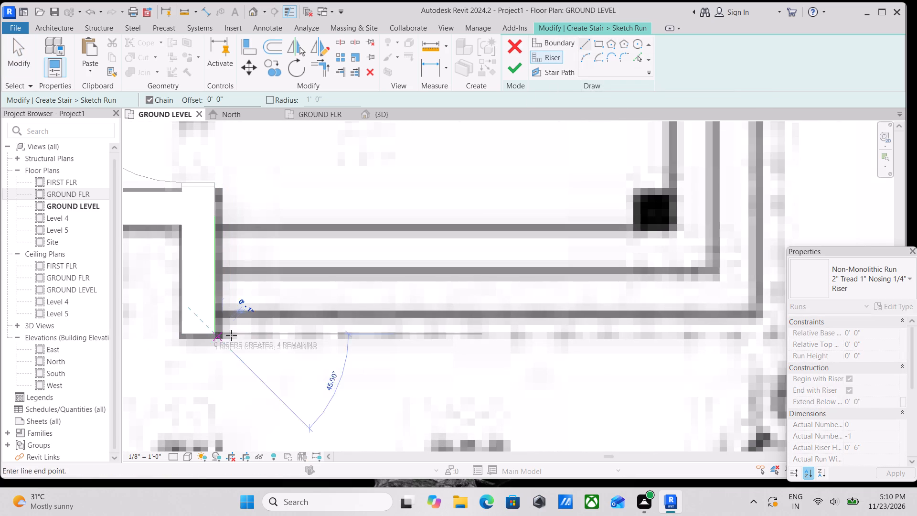
middle_click_drag(477, 332, 306, 339)
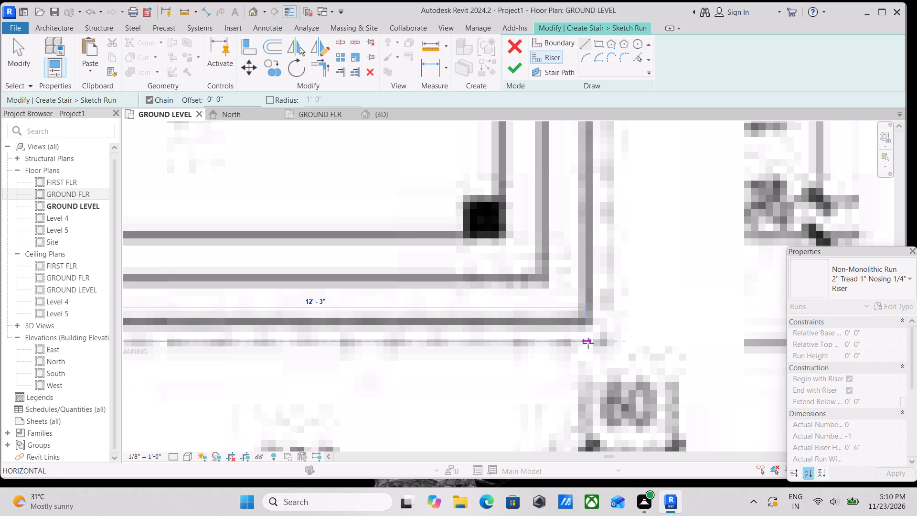
left_click(589, 337)
key("Escape")
Draw a vertical riser line about 7' 5" long from the window wall's outer corner down along the sitout's outermost step line.
scroll(607, 269, "down", 1)
middle_click_drag(607, 269, 593, 403)
scroll(611, 260, "down", 2)
middle_click_drag(611, 260, 627, 314)
left_click(606, 245)
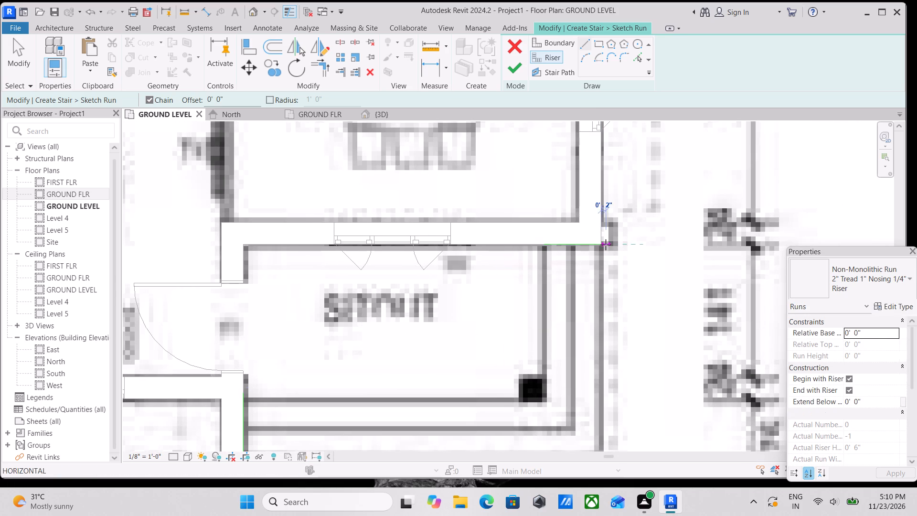
middle_click_drag(608, 356, 597, 253)
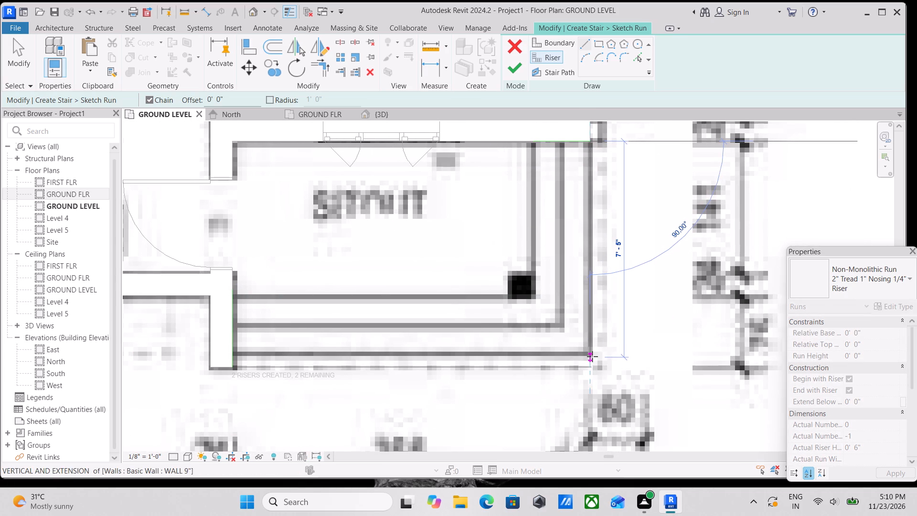
left_click(594, 359)
key("Escape")
key("Escape")
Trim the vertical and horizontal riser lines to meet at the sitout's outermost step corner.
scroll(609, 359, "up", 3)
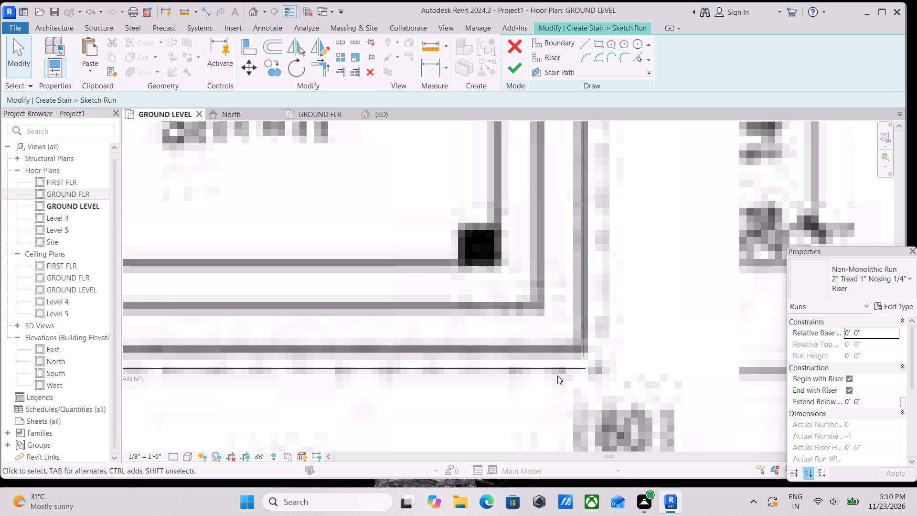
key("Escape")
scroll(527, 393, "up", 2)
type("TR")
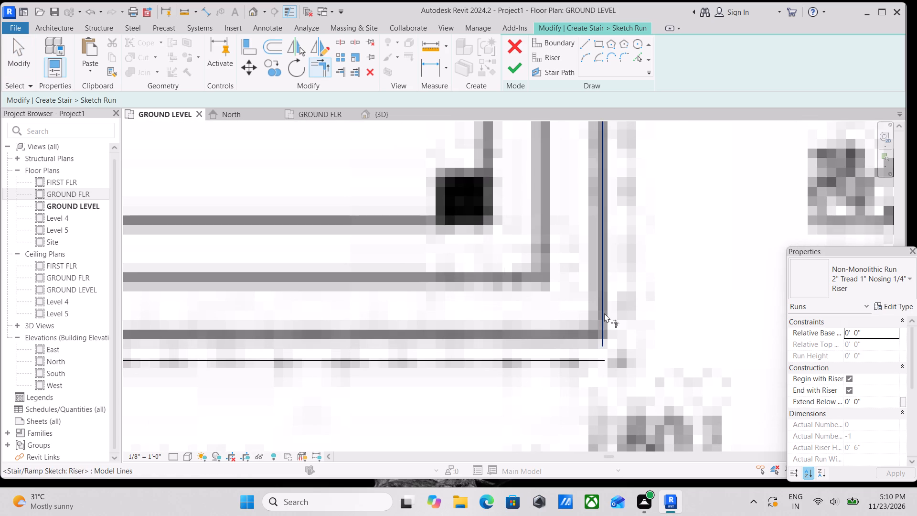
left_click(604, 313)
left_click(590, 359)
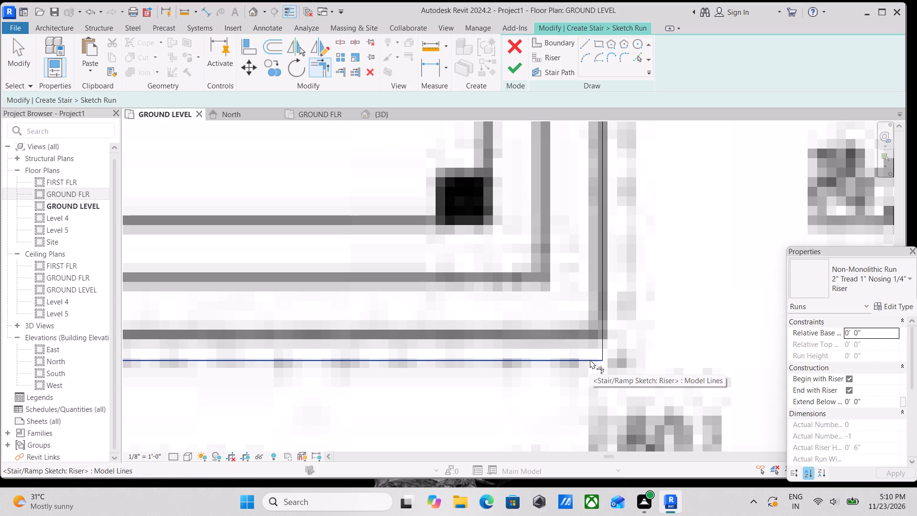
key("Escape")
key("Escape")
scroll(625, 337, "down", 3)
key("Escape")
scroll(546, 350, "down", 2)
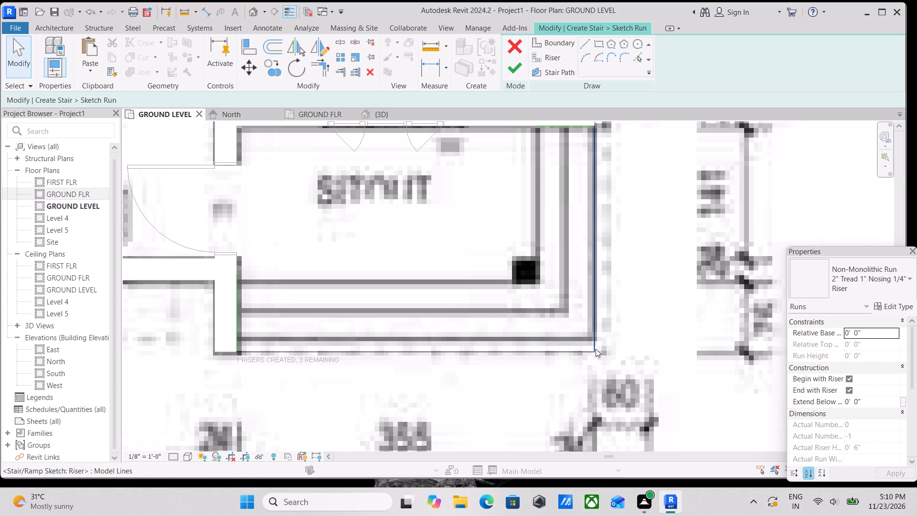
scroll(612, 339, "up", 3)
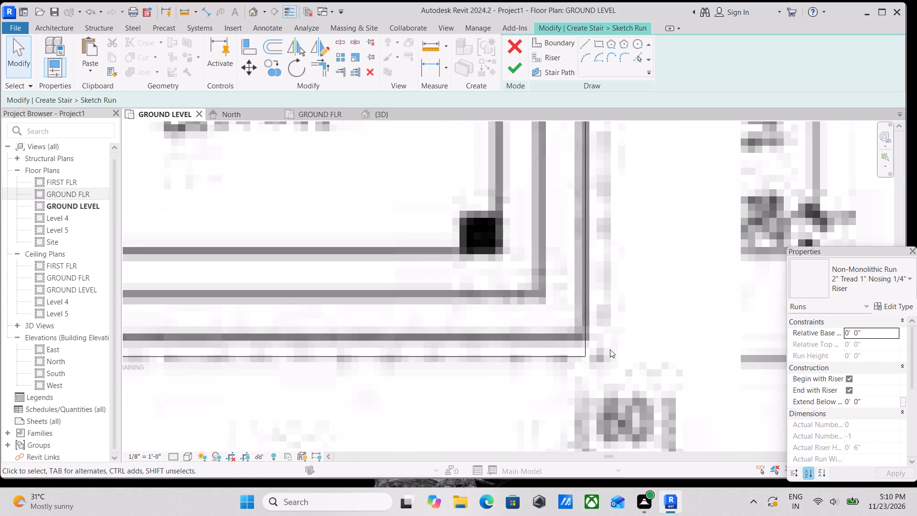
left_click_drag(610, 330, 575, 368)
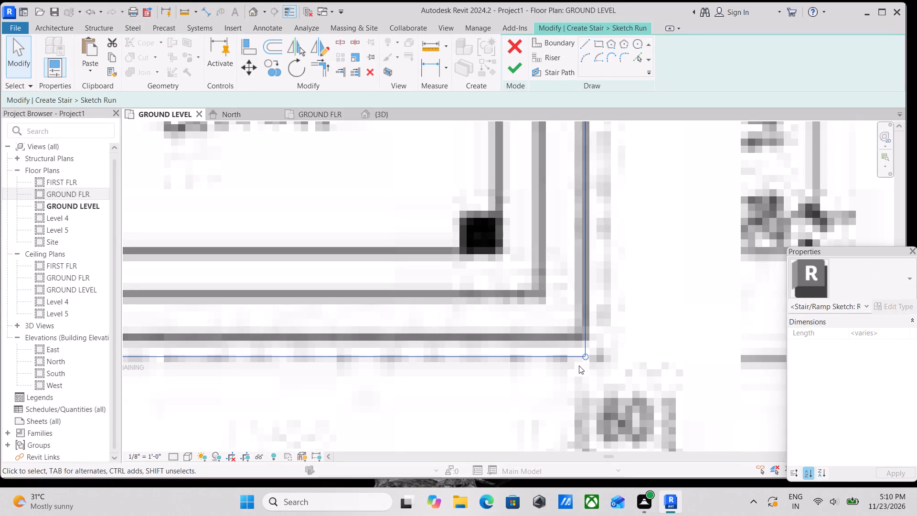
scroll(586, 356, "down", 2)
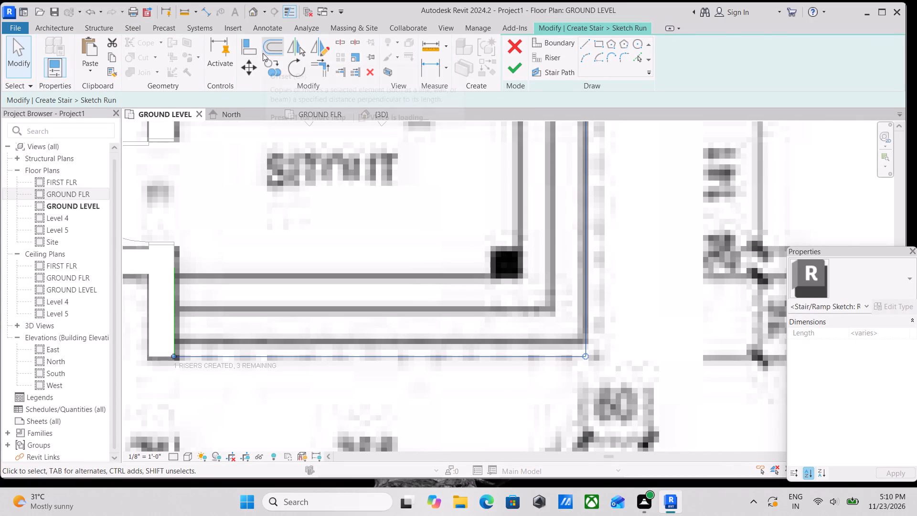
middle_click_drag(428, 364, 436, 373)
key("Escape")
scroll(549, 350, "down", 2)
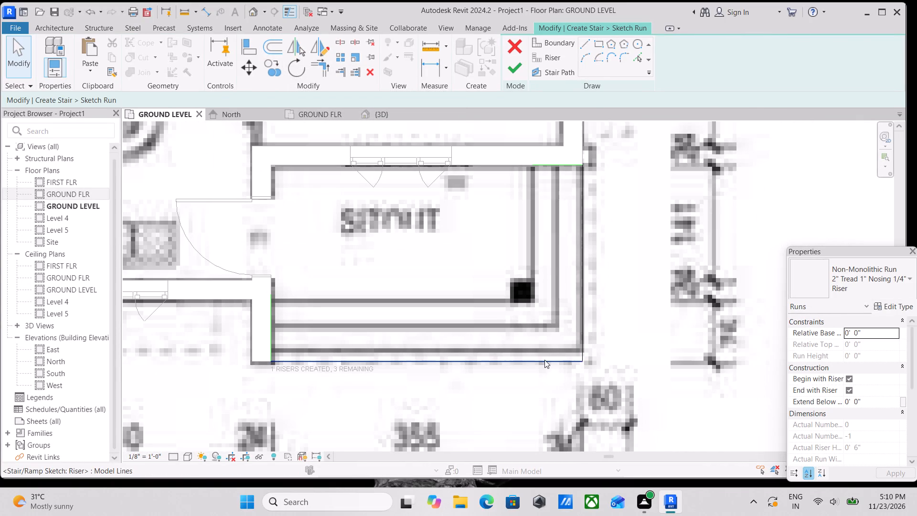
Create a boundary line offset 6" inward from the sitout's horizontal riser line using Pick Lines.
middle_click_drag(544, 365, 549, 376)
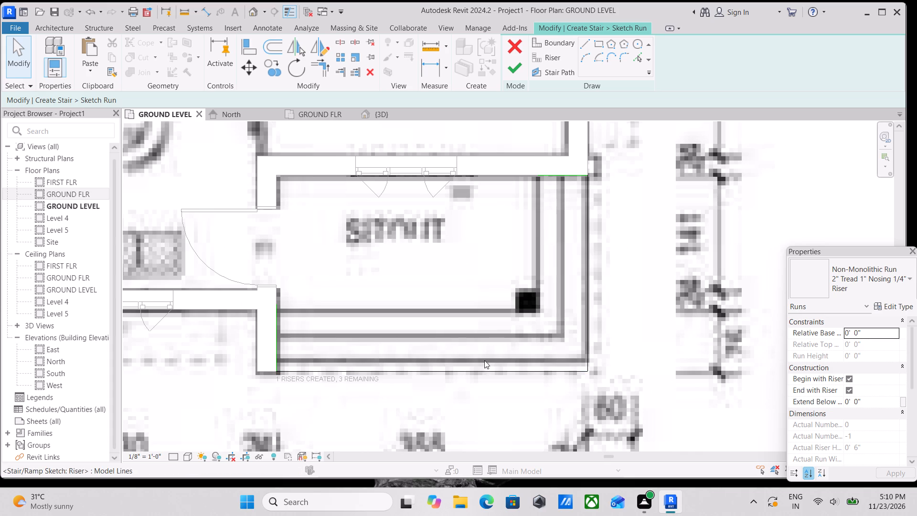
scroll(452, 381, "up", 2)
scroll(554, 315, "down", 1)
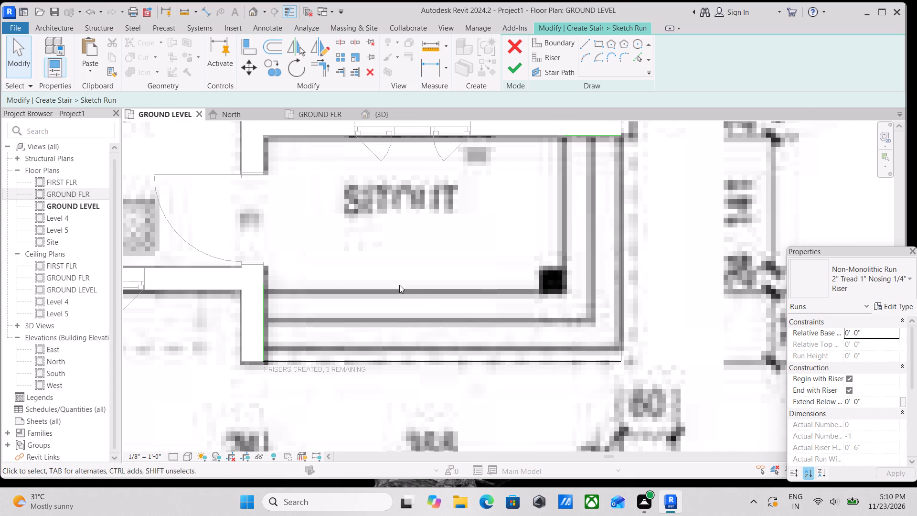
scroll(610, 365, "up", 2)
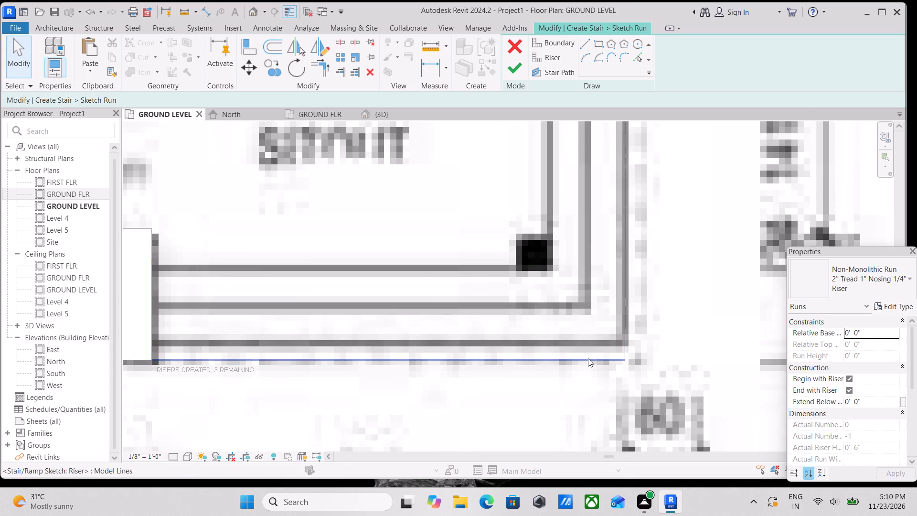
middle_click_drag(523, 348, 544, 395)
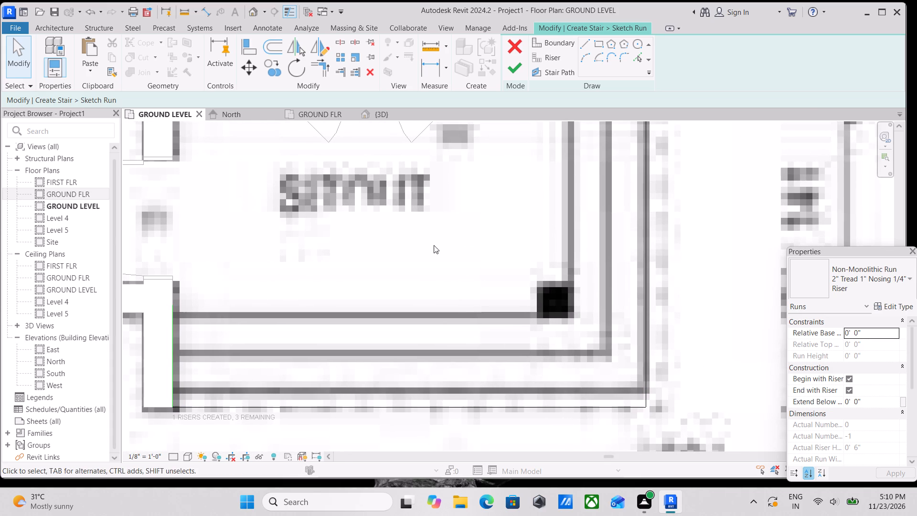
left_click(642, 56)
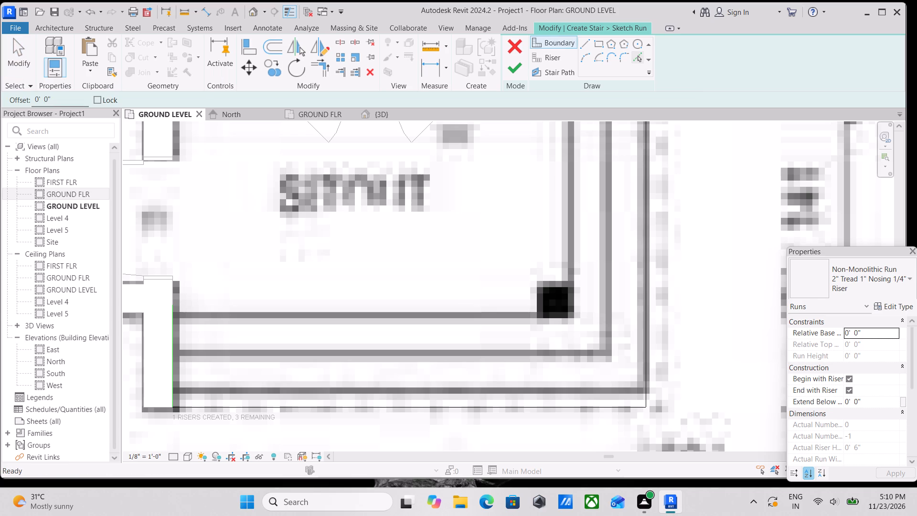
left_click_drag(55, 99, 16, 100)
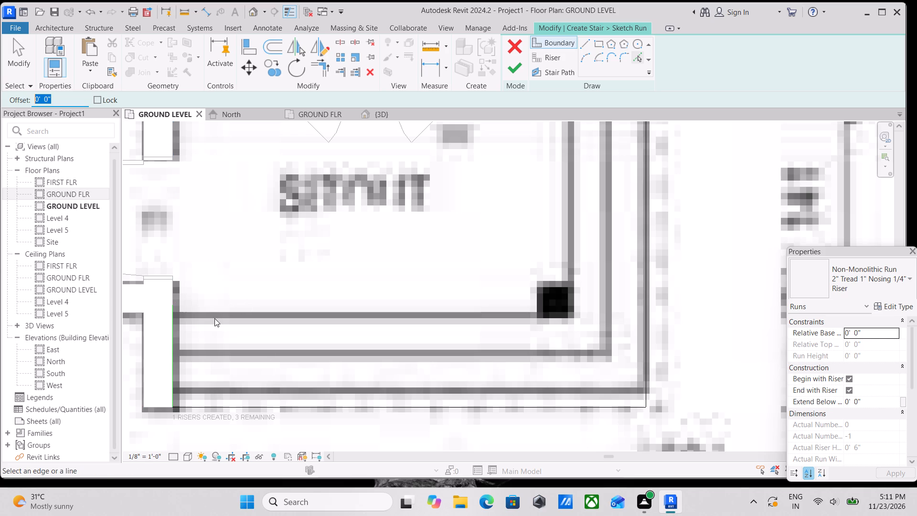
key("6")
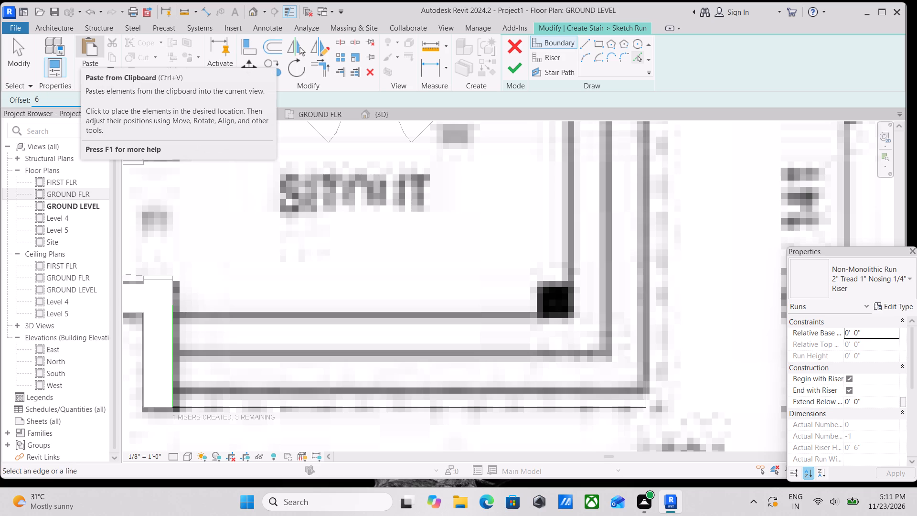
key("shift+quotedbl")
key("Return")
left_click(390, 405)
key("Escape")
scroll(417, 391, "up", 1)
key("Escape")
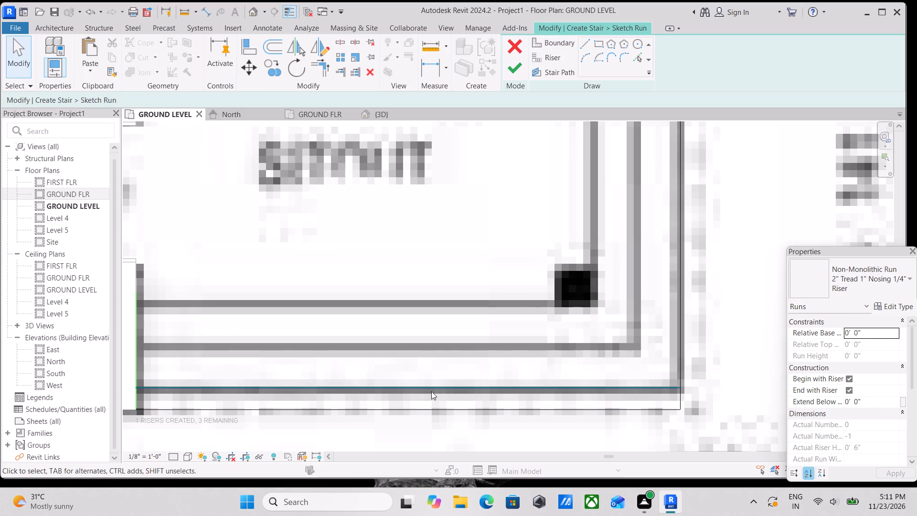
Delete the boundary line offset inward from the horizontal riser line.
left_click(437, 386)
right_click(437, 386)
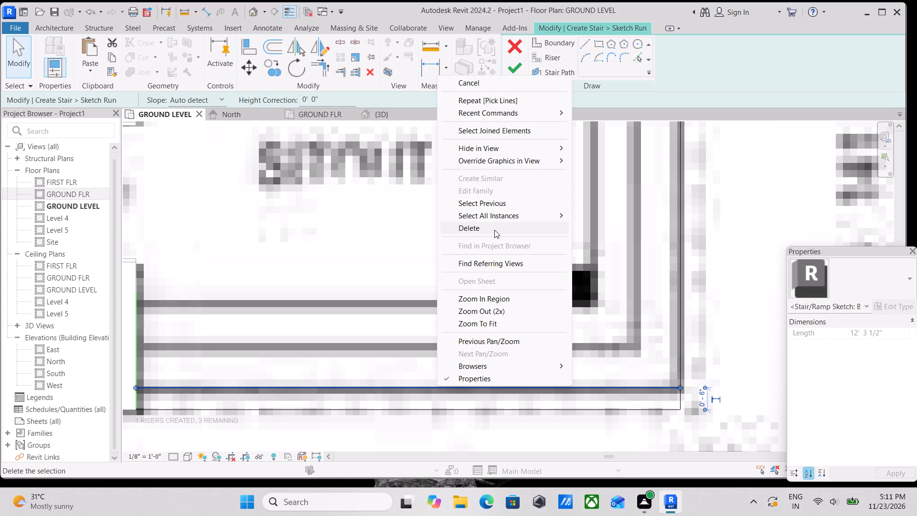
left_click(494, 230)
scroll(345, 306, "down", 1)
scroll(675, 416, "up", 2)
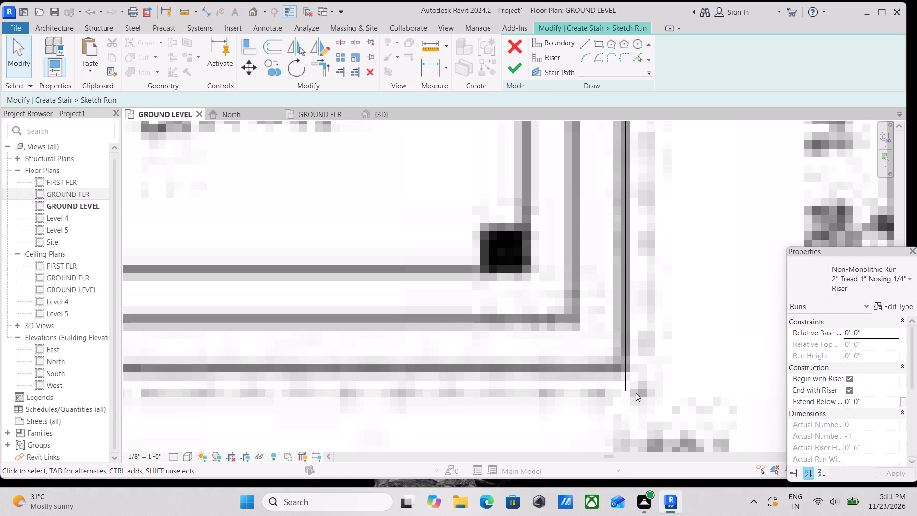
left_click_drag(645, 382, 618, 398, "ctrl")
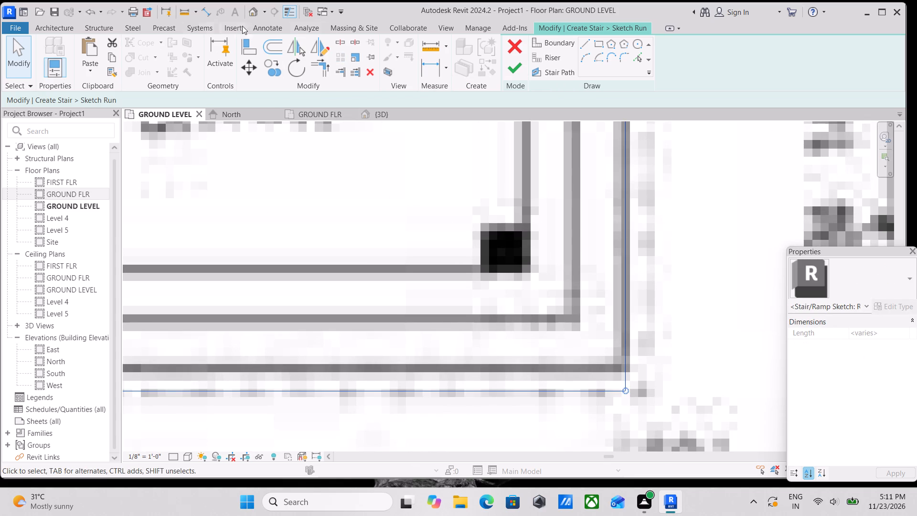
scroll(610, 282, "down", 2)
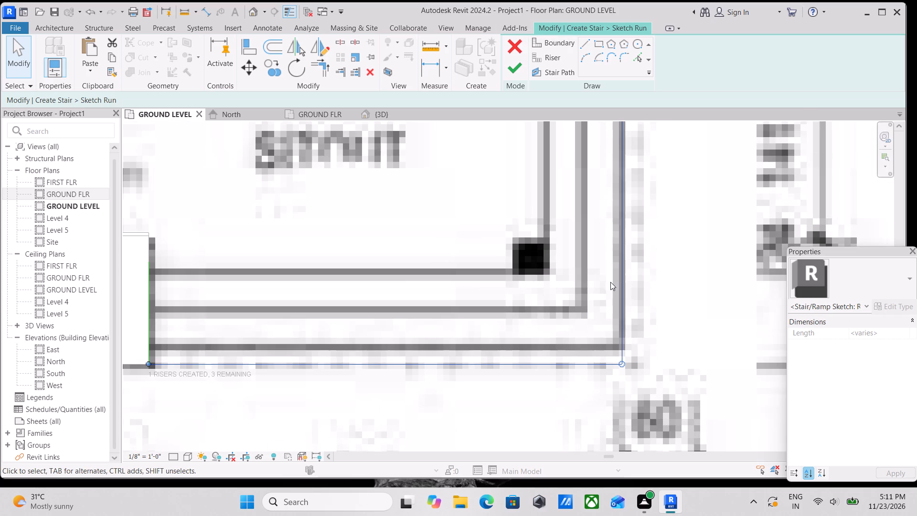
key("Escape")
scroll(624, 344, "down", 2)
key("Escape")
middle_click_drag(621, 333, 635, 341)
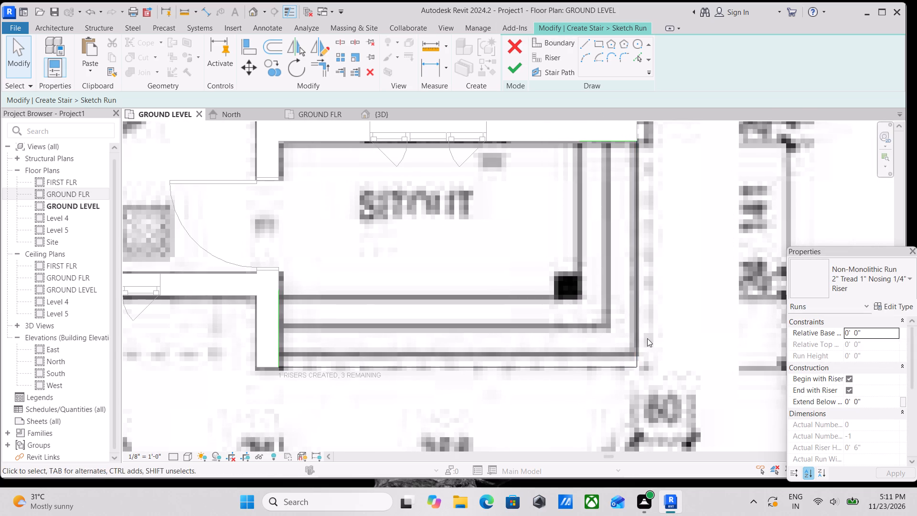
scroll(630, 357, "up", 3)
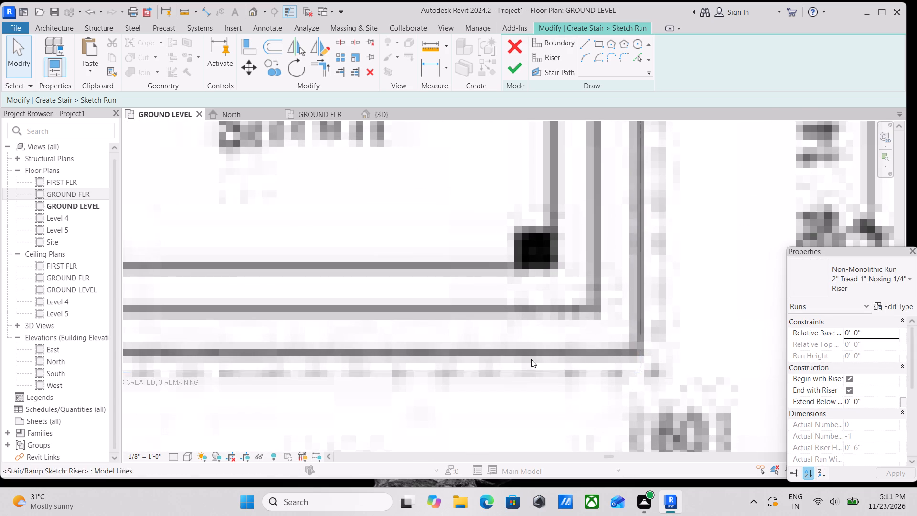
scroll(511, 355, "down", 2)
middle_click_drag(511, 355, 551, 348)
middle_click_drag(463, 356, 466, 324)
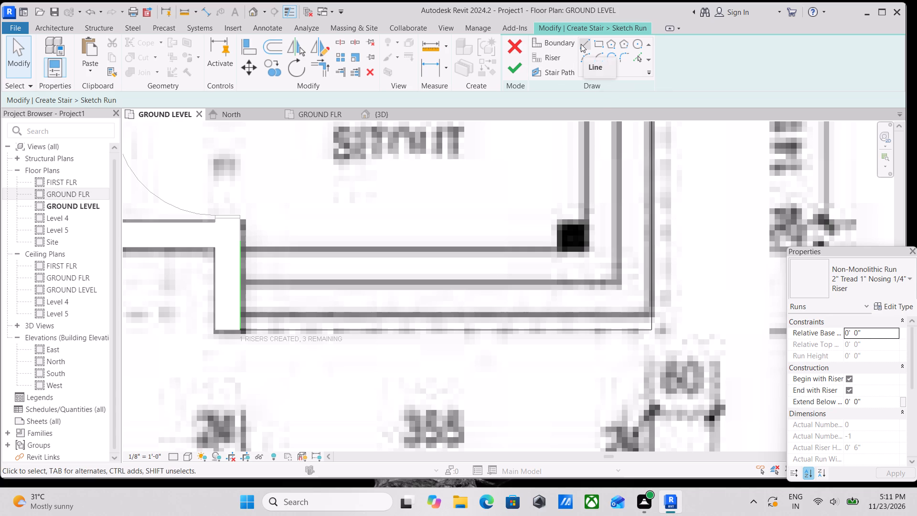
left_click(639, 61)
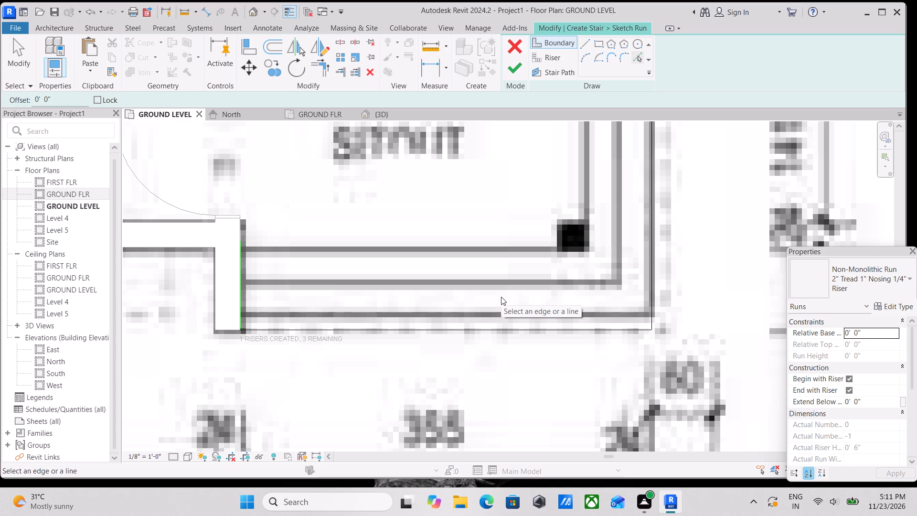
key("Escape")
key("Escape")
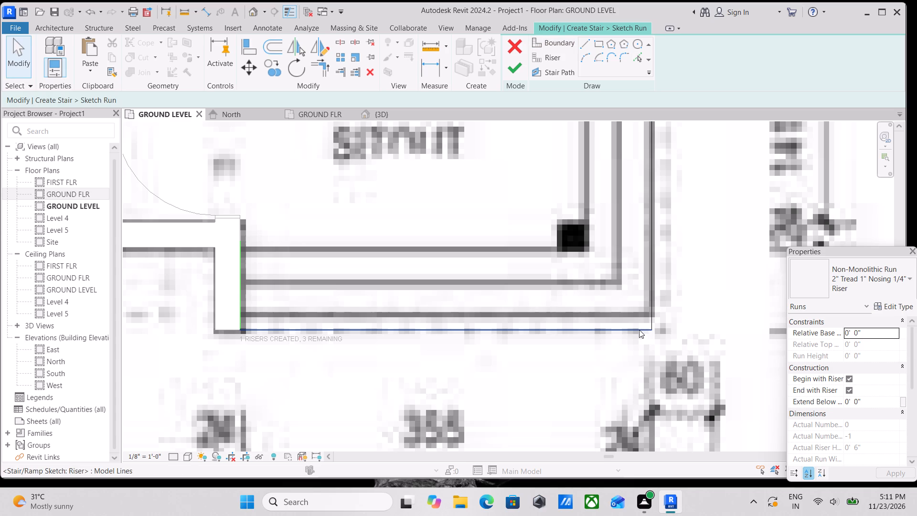
Delete the vertical and horizontal riser lines along the sitout's outermost steps.
left_click(652, 320)
right_click(652, 320)
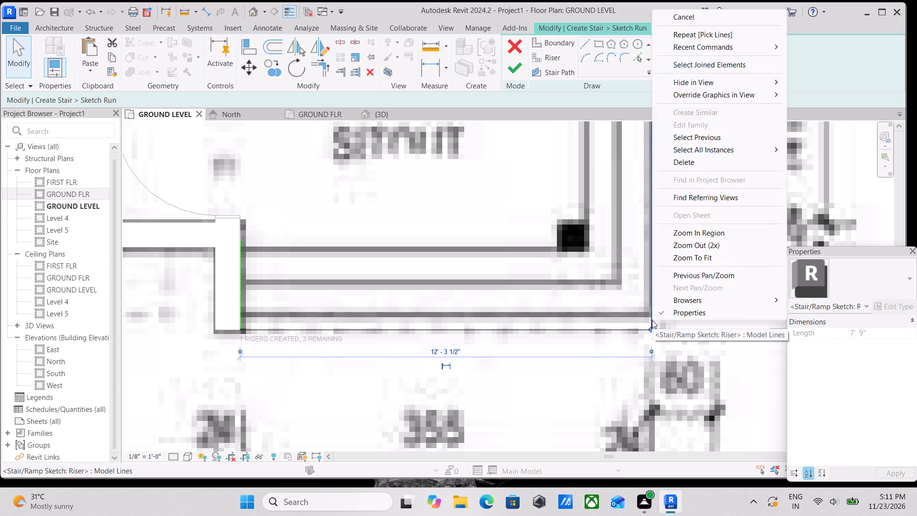
left_click(712, 166)
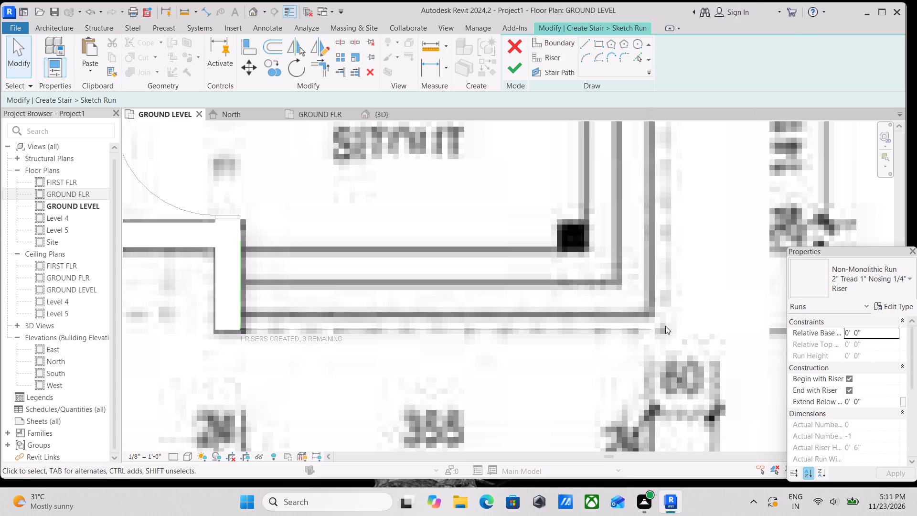
left_click(634, 333)
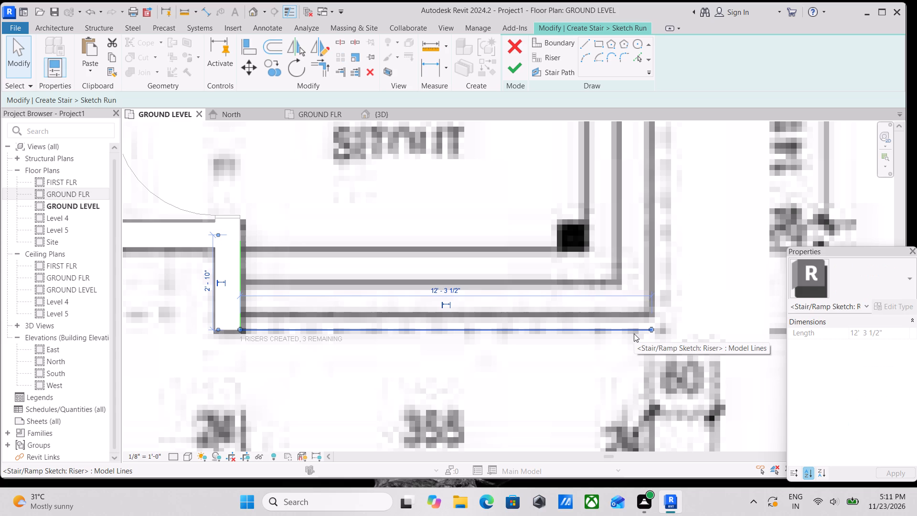
scroll(663, 252, "down", 1)
middle_click_drag(663, 252, 667, 290)
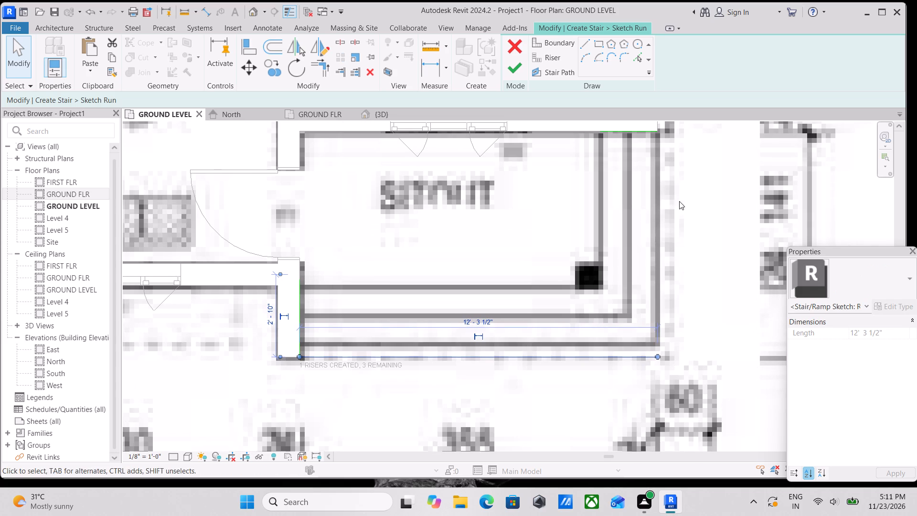
right_click(702, 255)
left_click(741, 329)
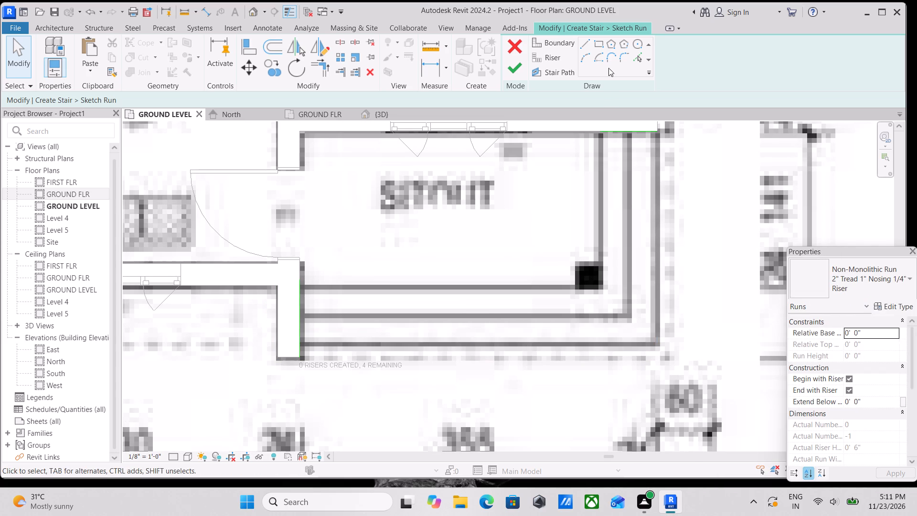
Draw a horizontal riser line about 12' 3 1/2" long from the wall stub's outer corner along the sitout's outermost edge.
left_click(534, 42)
left_click(547, 55)
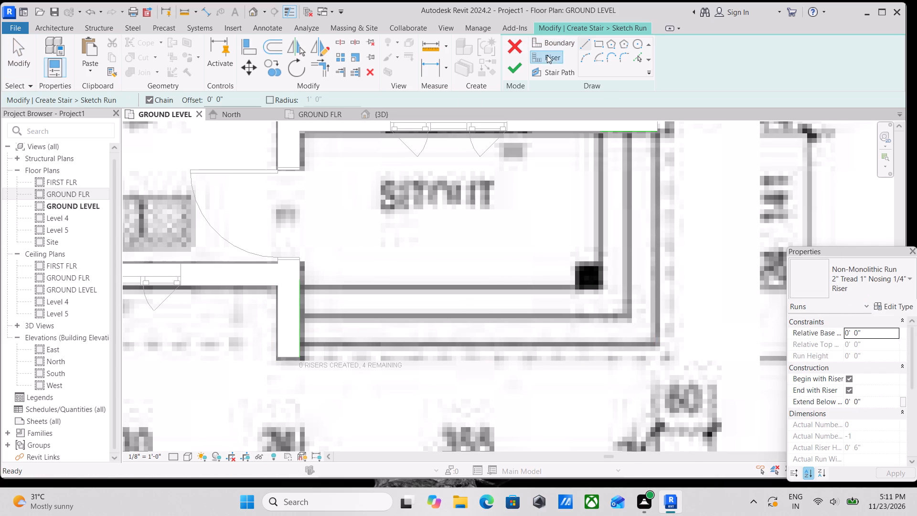
left_click(299, 358)
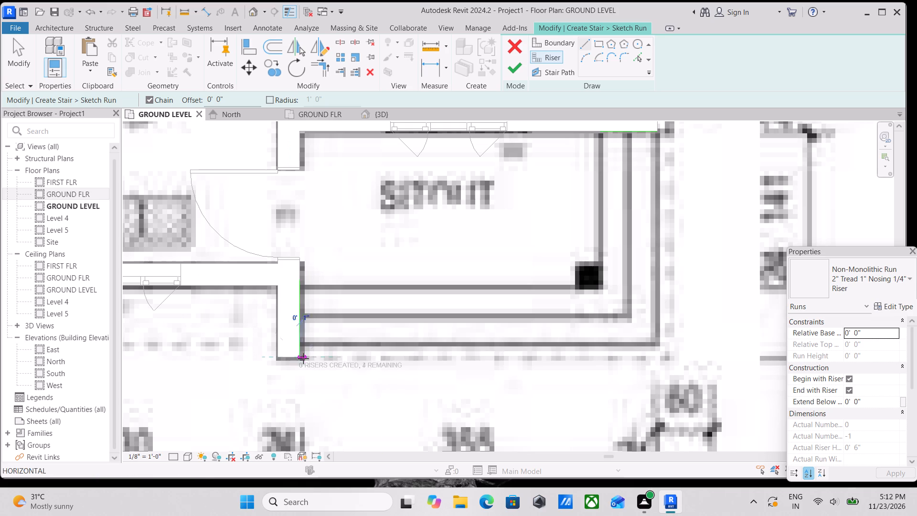
middle_click_drag(510, 366, 383, 378)
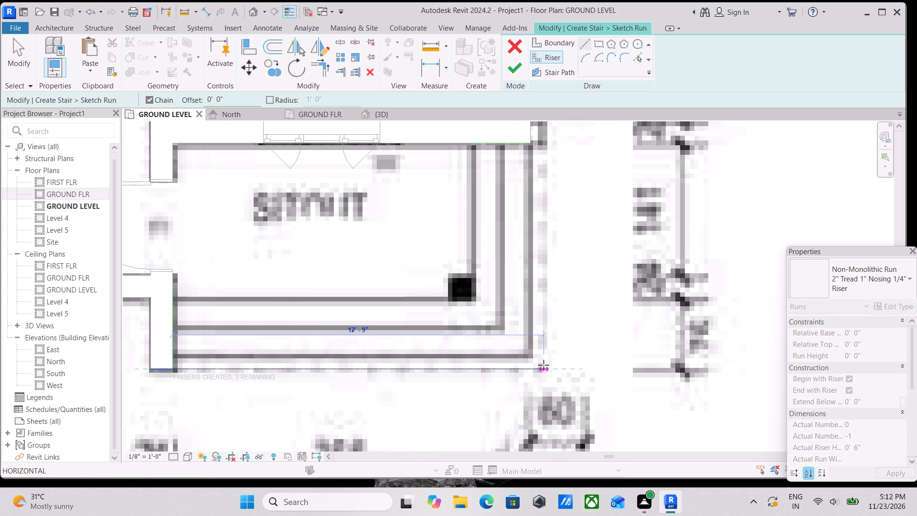
left_click(529, 364)
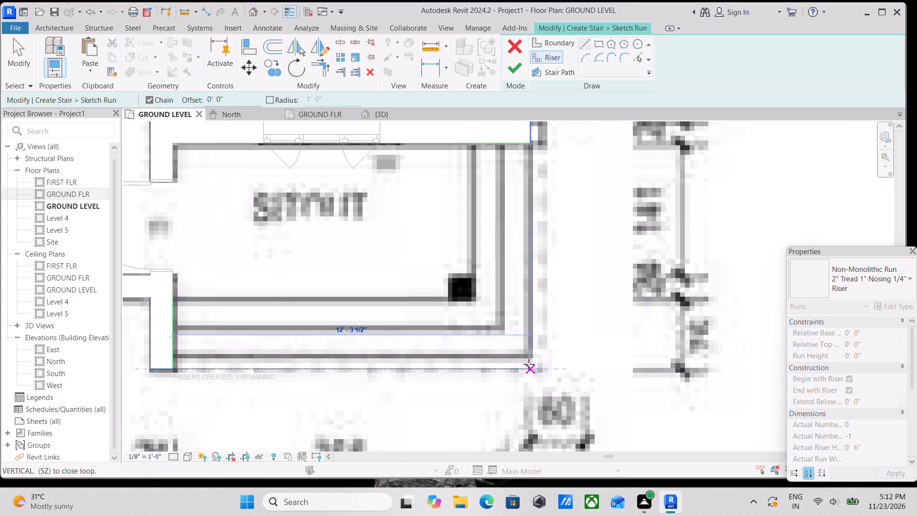
Draw the vertical riser line about 7' 9" long from the outermost horizontal riser's end to the boundary line at the house wall.
middle_click_drag(535, 231, 536, 297)
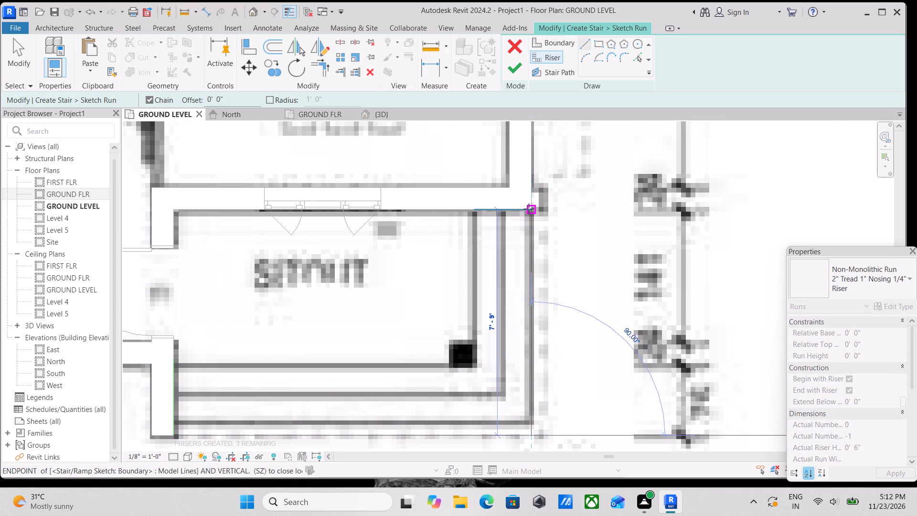
left_click(529, 210)
key("Escape")
scroll(530, 401, "down", 1)
key("Escape")
middle_click_drag(538, 379, 556, 315)
scroll(574, 298, "down", 1)
key("Escape")
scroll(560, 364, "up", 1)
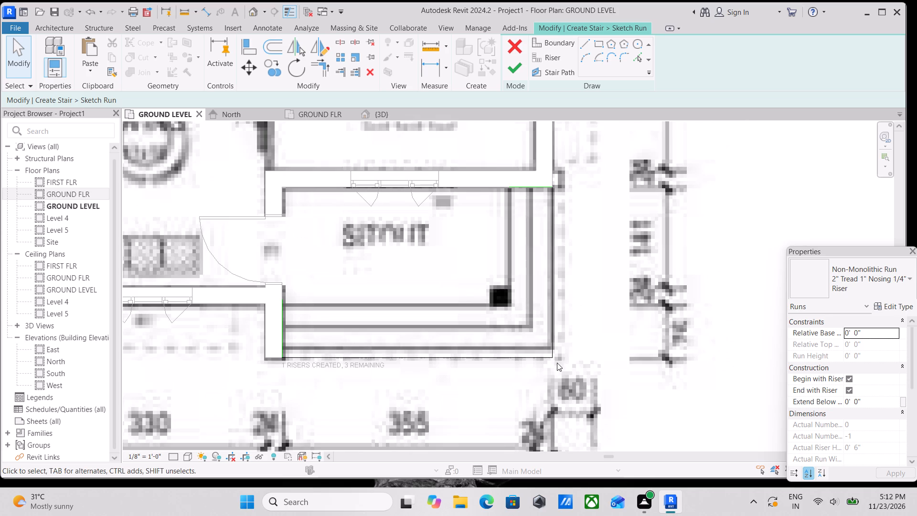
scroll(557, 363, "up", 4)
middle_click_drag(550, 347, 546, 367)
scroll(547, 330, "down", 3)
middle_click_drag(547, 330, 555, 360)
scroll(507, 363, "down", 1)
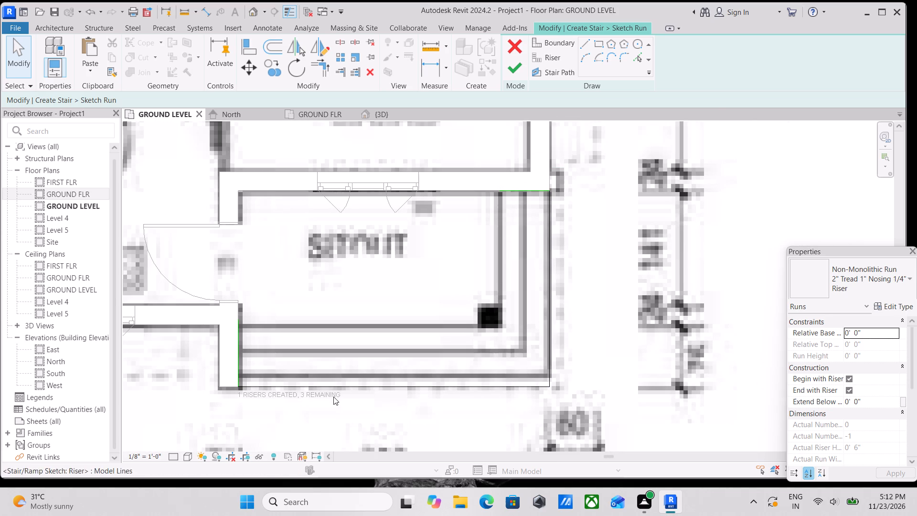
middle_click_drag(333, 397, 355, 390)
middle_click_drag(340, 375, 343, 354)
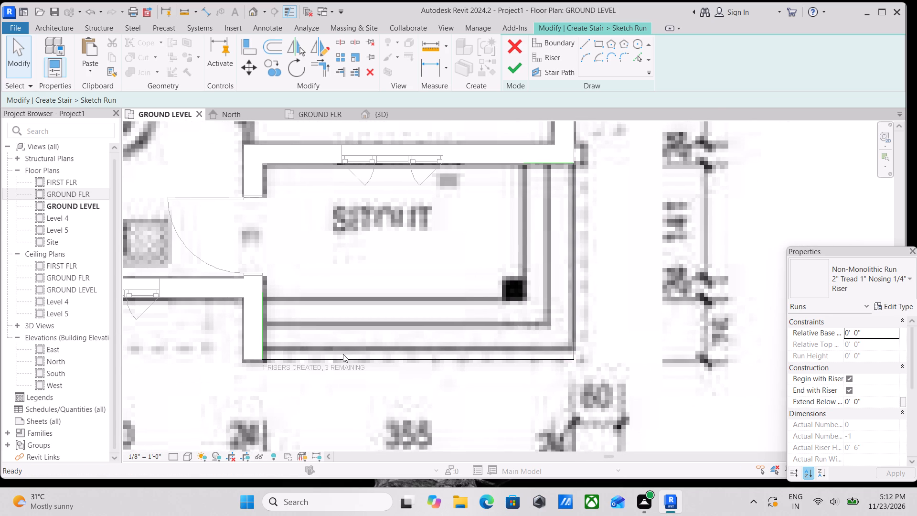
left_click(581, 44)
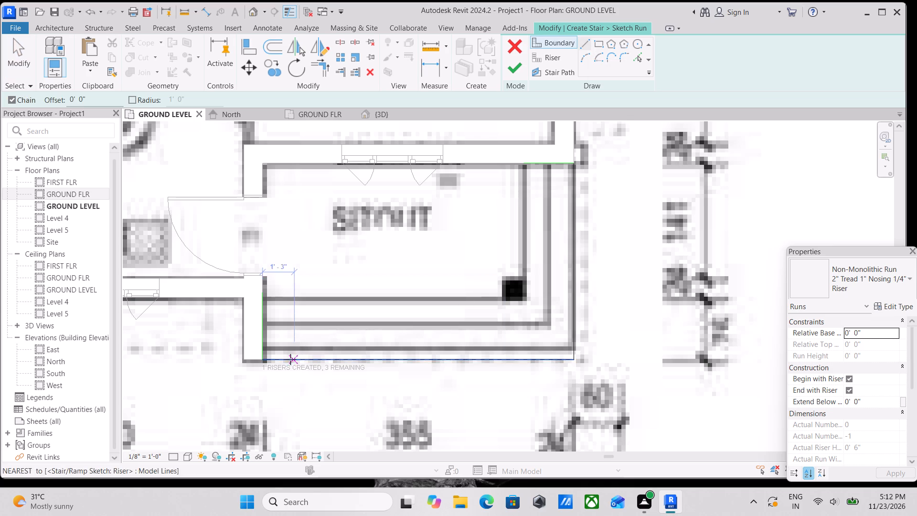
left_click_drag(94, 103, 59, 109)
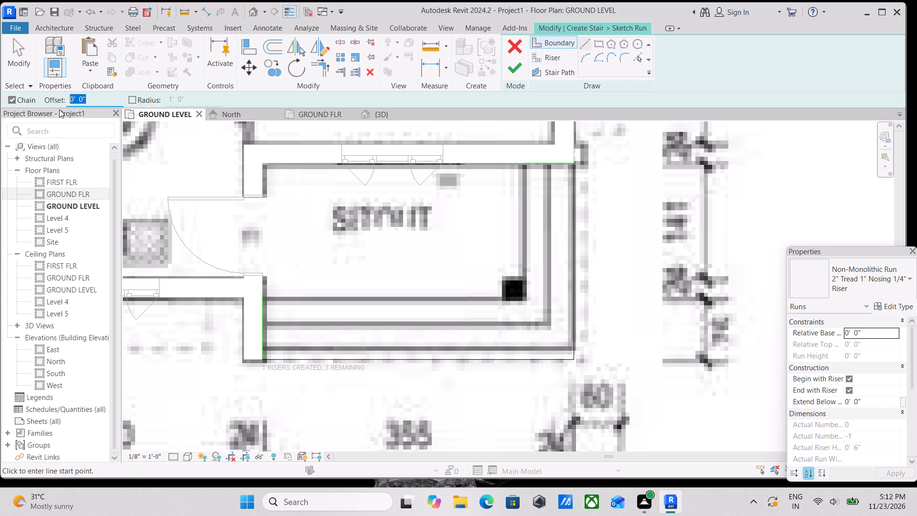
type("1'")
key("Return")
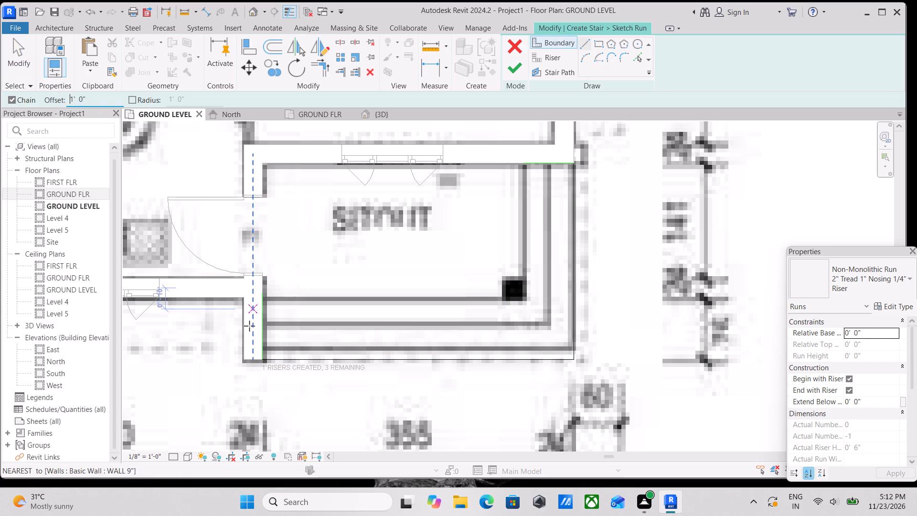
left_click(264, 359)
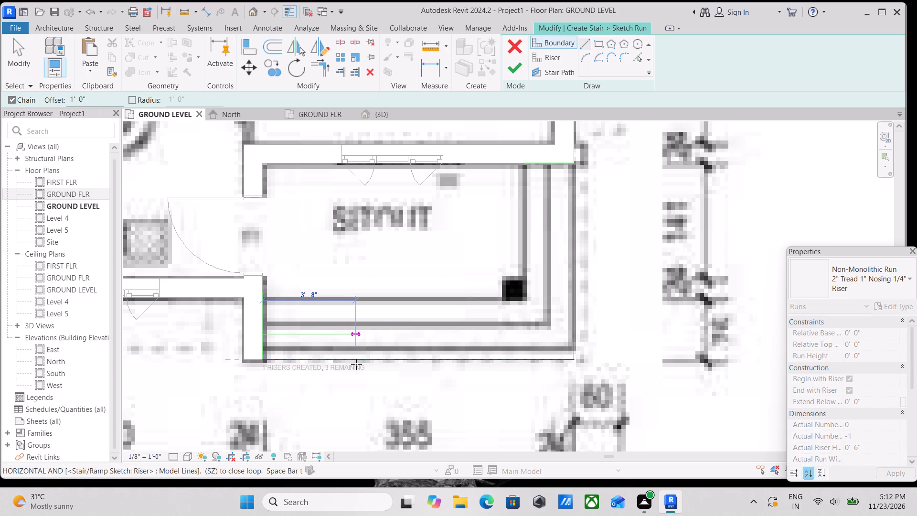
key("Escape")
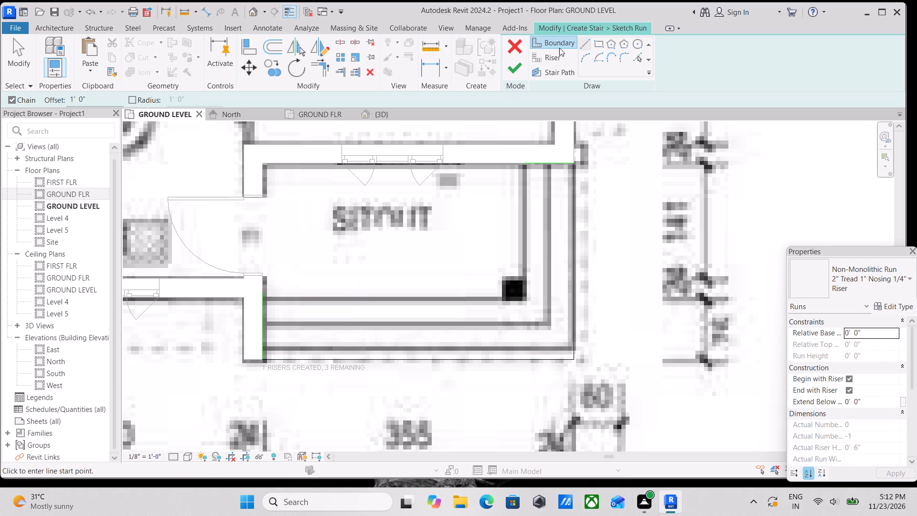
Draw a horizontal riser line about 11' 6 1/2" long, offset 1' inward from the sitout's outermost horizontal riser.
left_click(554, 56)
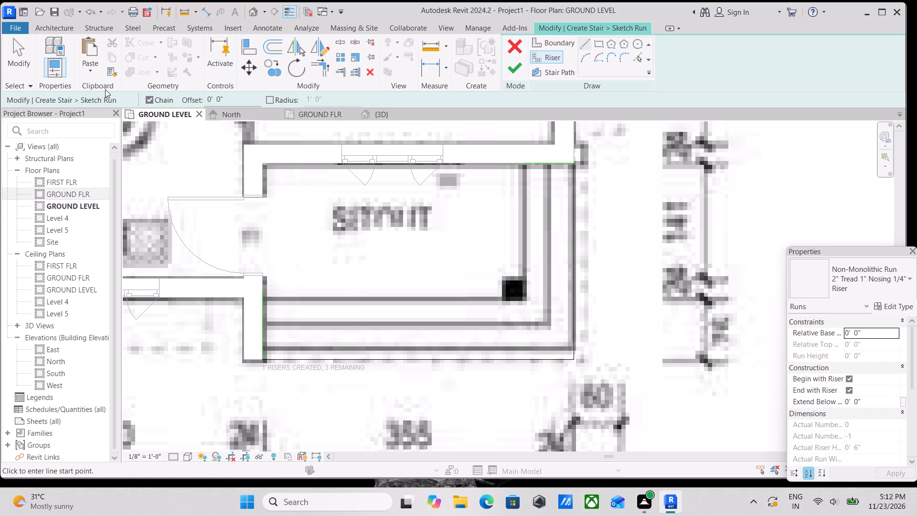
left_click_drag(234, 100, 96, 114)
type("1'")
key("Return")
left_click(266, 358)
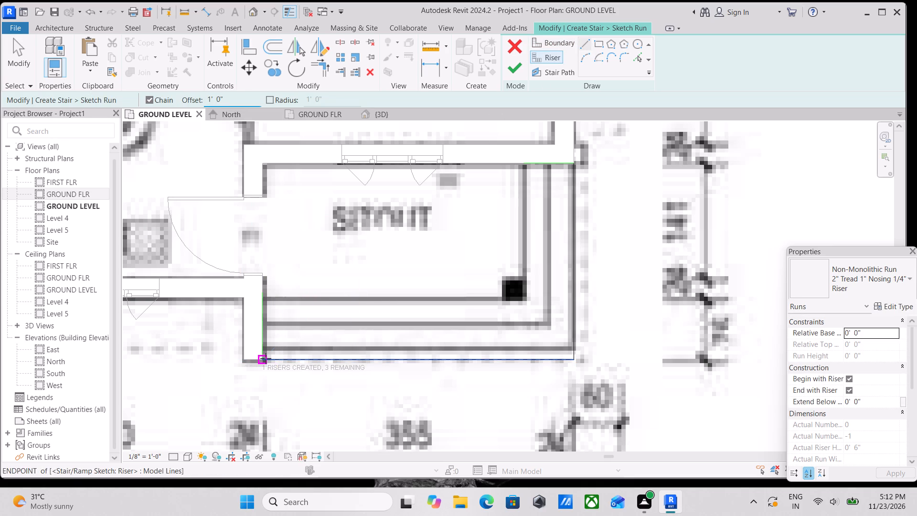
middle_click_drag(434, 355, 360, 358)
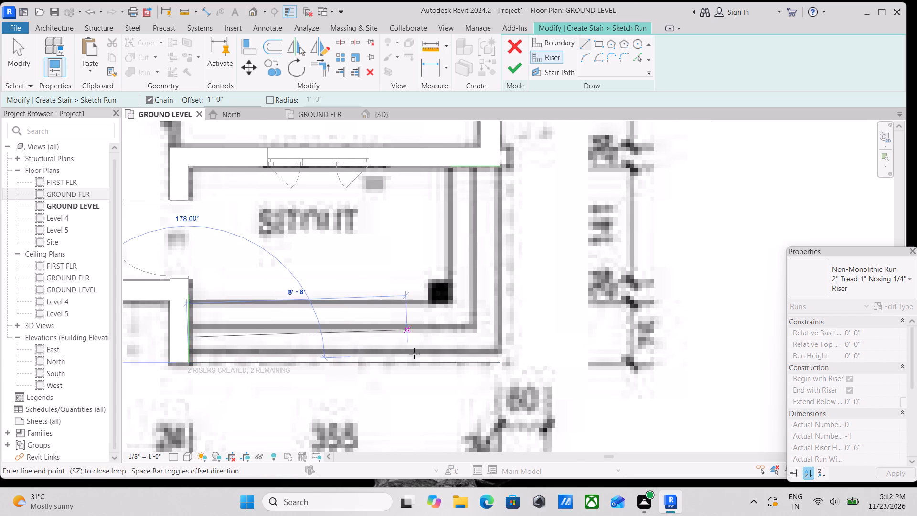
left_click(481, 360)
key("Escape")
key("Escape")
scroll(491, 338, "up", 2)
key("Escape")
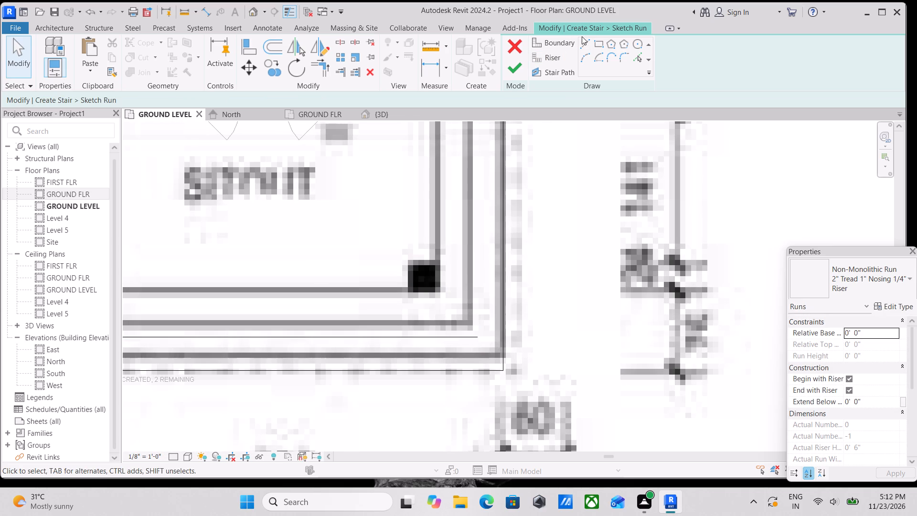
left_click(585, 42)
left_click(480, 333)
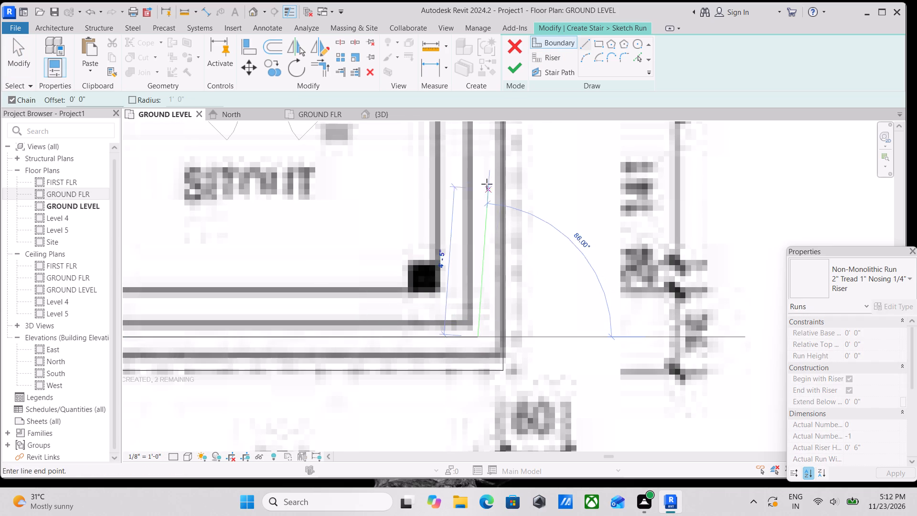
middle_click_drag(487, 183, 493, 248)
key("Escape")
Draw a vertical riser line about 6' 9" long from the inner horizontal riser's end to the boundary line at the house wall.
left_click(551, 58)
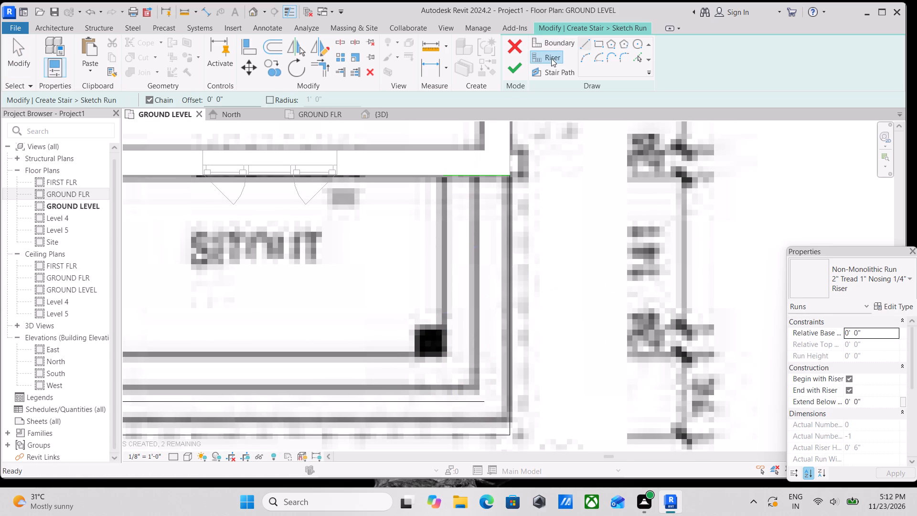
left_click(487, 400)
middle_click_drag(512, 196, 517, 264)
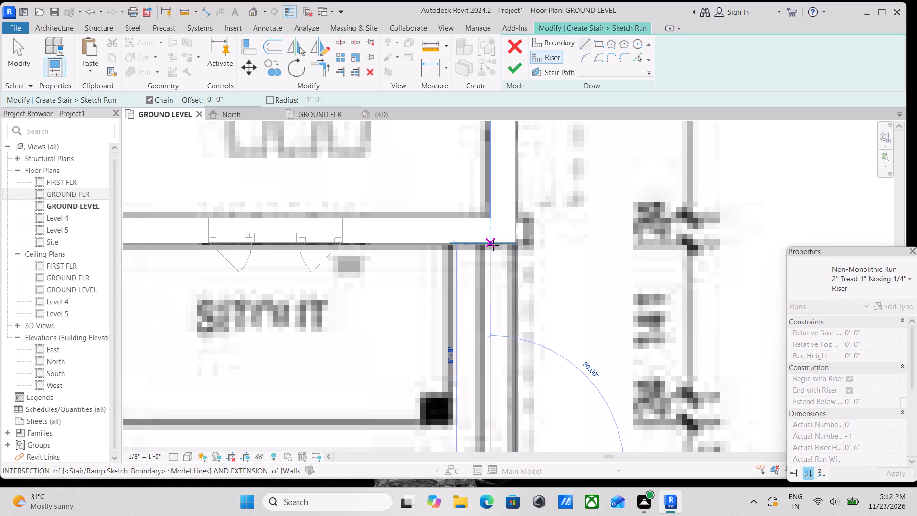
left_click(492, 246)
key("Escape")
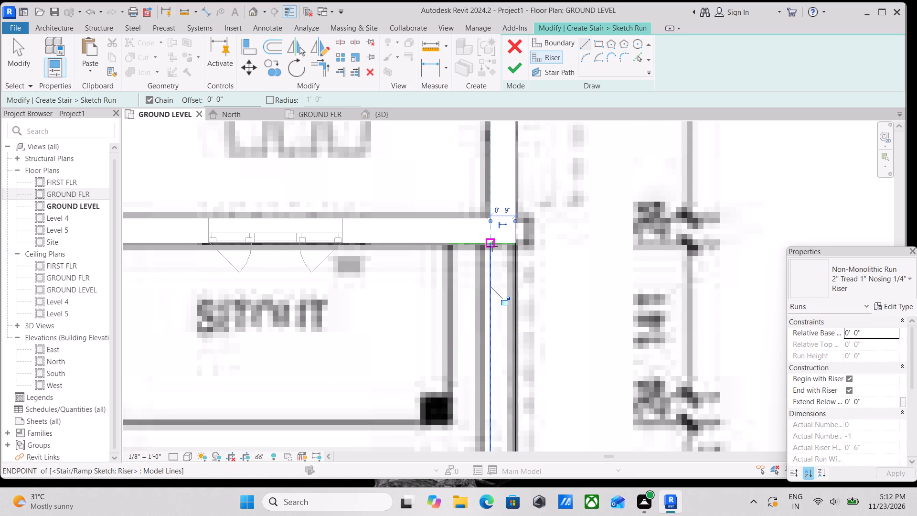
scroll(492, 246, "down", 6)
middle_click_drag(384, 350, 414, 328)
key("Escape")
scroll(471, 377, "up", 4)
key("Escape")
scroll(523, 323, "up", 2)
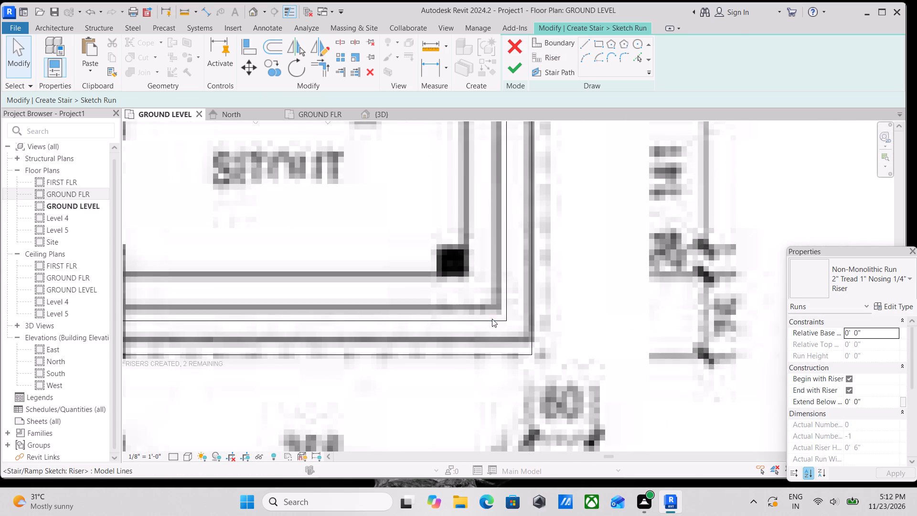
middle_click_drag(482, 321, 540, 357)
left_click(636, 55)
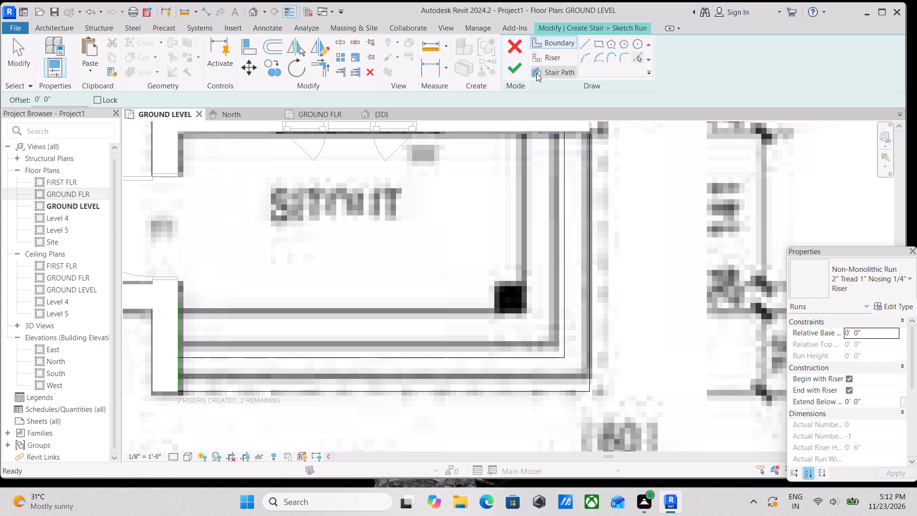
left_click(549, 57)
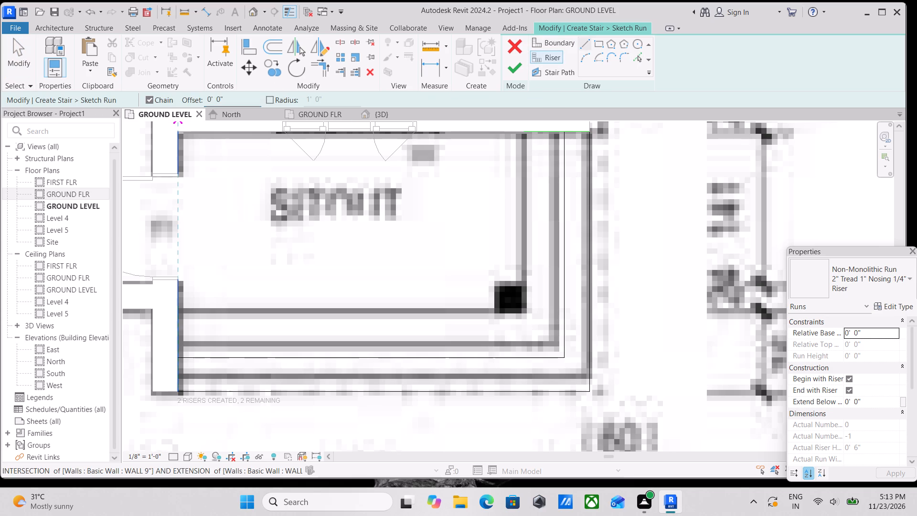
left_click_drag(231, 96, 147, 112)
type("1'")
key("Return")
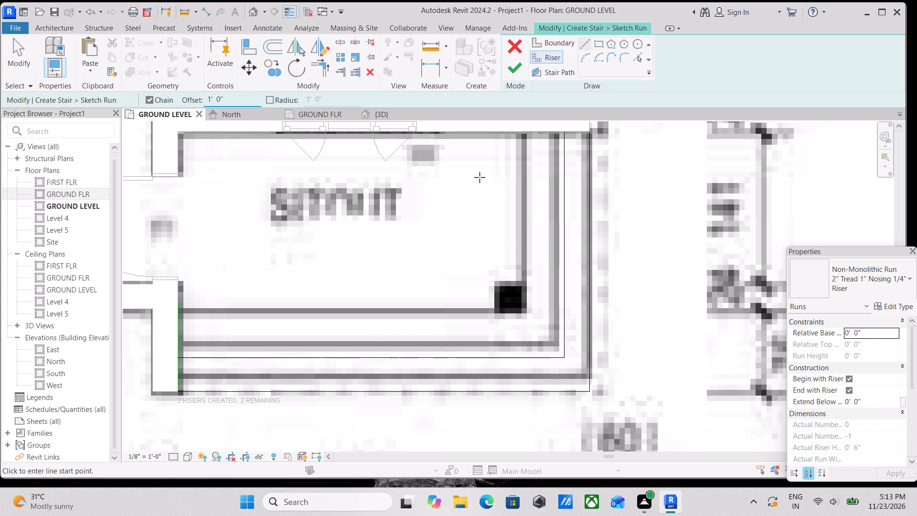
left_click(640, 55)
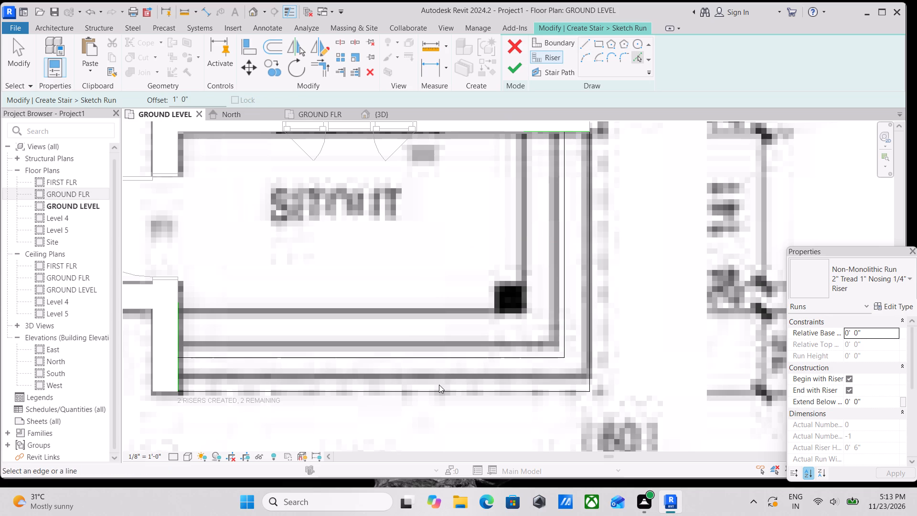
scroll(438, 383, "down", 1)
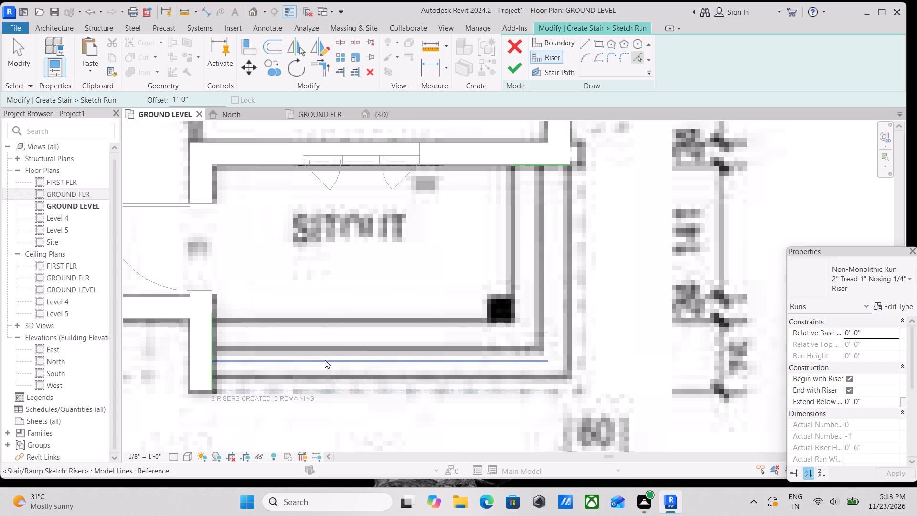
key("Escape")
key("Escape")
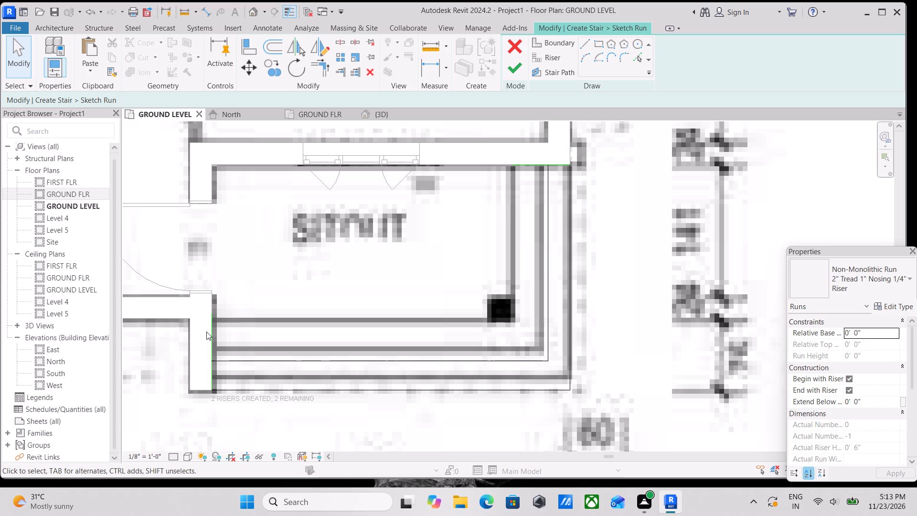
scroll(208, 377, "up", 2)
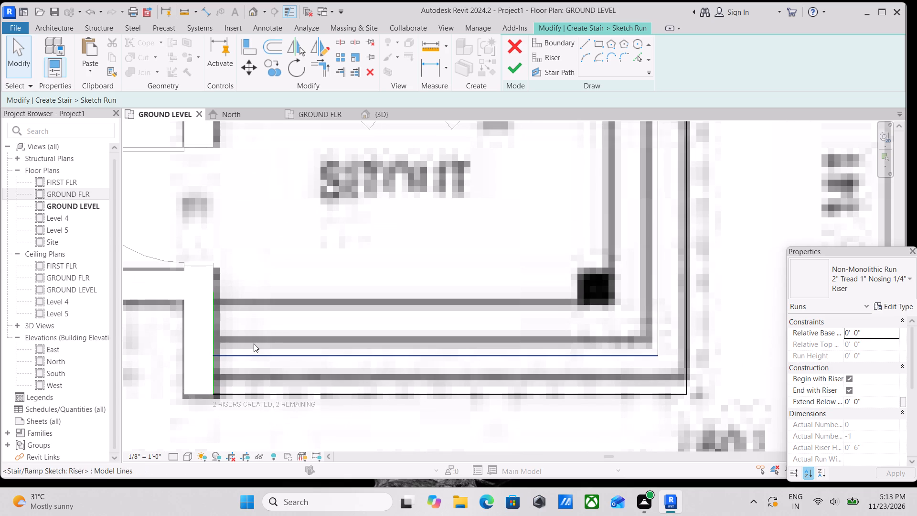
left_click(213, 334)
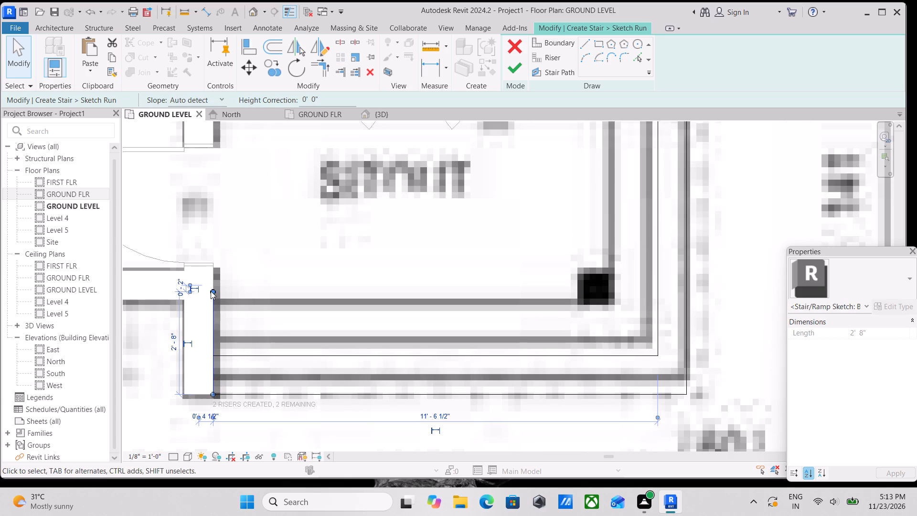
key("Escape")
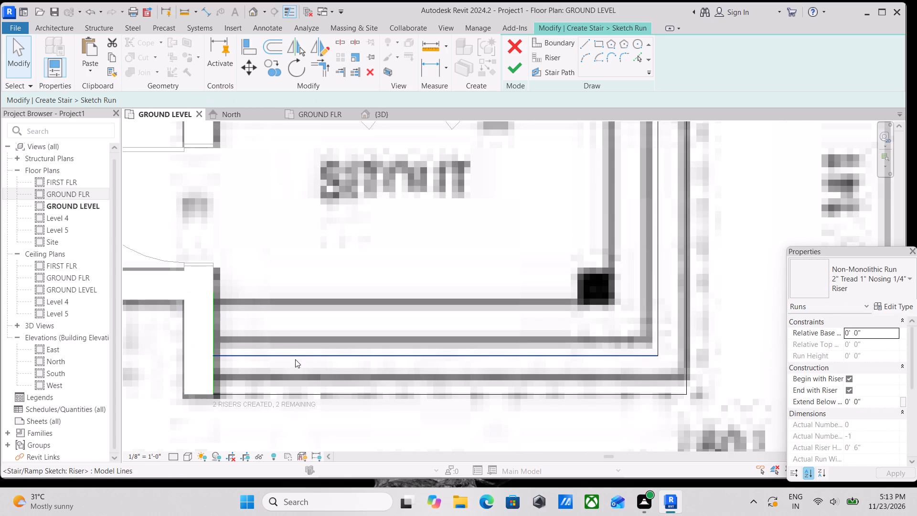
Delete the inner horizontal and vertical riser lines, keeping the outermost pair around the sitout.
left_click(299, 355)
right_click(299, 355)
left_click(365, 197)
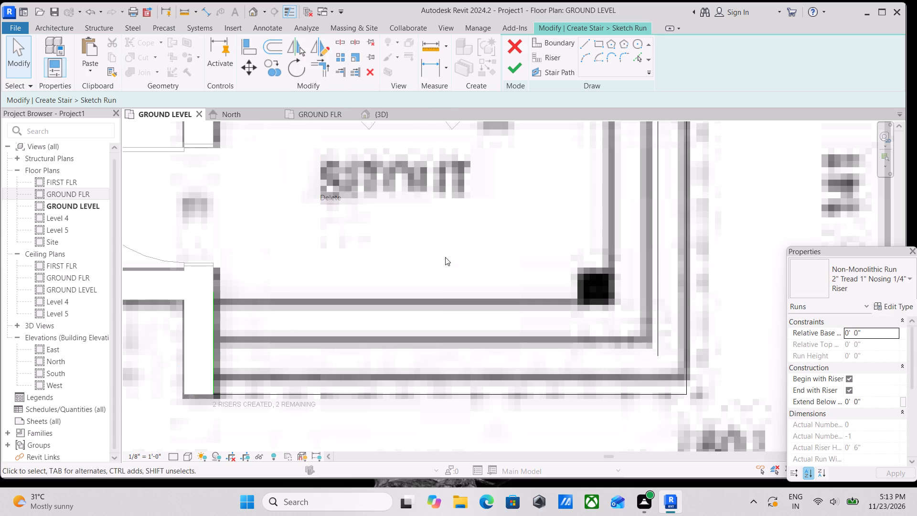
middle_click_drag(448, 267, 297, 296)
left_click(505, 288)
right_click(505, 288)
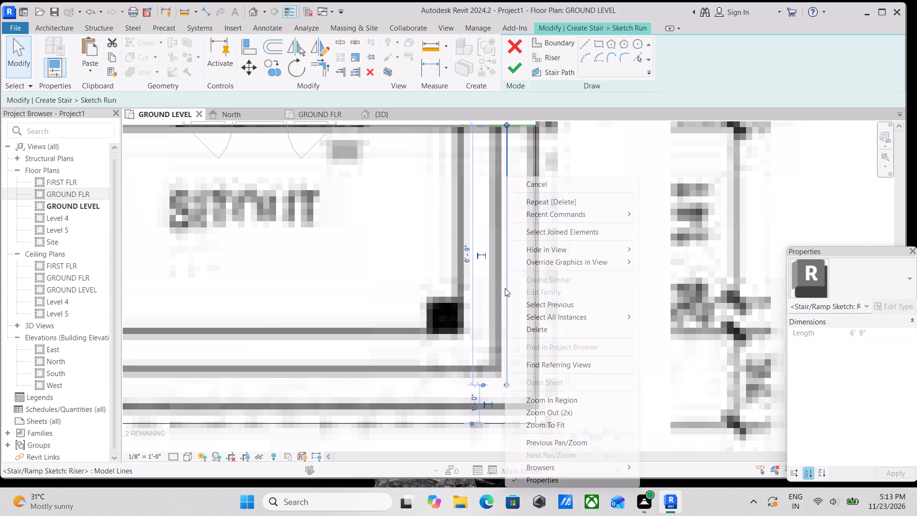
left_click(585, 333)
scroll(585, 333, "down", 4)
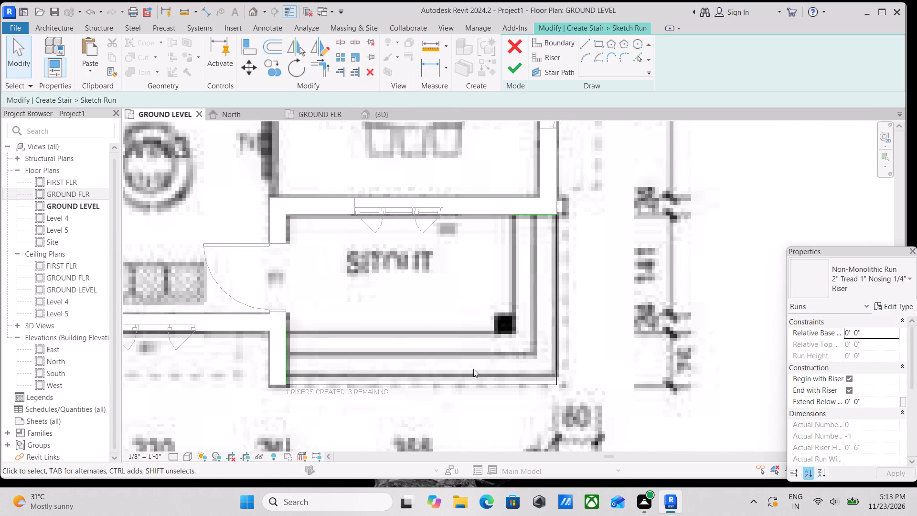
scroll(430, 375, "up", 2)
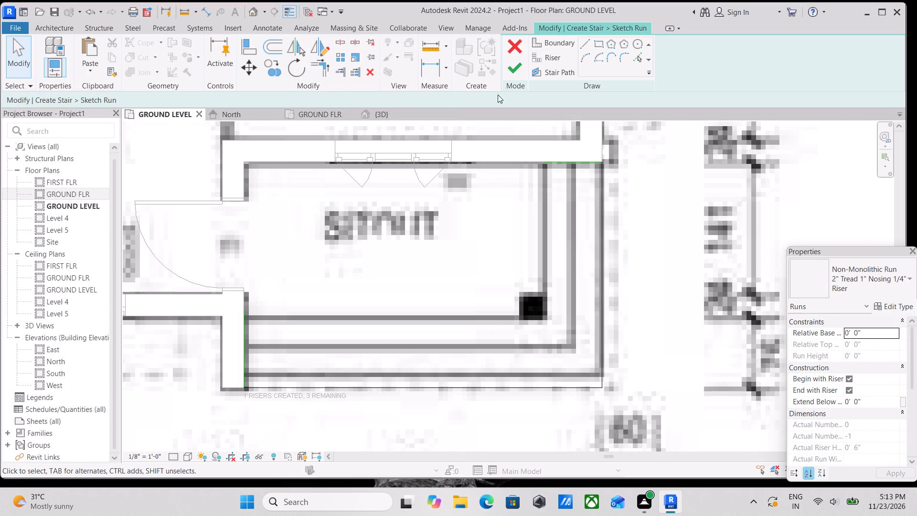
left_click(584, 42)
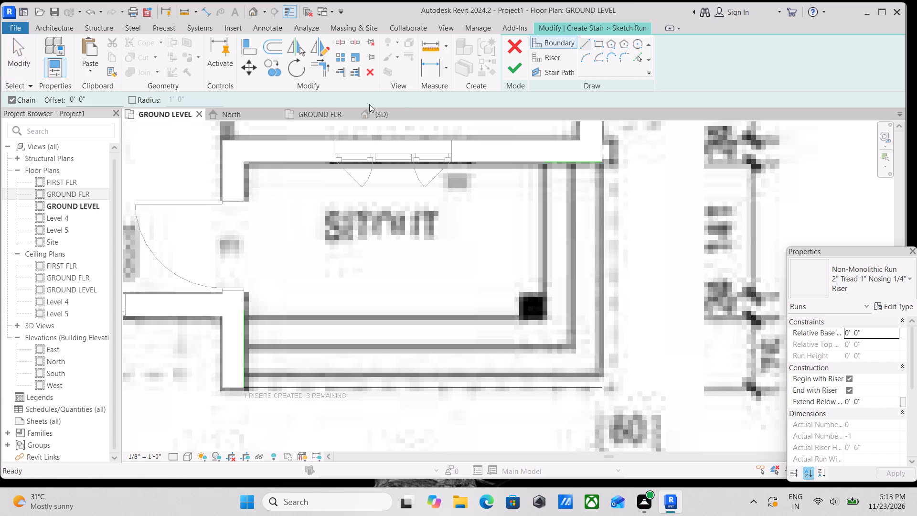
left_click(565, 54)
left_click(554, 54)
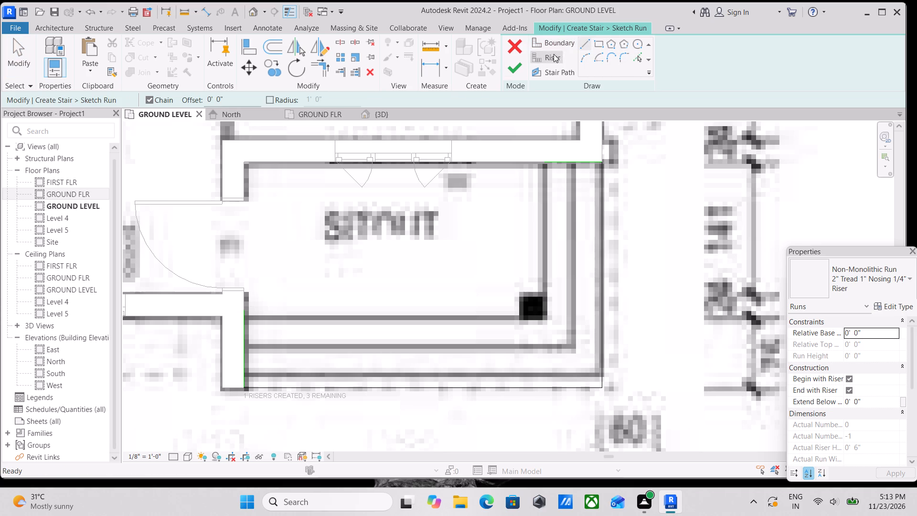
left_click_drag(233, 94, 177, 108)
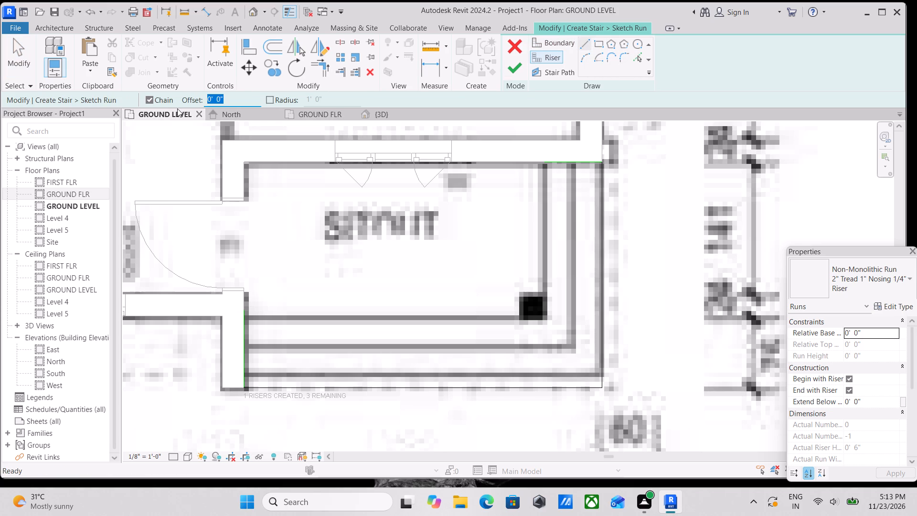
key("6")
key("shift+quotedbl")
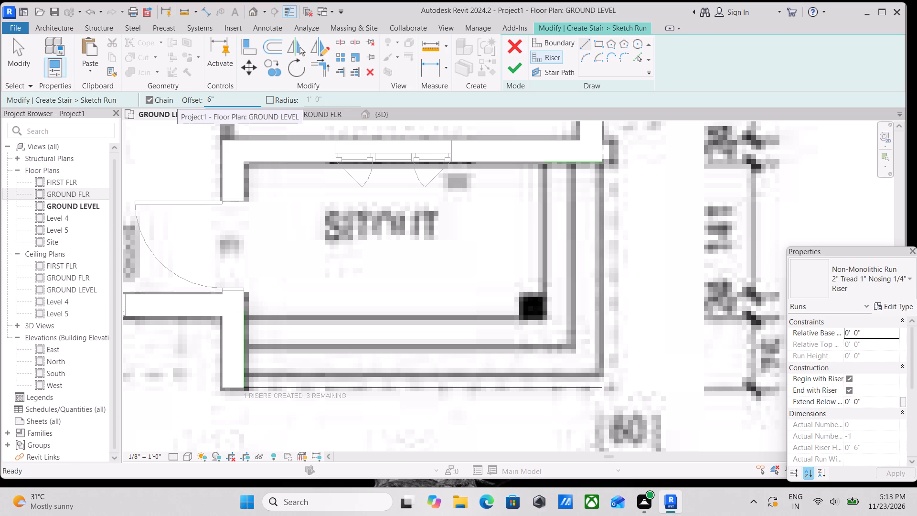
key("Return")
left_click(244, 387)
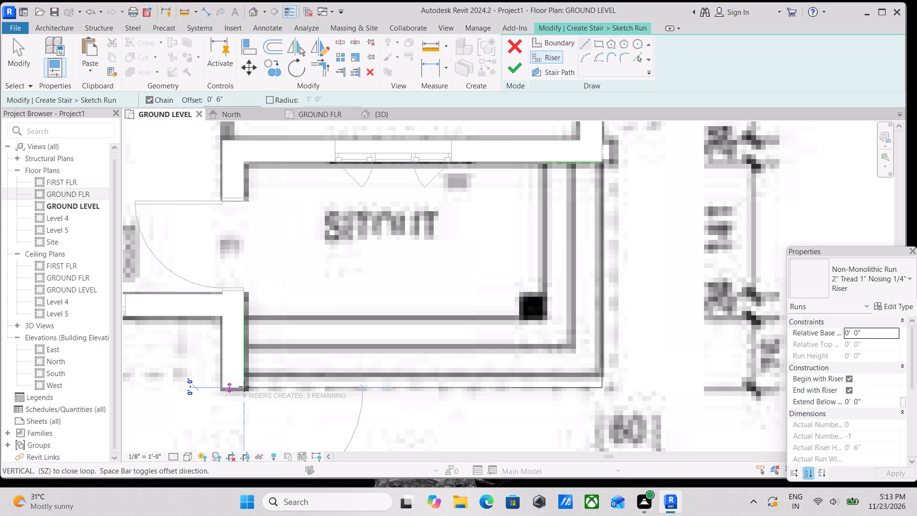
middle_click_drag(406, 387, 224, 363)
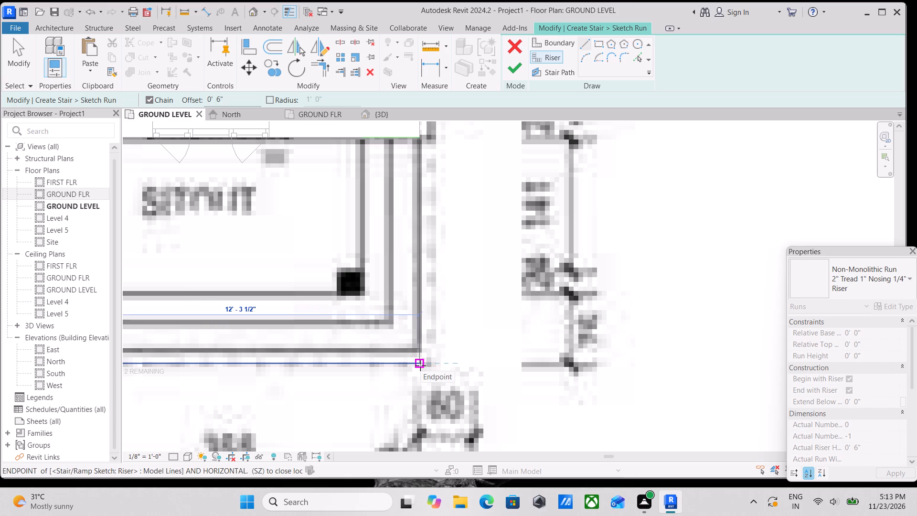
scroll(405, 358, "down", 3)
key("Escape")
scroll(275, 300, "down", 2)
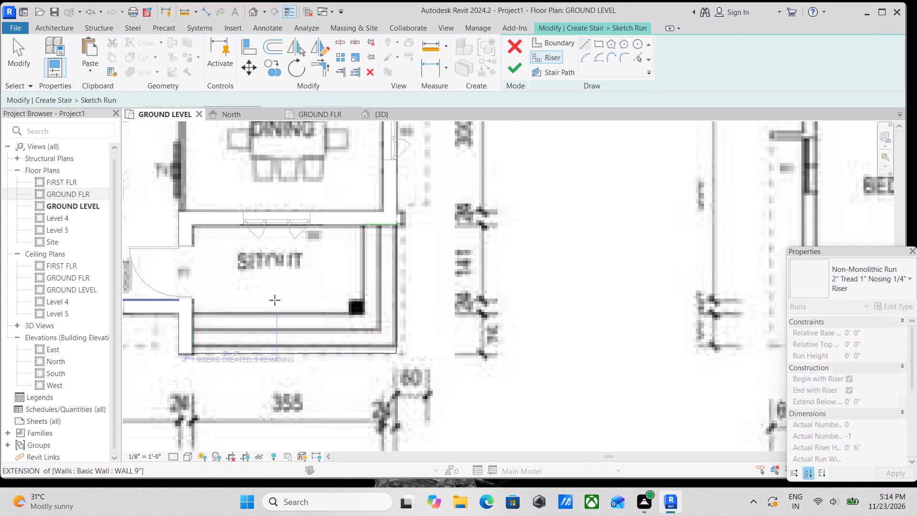
Draw a horizontal riser line about 11' 6 1/2" long, offset 1' inward from the sitout's outermost horizontal riser.
middle_click_drag(275, 300, 345, 270)
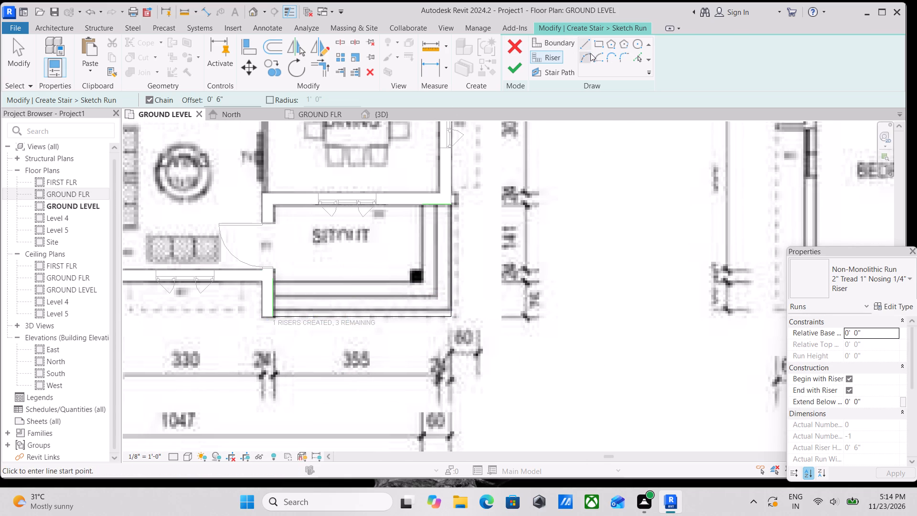
left_click_drag(238, 101, 125, 121)
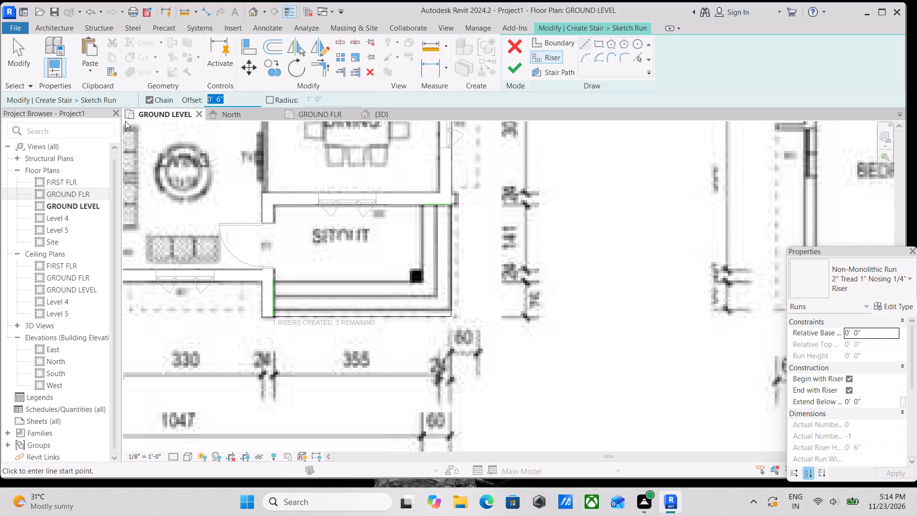
type("1'")
key("Return")
scroll(279, 306, "up", 3)
left_click(273, 322)
middle_click_drag(357, 324, 192, 323)
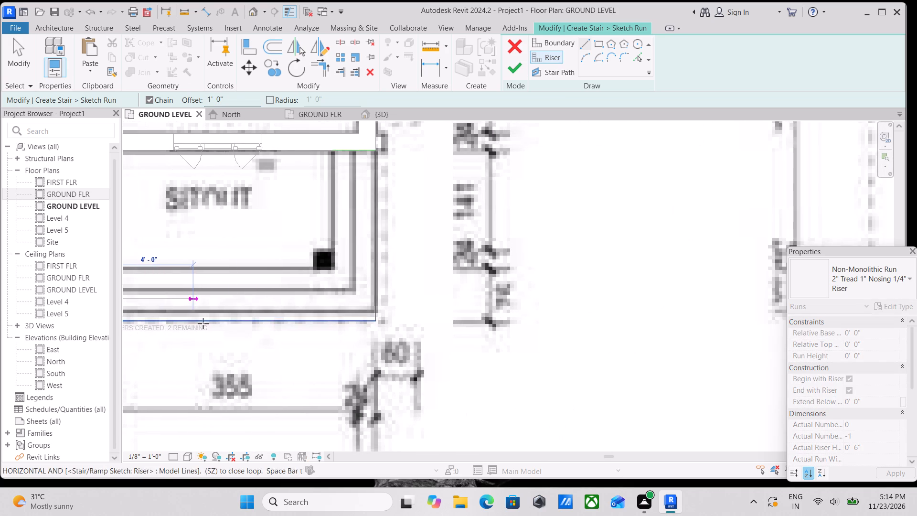
left_click(358, 322)
key("Escape")
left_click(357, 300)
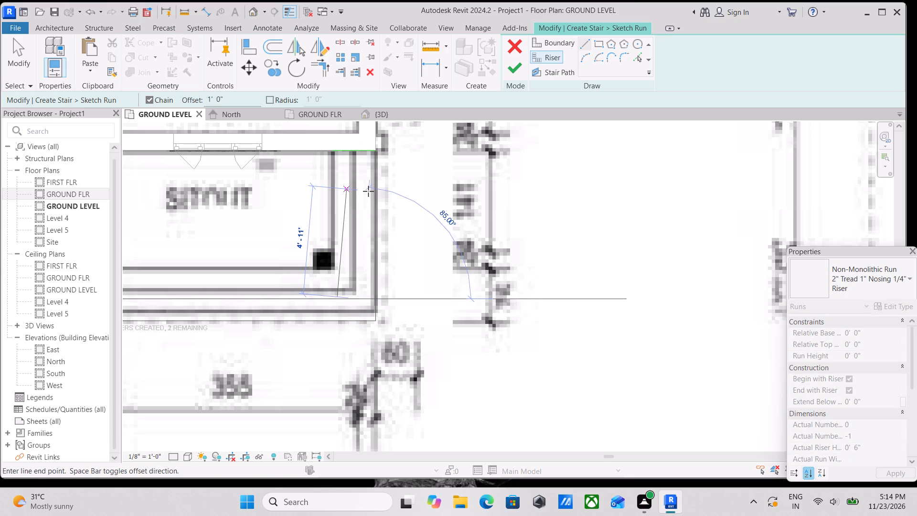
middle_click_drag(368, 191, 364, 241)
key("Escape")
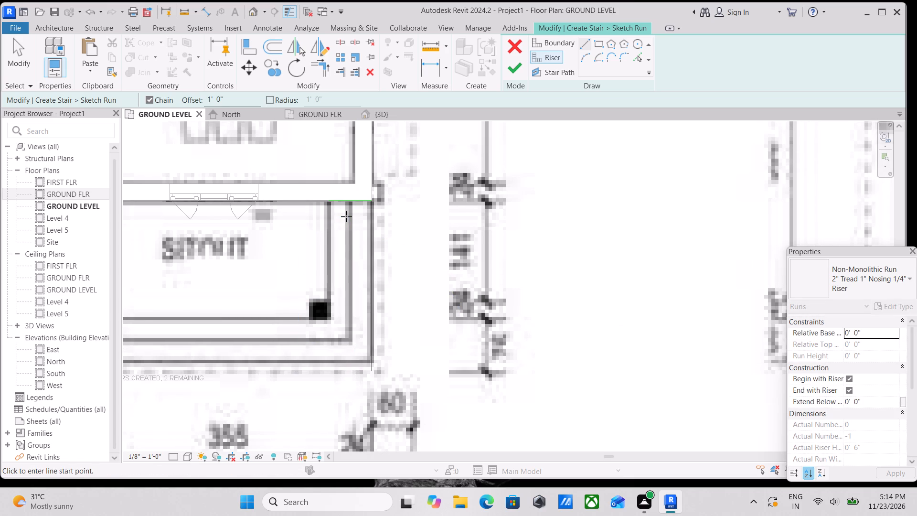
With zero offset, draw a vertical riser line from the inner horizontal riser's end to the boundary line at the house wall.
left_click_drag(238, 97, 129, 111)
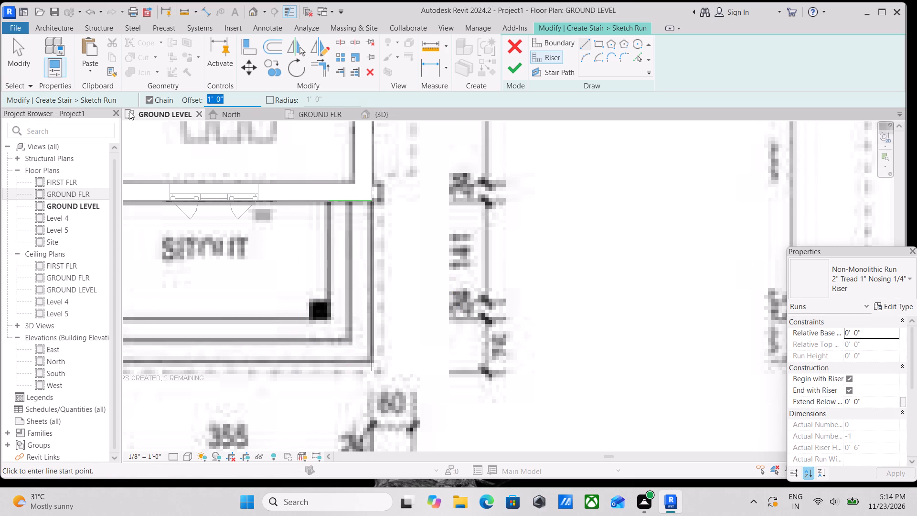
key("0")
key("Return")
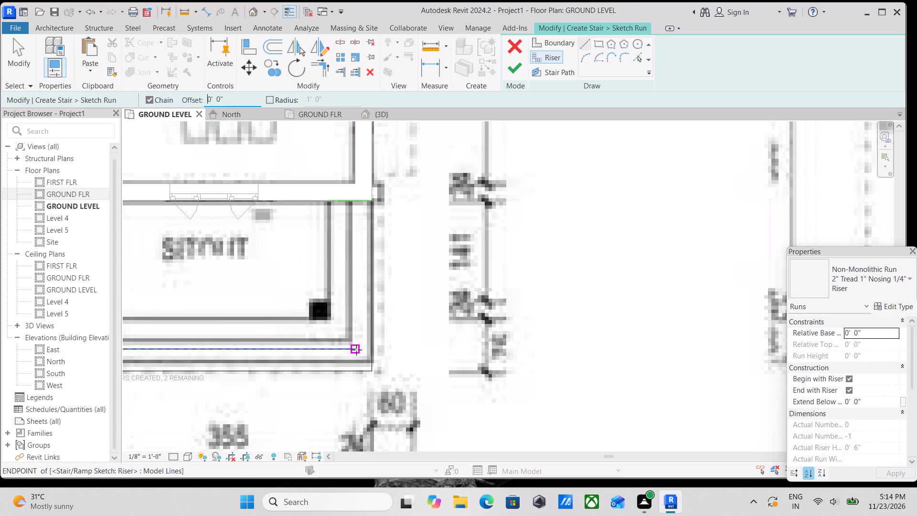
left_click(356, 350)
left_click(357, 197)
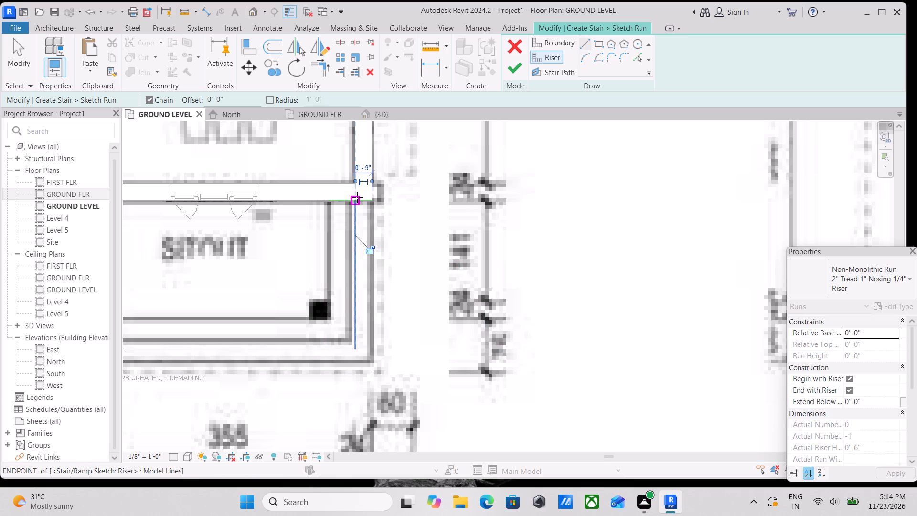
key("Escape")
key("Escape")
scroll(368, 306, "down", 2)
key("Escape")
key("Escape")
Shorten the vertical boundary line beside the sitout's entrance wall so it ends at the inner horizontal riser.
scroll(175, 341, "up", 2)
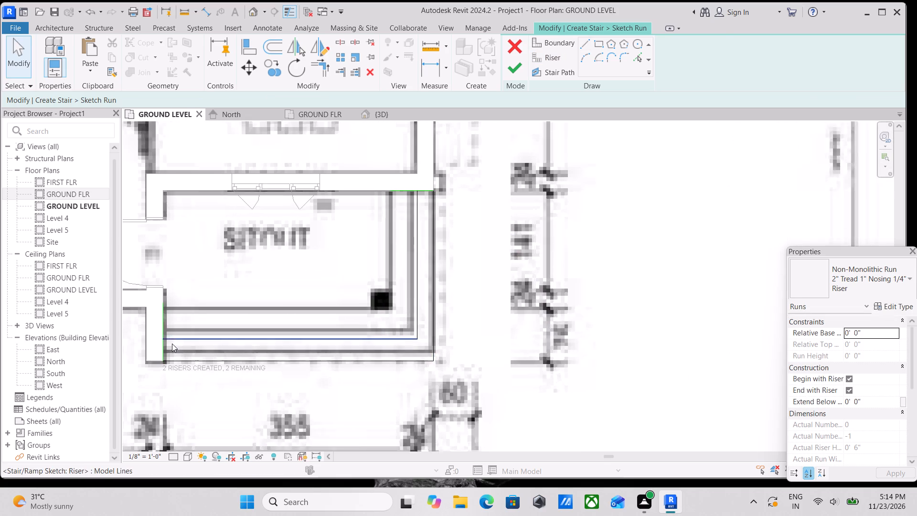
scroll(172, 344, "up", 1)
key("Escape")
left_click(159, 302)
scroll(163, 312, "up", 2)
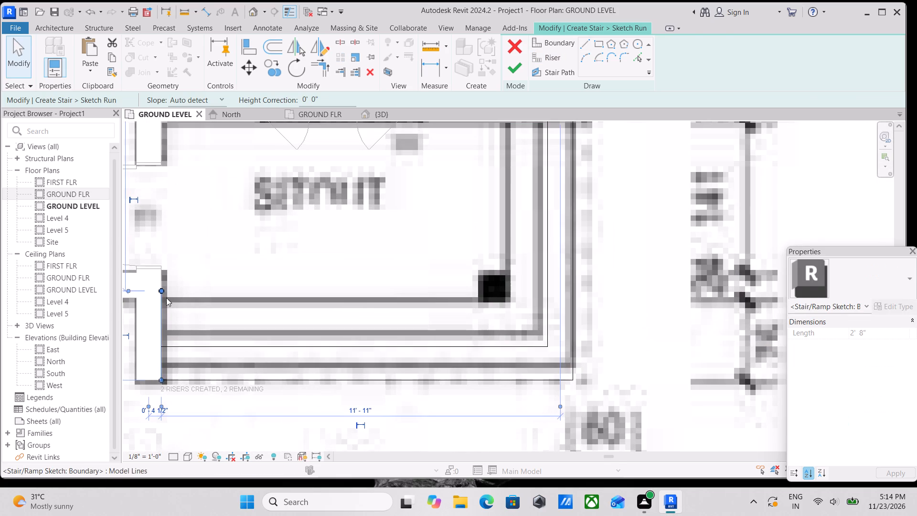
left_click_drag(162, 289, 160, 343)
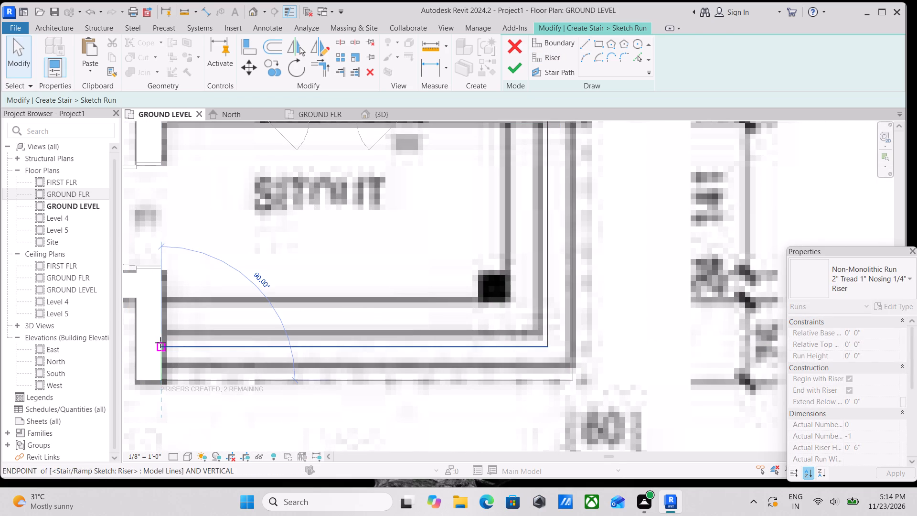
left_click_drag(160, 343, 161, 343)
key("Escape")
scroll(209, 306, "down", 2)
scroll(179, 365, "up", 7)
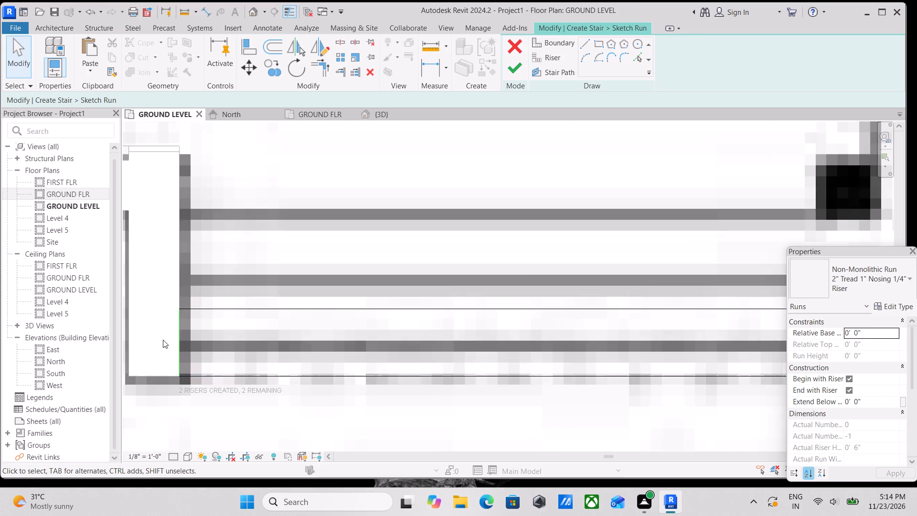
Extend the vertical boundary line along the entrance wall up to the wall's corner at the door opening.
scroll(192, 316, "up", 3)
scroll(192, 316, "down", 4)
scroll(272, 308, "down", 3)
middle_click_drag(272, 308, 129, 334)
scroll(238, 302, "down", 4)
middle_click_drag(243, 302, 250, 398)
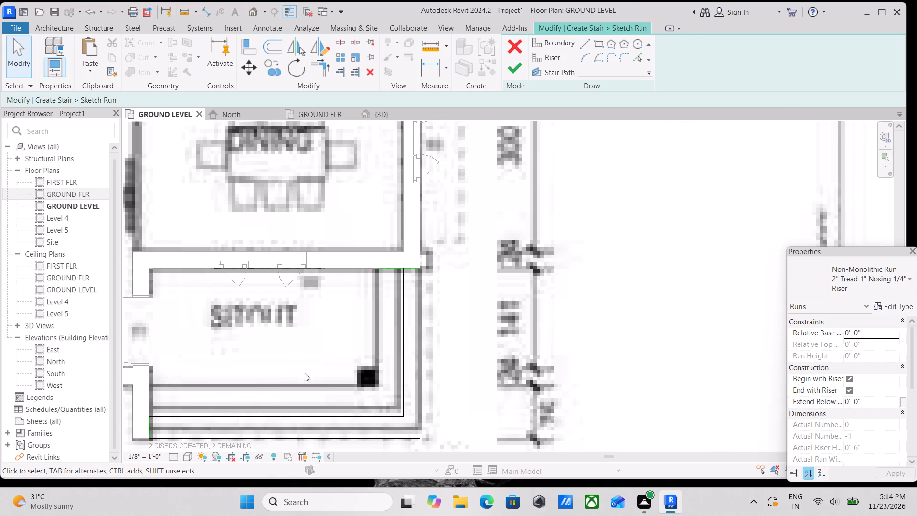
middle_click_drag(234, 410, 309, 329)
scroll(311, 327, "down", 1)
scroll(251, 343, "up", 2)
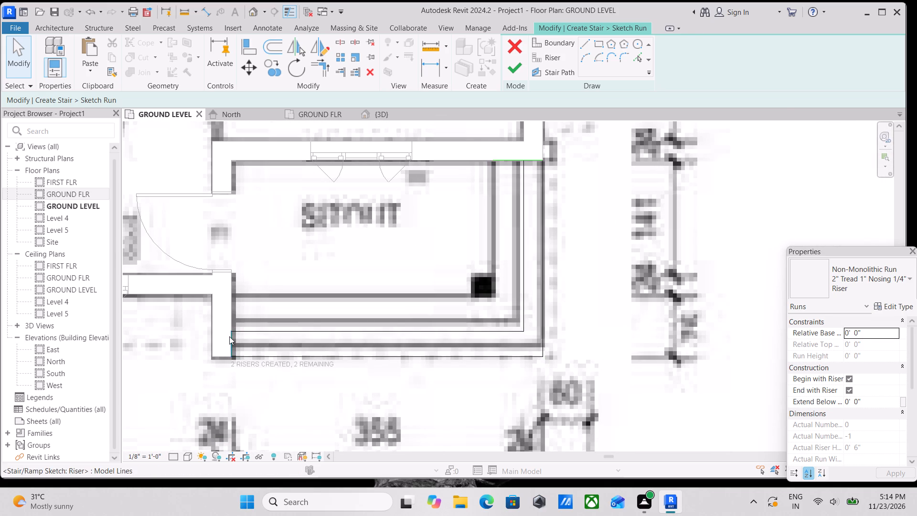
left_click(229, 336)
left_click_drag(229, 330, 233, 272)
key("Escape")
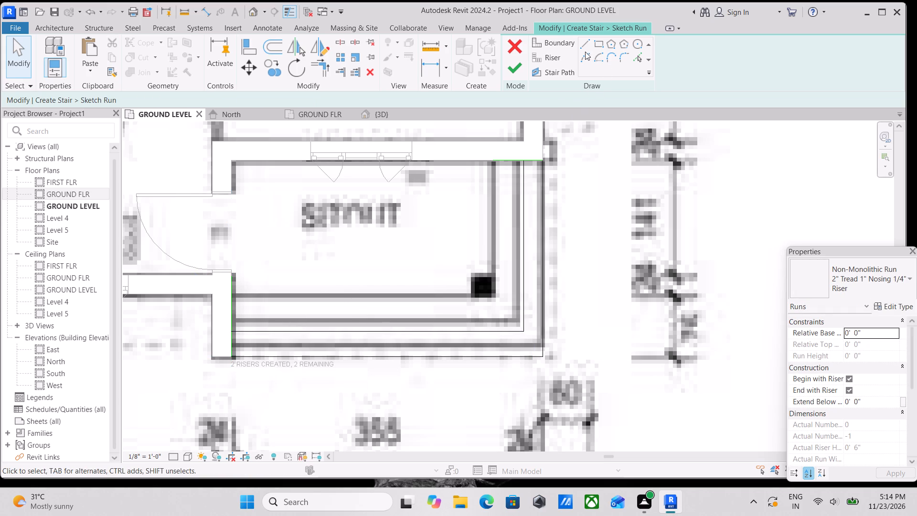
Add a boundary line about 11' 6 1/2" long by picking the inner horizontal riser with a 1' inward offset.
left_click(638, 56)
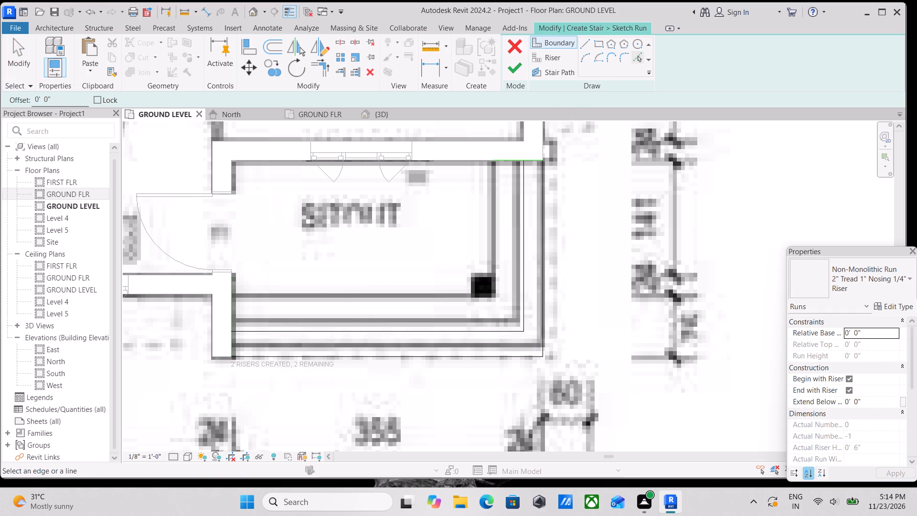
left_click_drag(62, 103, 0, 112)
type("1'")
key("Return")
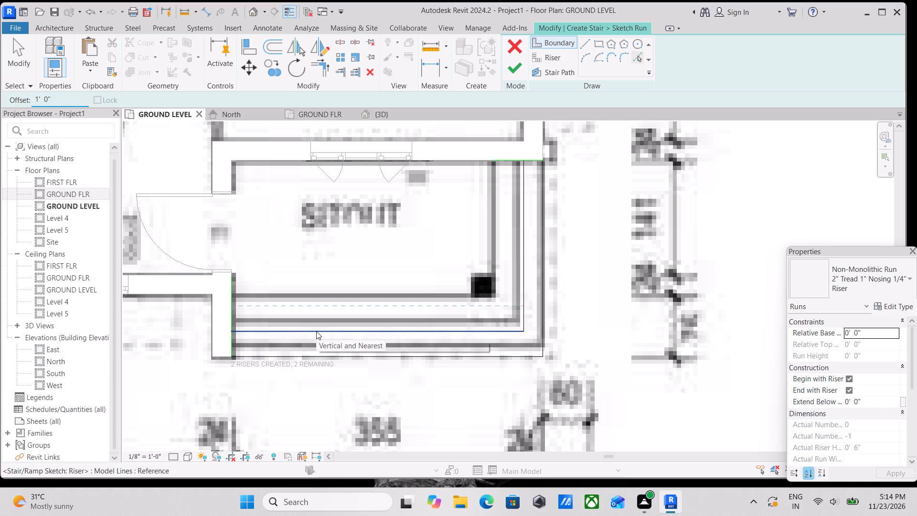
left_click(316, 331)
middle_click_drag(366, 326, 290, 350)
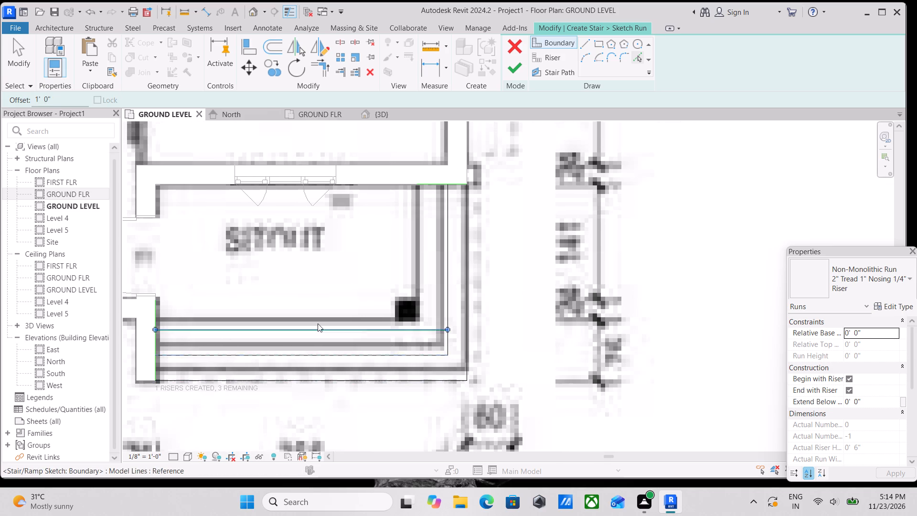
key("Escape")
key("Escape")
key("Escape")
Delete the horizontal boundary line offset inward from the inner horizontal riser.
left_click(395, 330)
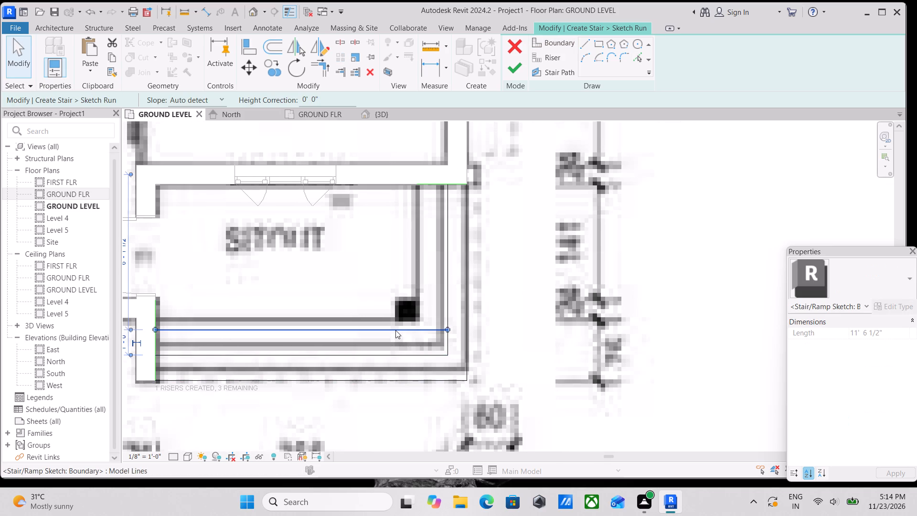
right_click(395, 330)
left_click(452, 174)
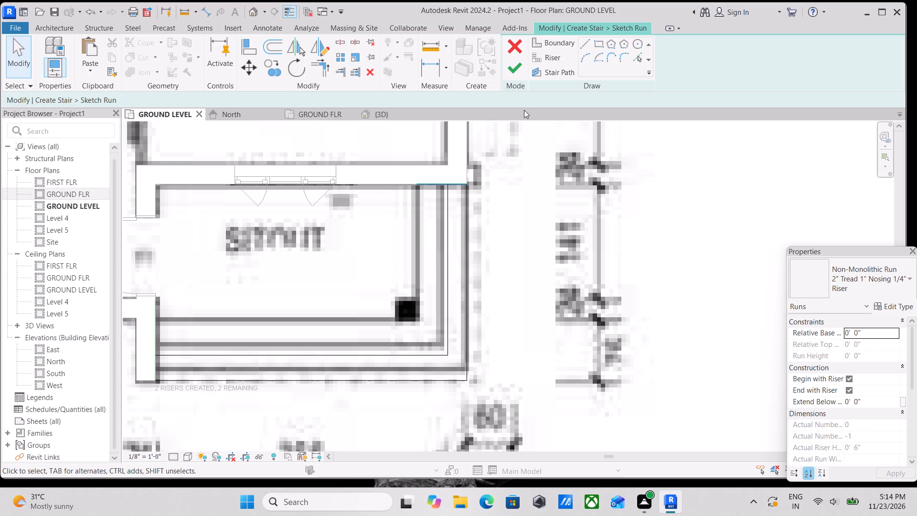
Add a third pair of riser lines, offset 1' inward from the inner horizontal and vertical risers.
left_click(545, 57)
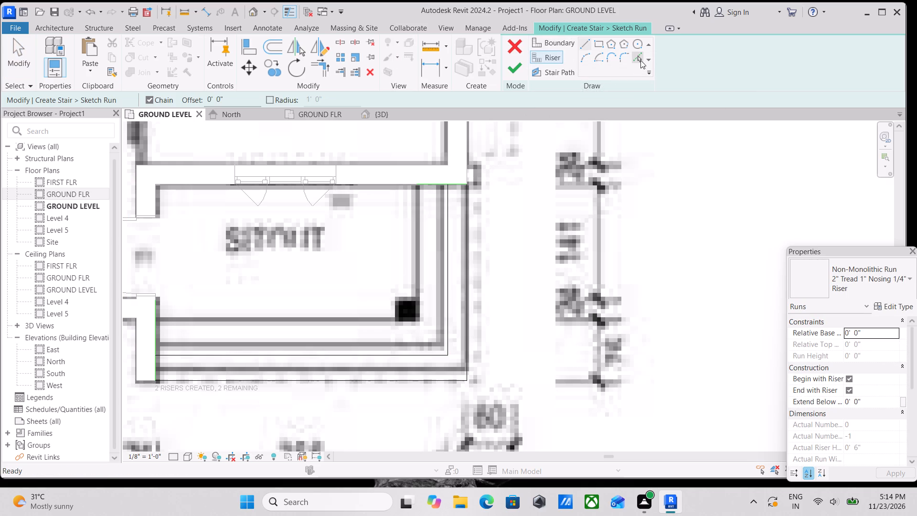
left_click(640, 60)
left_click_drag(209, 101, 138, 114)
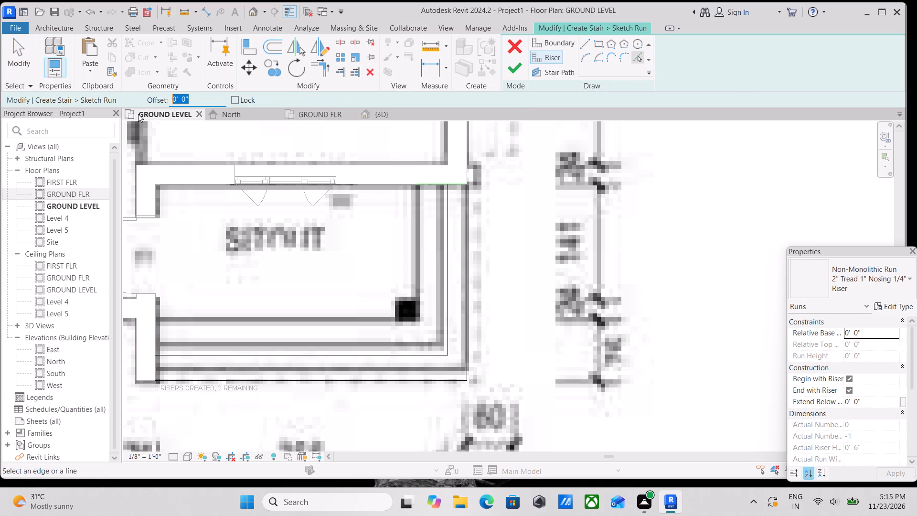
type("1'")
key("Return")
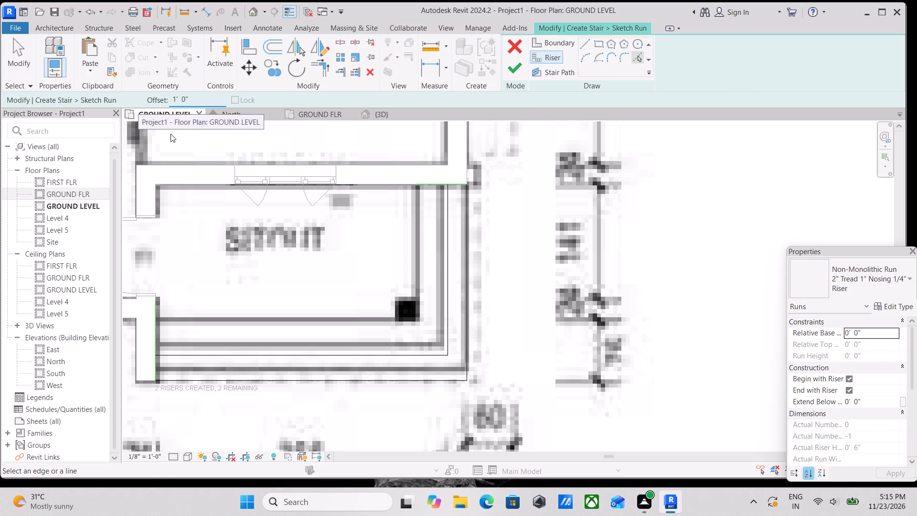
left_click(284, 353)
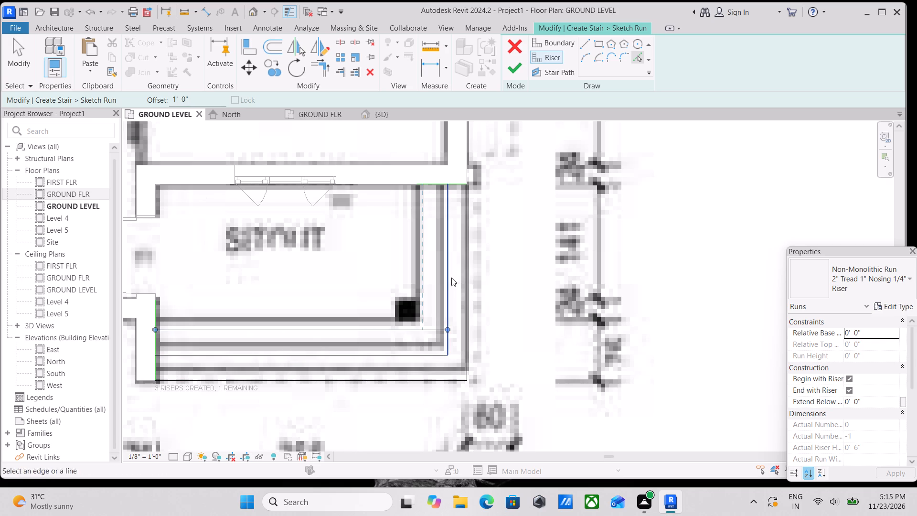
left_click(444, 286)
key("Escape")
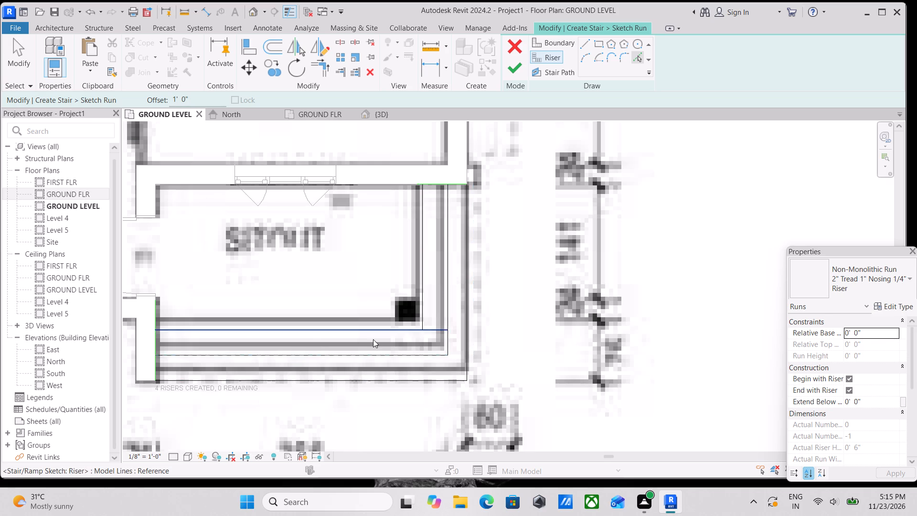
key("Escape")
scroll(372, 339, "up", 2)
scroll(337, 288, "down", 2)
middle_click_drag(337, 288, 383, 283)
key("Escape")
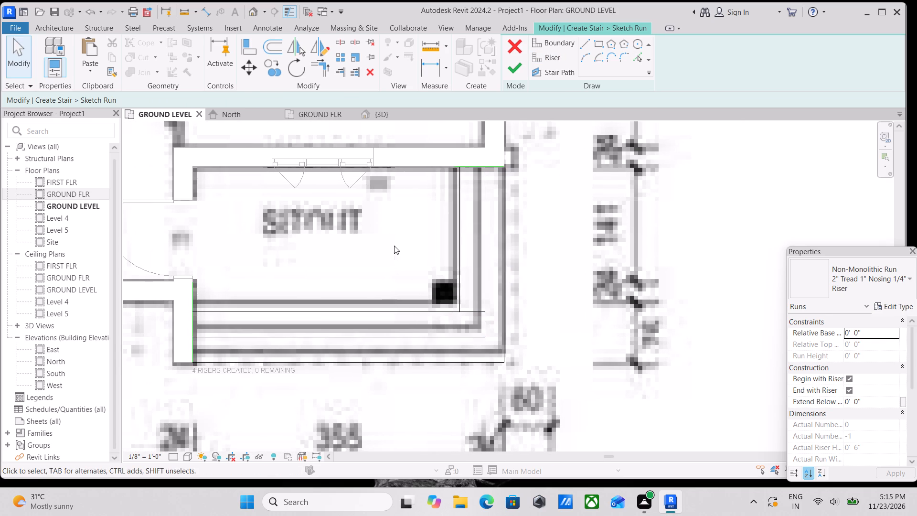
Trim the two innermost riser lines to meet at a corner beside the sitout's column.
type("TR")
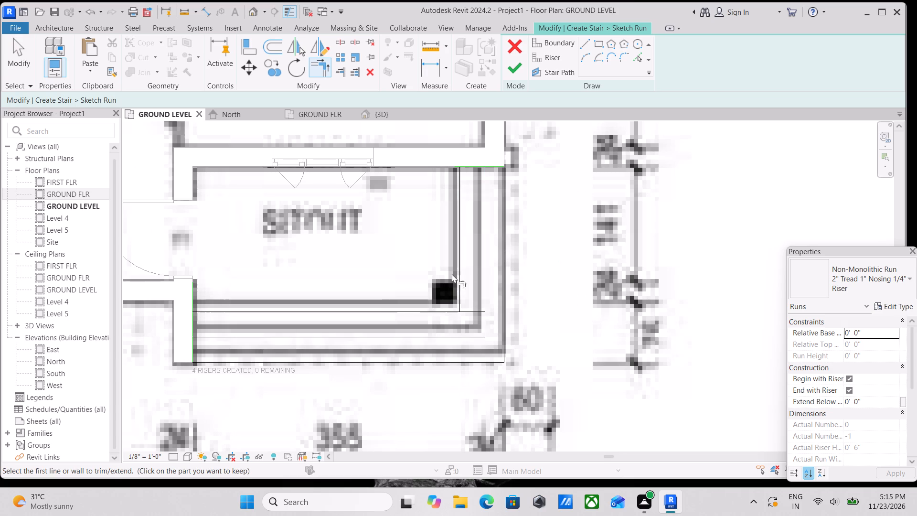
left_click(457, 275)
left_click(443, 311)
scroll(443, 311, "down", 3)
key("Escape")
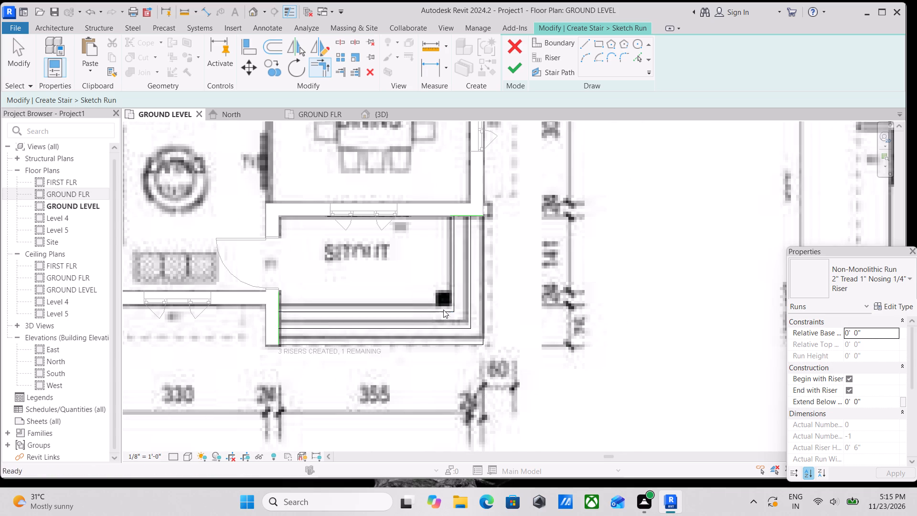
key("Escape")
key("Escape")
Shorten the horizontal boundary line along the sitout's upper wall so it ends at the innermost vertical riser.
scroll(527, 193, "up", 4)
key("Escape")
key("Escape")
scroll(451, 252, "up", 3)
key("Escape")
scroll(411, 230, "up", 1)
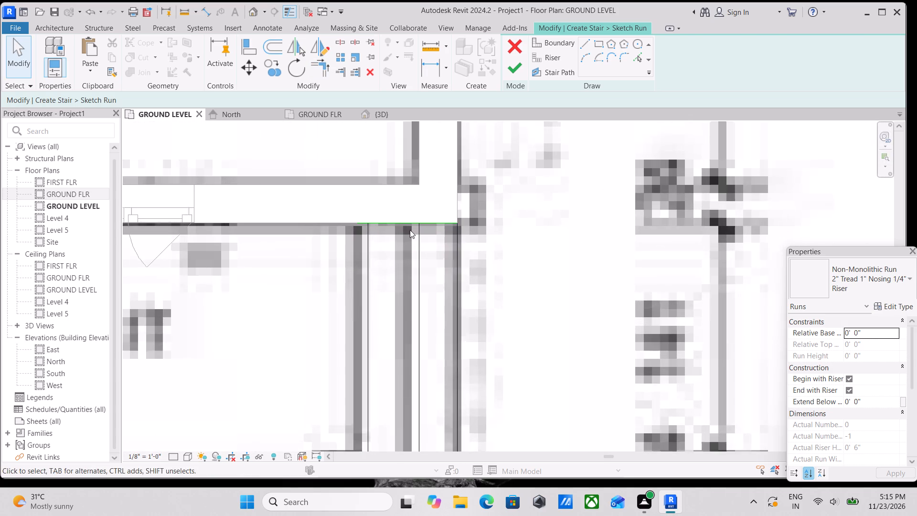
scroll(410, 230, "up", 2)
key("Escape")
left_click(379, 225)
scroll(487, 216, "up", 2)
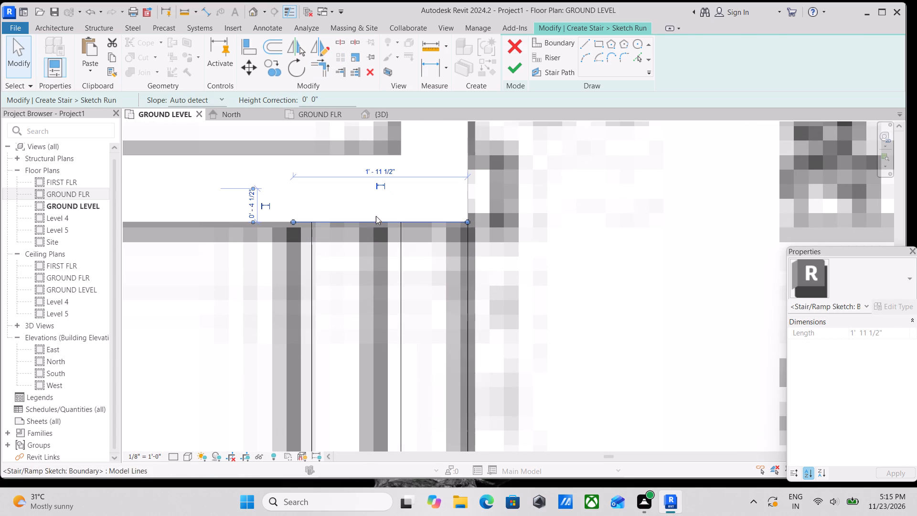
scroll(306, 221, "up", 2)
left_click_drag(289, 222, 310, 221)
key("Escape")
Shorten the vertical boundary line along the entrance wall so it ends at the innermost horizontal riser.
scroll(391, 223, "down", 10)
middle_click_drag(308, 284, 519, 168)
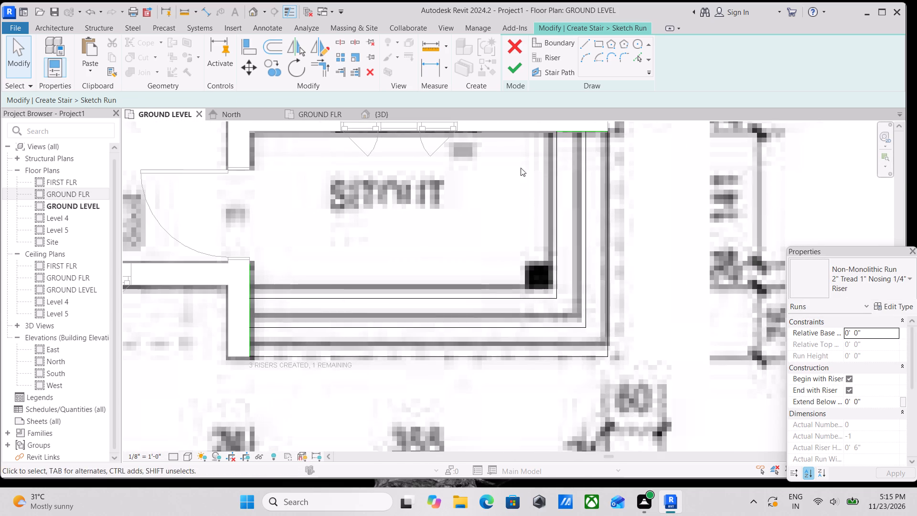
middle_click_drag(264, 238, 388, 227)
scroll(354, 294, "up", 3)
left_click(384, 265)
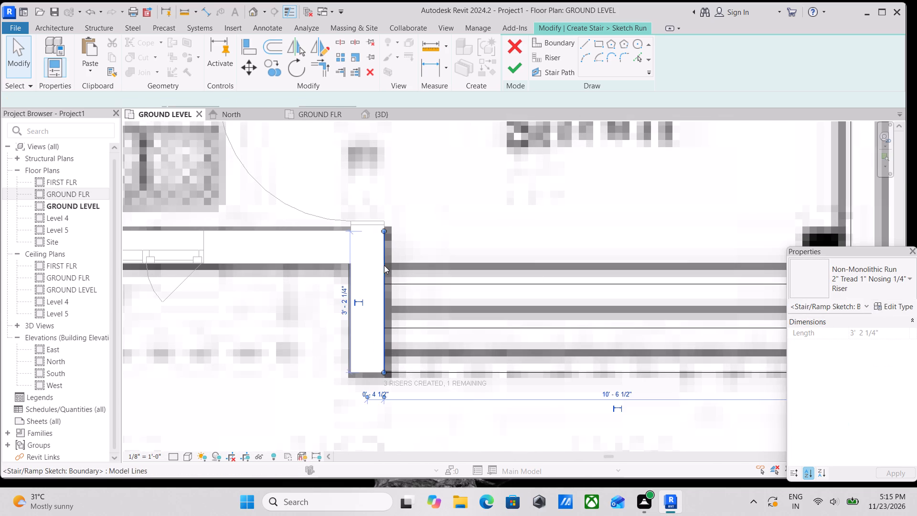
scroll(395, 256, "up", 3)
middle_click_drag(396, 312, 341, 297)
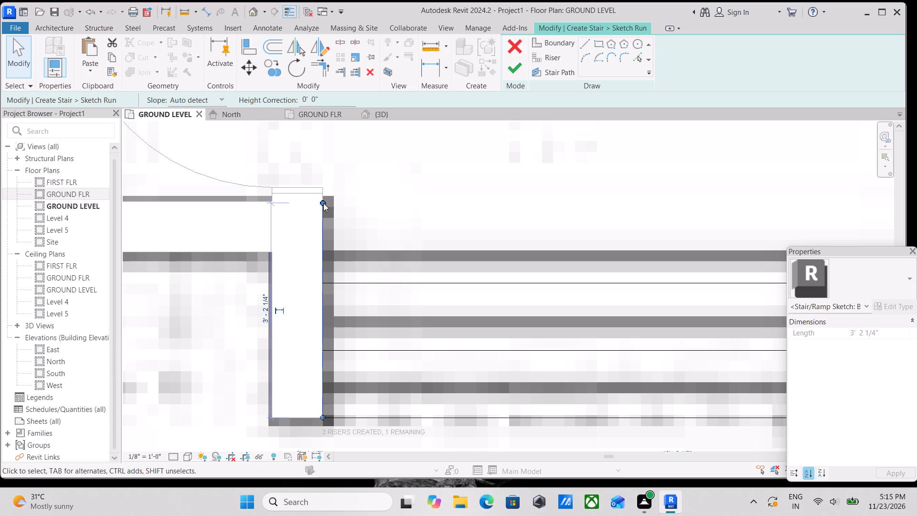
left_click_drag(323, 203, 323, 282)
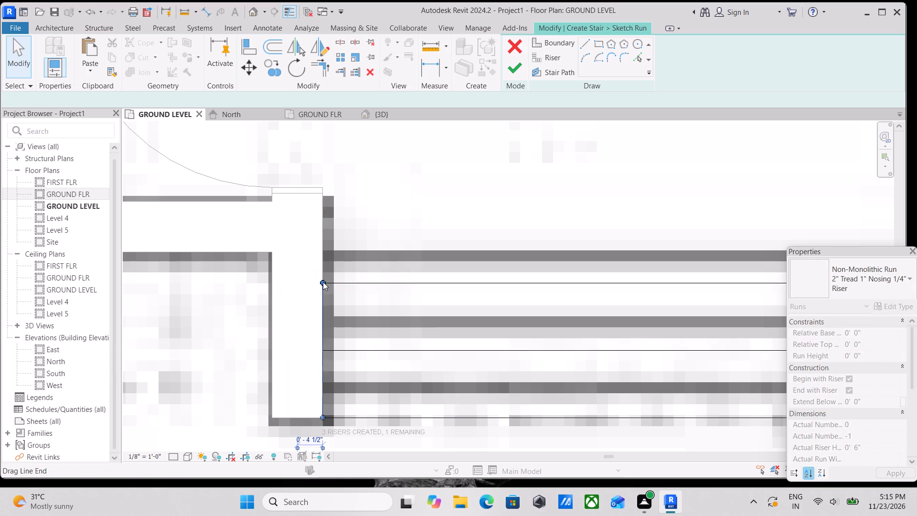
scroll(323, 282, "down", 4)
key("Escape")
Examine where the risers and boundary lines meet at both wall ends of the L-shaped run sketch.
scroll(332, 373, "up", 2)
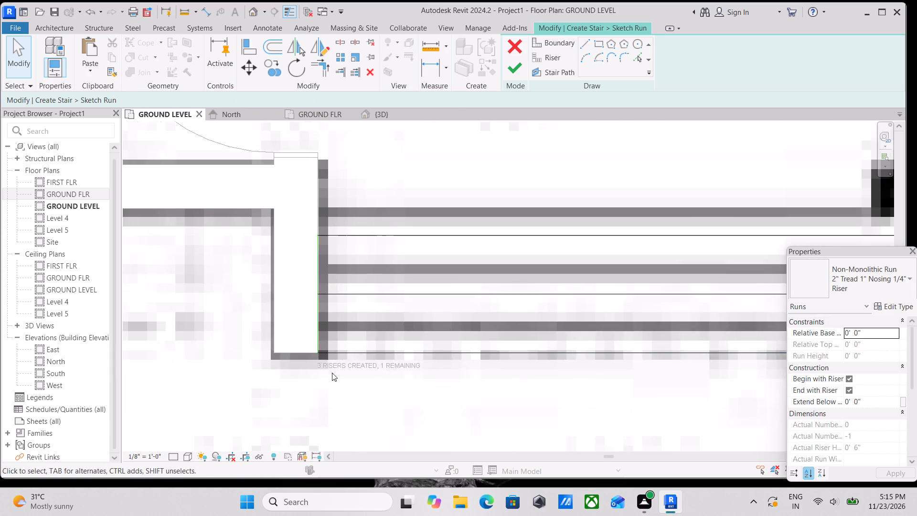
scroll(332, 373, "up", 17)
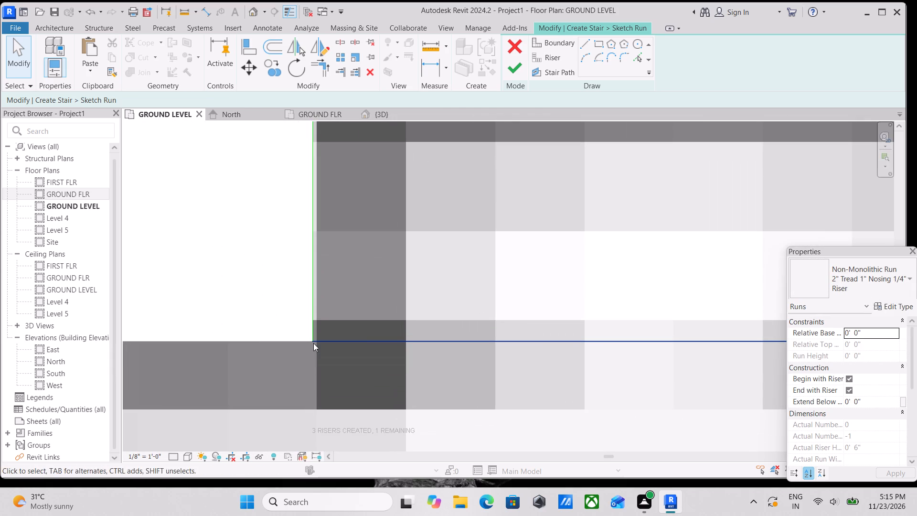
scroll(313, 340, "down", 14)
scroll(407, 338, "down", 1)
middle_click_drag(407, 338, 124, 358)
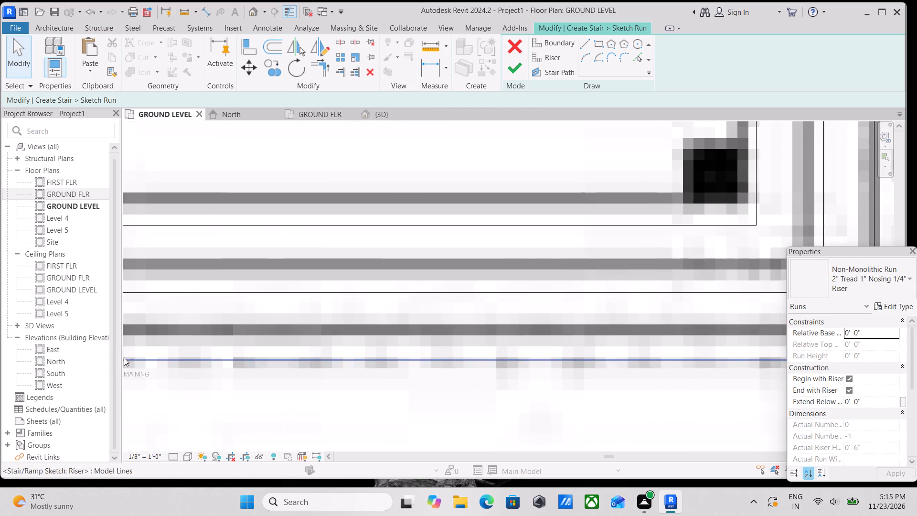
scroll(324, 344, "down", 3)
middle_click_drag(324, 344, 86, 361)
scroll(220, 329, "down", 2)
middle_click_drag(220, 329, 208, 387)
middle_click_drag(246, 264, 256, 321)
scroll(355, 226, "up", 1)
scroll(307, 227, "up", 11)
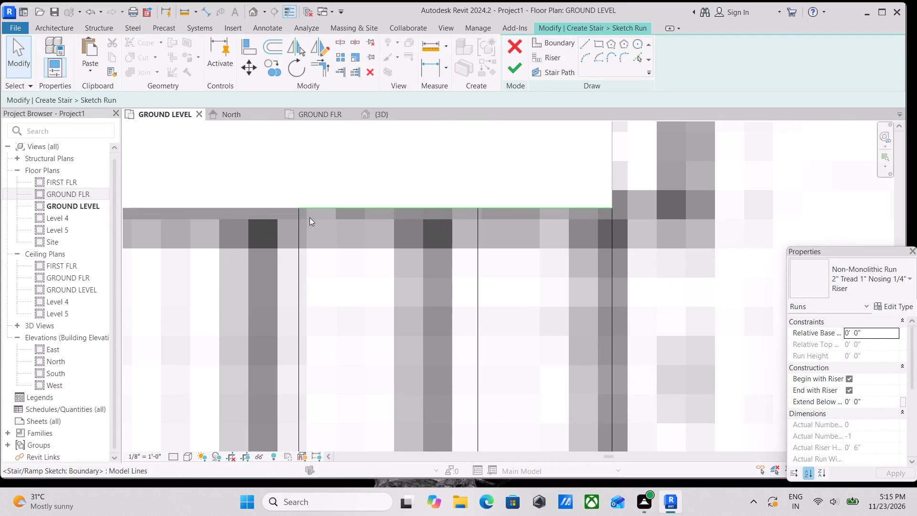
Draw a diagonal stair path from the outermost risers' corner to the innermost risers' corner.
left_click(543, 71)
scroll(426, 293, "down", 9)
middle_click_drag(380, 347, 433, 172)
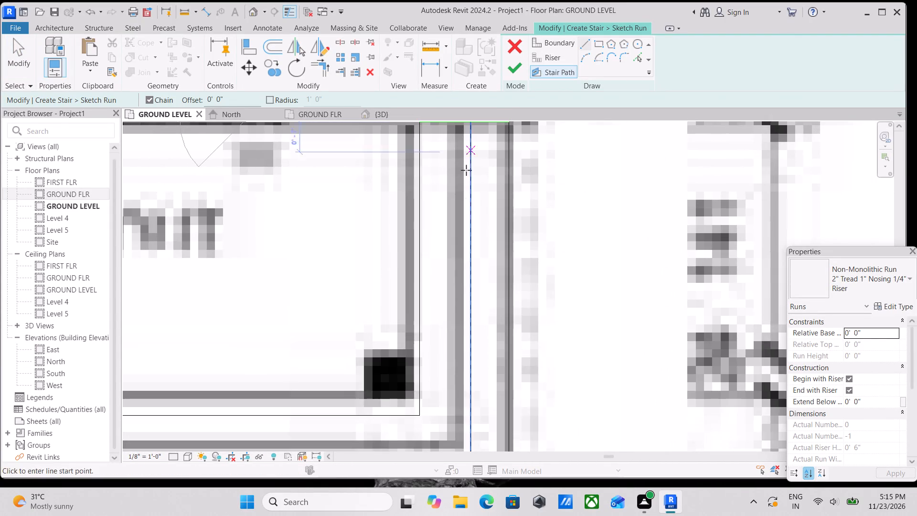
scroll(460, 337, "down", 3)
middle_click_drag(459, 335, 446, 198)
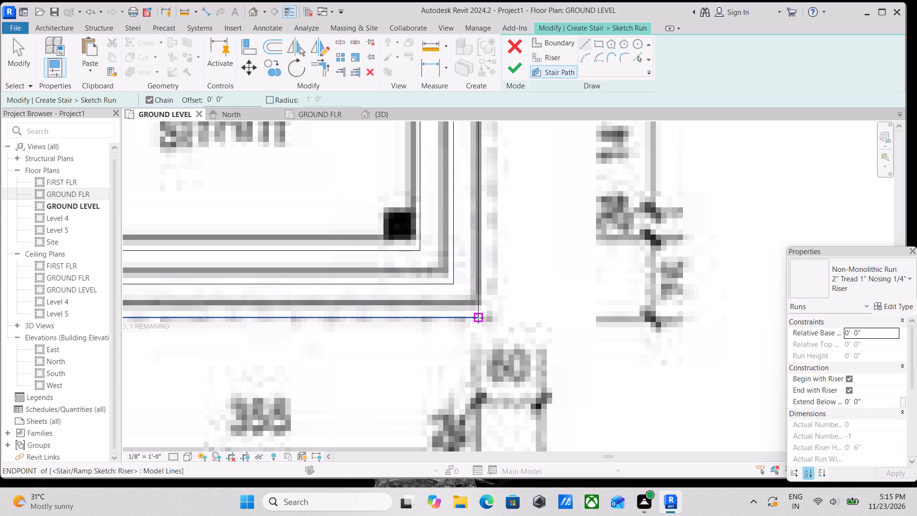
left_click(478, 318)
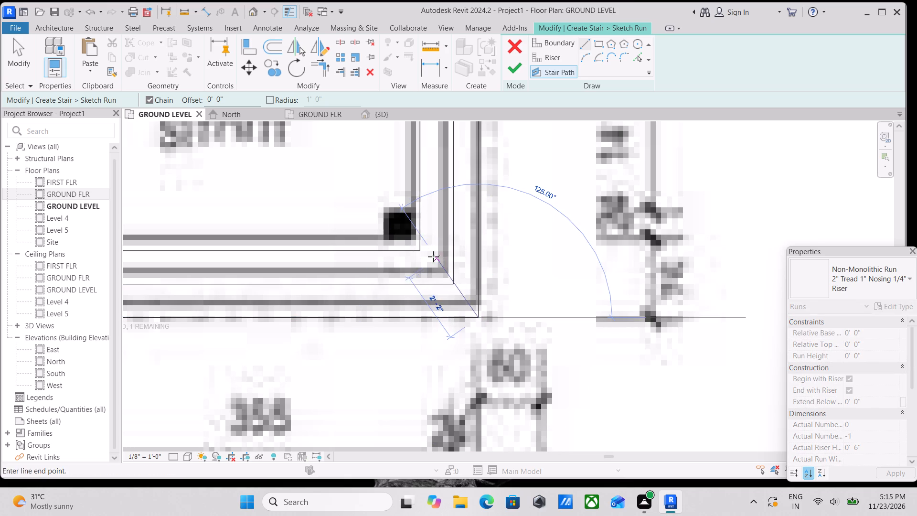
left_click(422, 252)
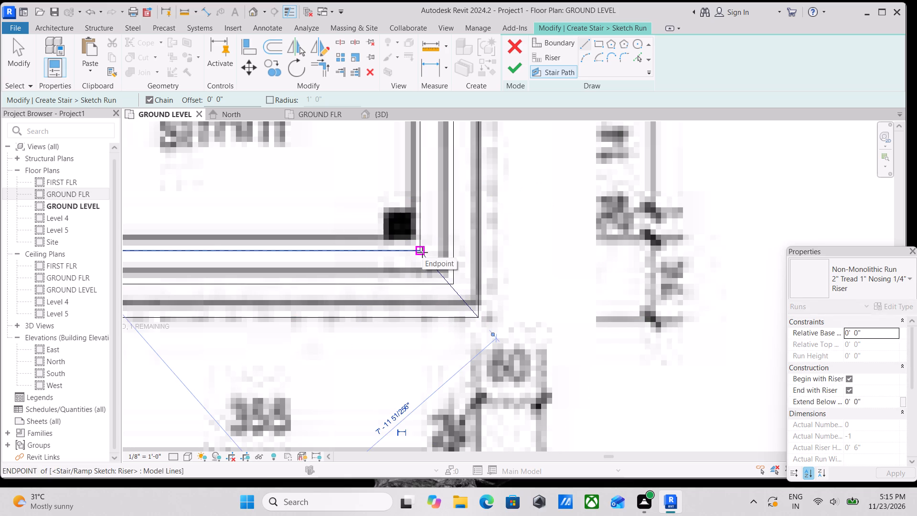
Finish the run sketch and complete the L-shaped entrance stair.
left_click(519, 66)
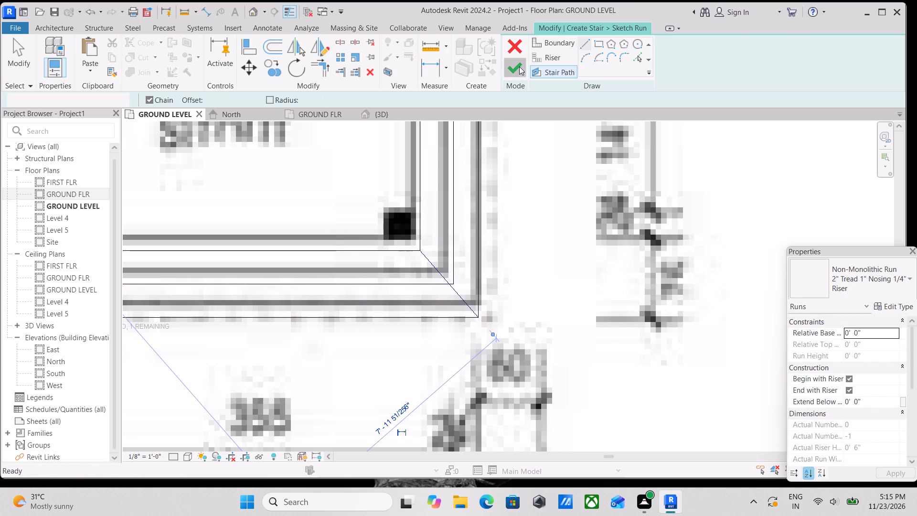
scroll(477, 284, "down", 2)
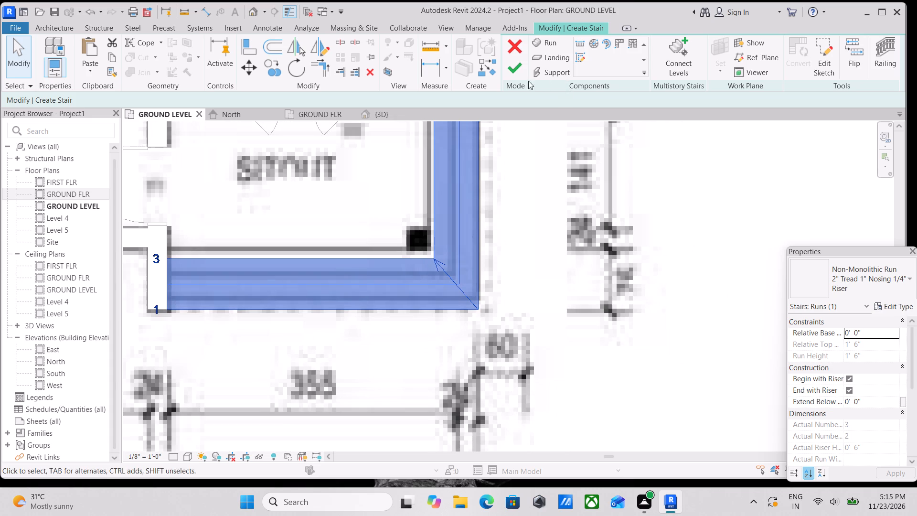
left_click(512, 71)
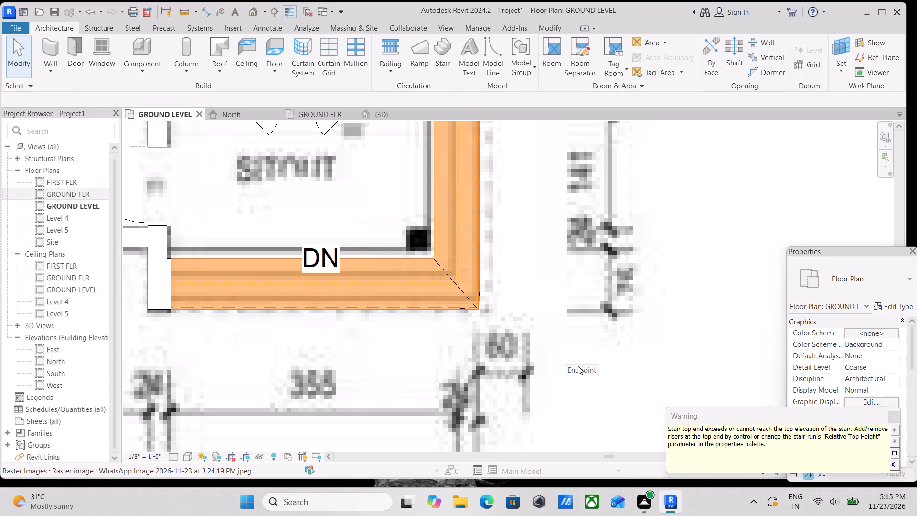
left_click(892, 420)
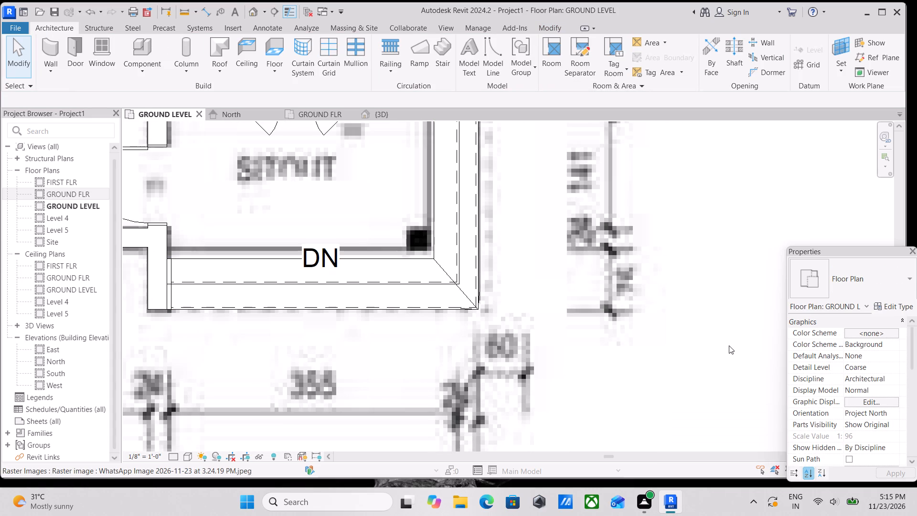
Examine the L-shaped entrance steps, their nosings and end railings in the 3D view.
left_click(378, 112)
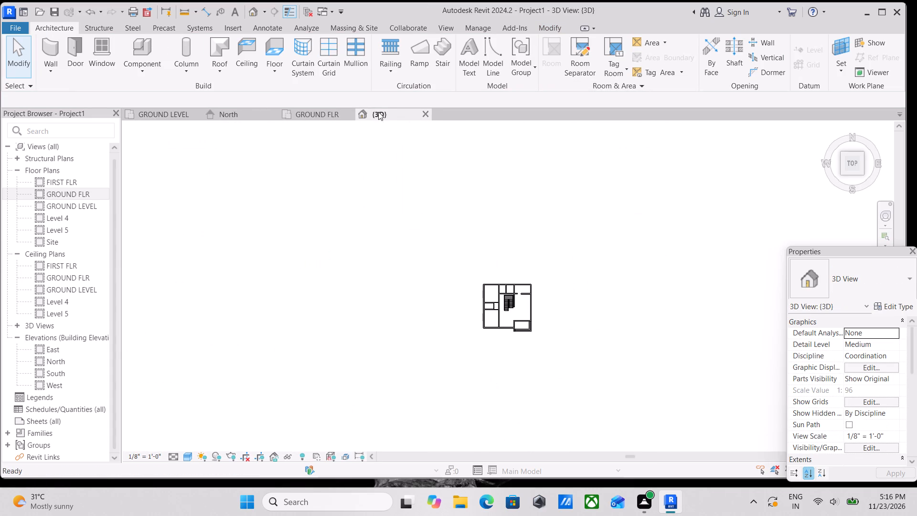
scroll(511, 336, "up", 2)
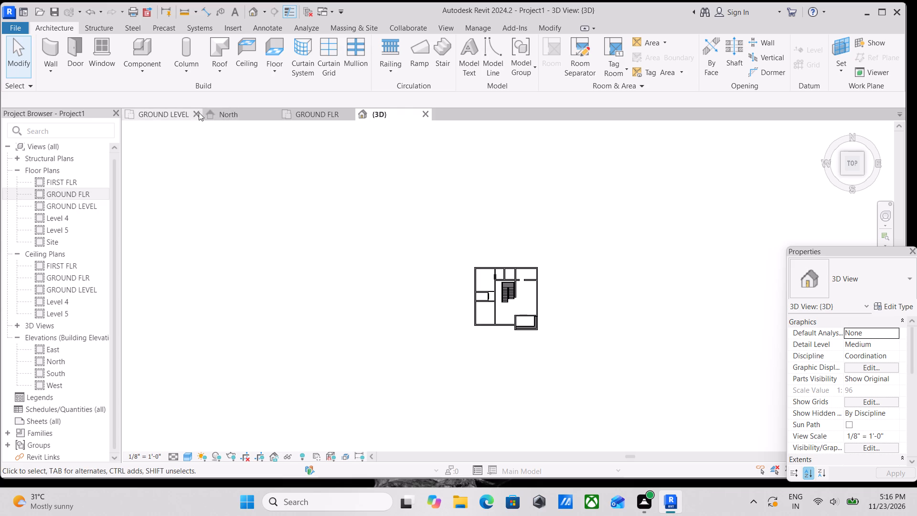
scroll(499, 358, "up", 1)
middle_click_drag(520, 355, 521, 353, "shift")
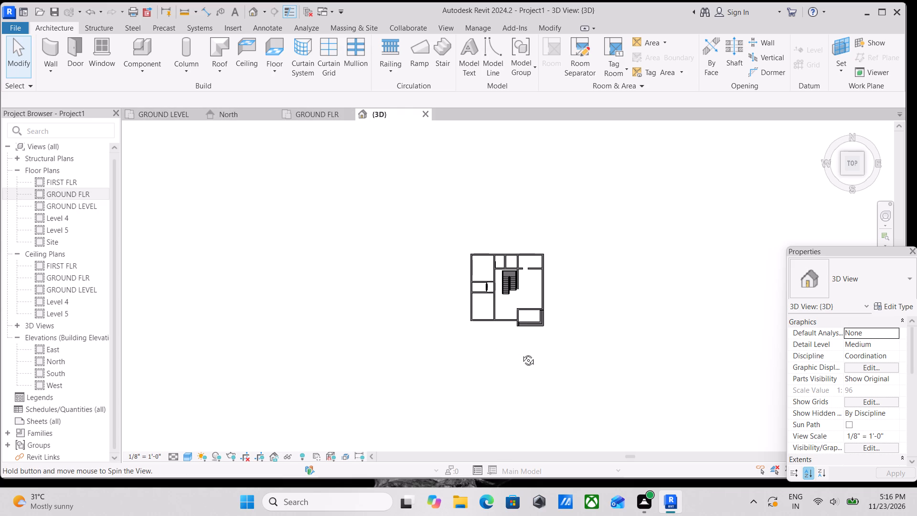
middle_click_drag(521, 353, 614, 187, "shift")
middle_click_drag(618, 312, 468, 237, "shift")
scroll(483, 357, "up", 5)
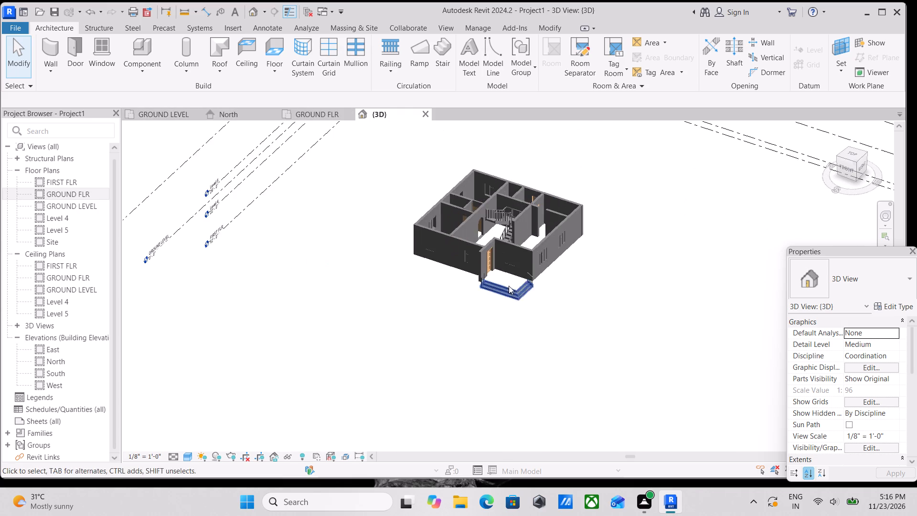
scroll(509, 286, "up", 9)
key("Escape")
scroll(614, 264, "up", 1)
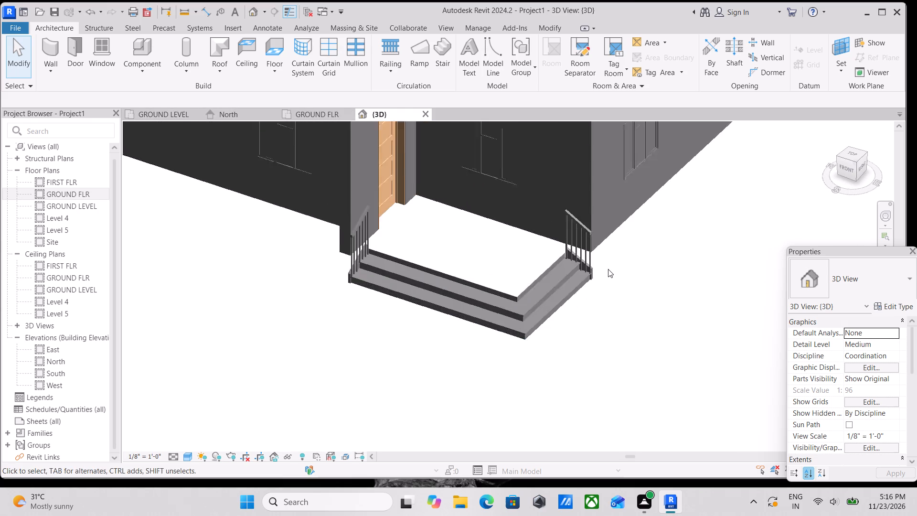
scroll(608, 269, "up", 2)
scroll(533, 347, "up", 3)
scroll(468, 378, "up", 5)
scroll(494, 345, "up", 4)
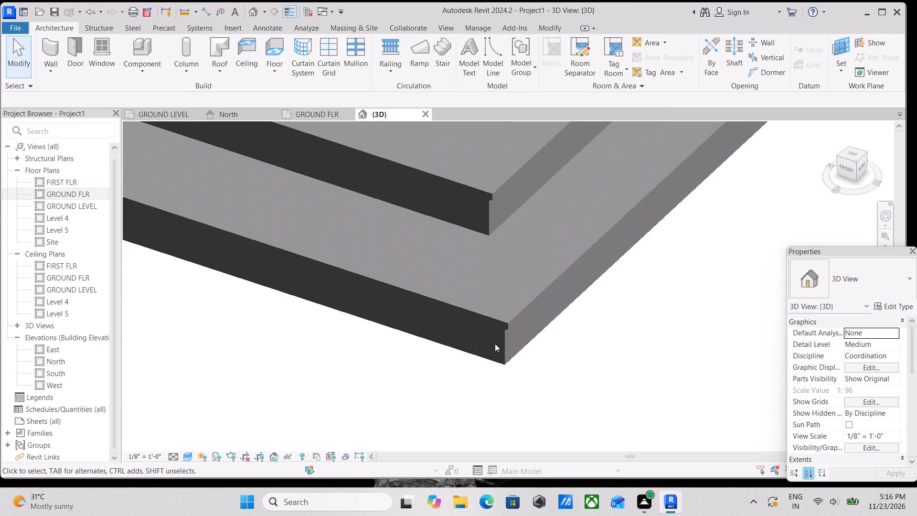
scroll(495, 344, "up", 5)
scroll(531, 290, "up", 4)
scroll(531, 290, "down", 4)
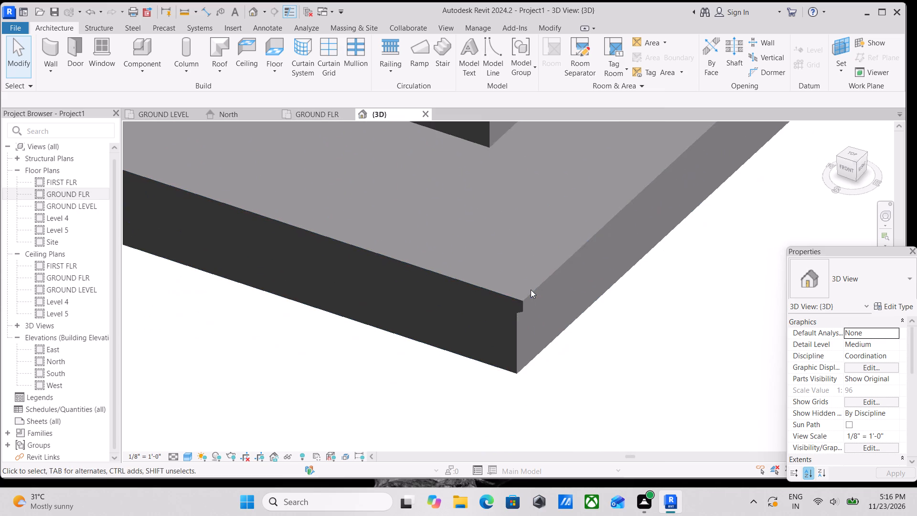
scroll(531, 290, "down", 16)
middle_click_drag(437, 301, 471, 312)
middle_click_drag(305, 277, 334, 310)
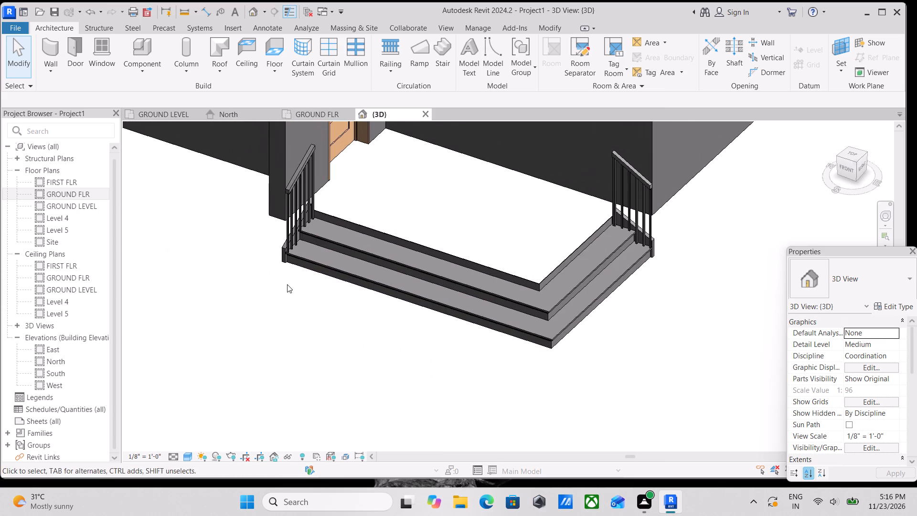
middle_click_drag(287, 284, 298, 298)
middle_click_drag(274, 280, 363, 294)
key("Escape")
scroll(114, 350, "down", 3)
scroll(595, 236, "down", 2)
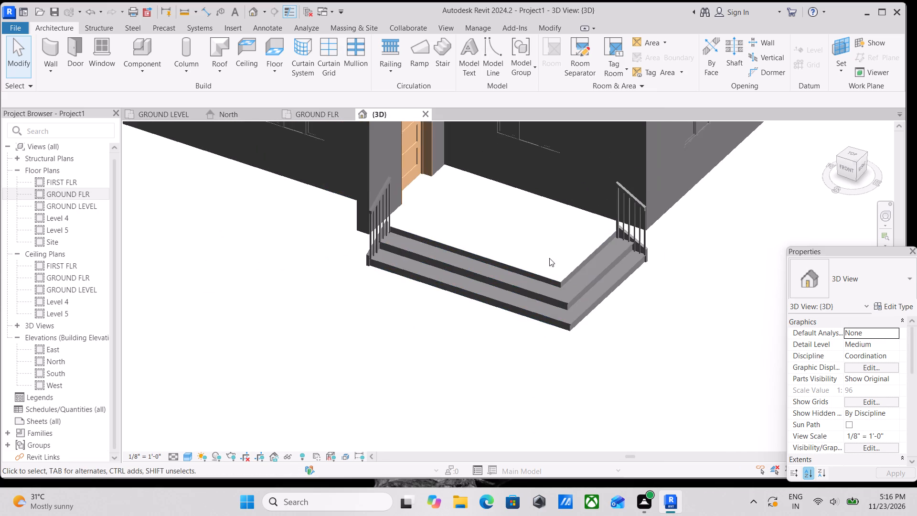
Examine the L-shaped entrance steps and the adjoining house walls from the front and side in 3D.
key("Escape")
key("Escape")
middle_click_drag(541, 263, 626, 316)
scroll(490, 325, "down", 8)
middle_click_drag(546, 355, 646, 376, "shift")
scroll(702, 323, "up", 7)
middle_click_drag(664, 324, 679, 271, "shift")
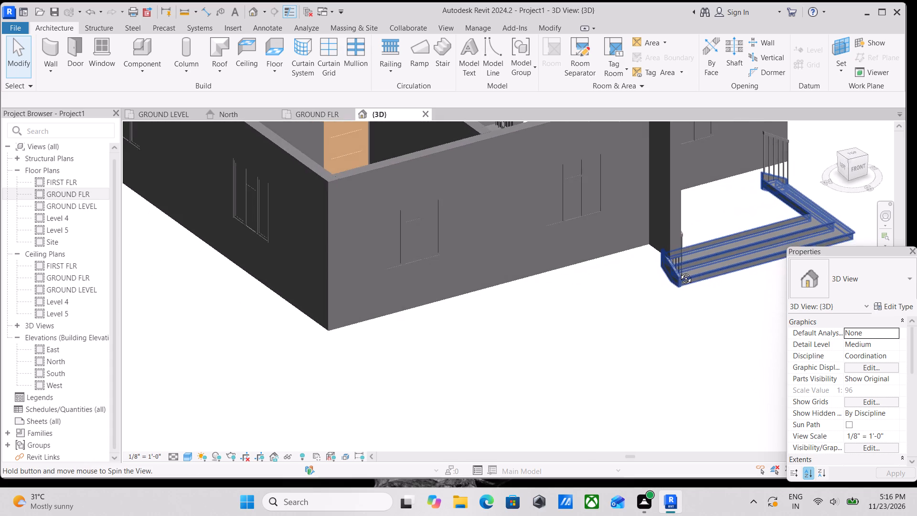
middle_click_drag(679, 271, 613, 291, "shift")
scroll(573, 320, "up", 1)
middle_click_drag(502, 338, 573, 298, "shift")
middle_click_drag(607, 281, 516, 351)
scroll(579, 303, "up", 3)
middle_click_drag(636, 287, 651, 282)
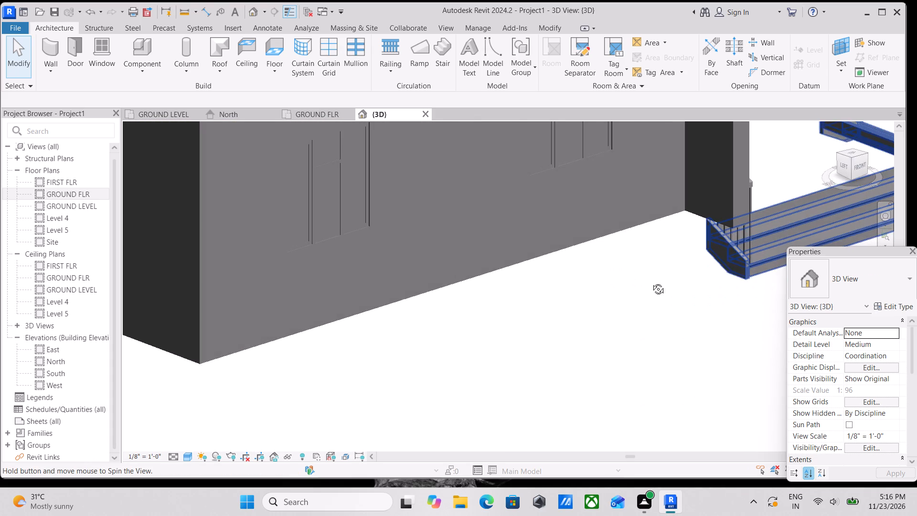
middle_click_drag(651, 282, 606, 295)
scroll(603, 296, "down", 1)
middle_click_drag(603, 296, 574, 308, "shift")
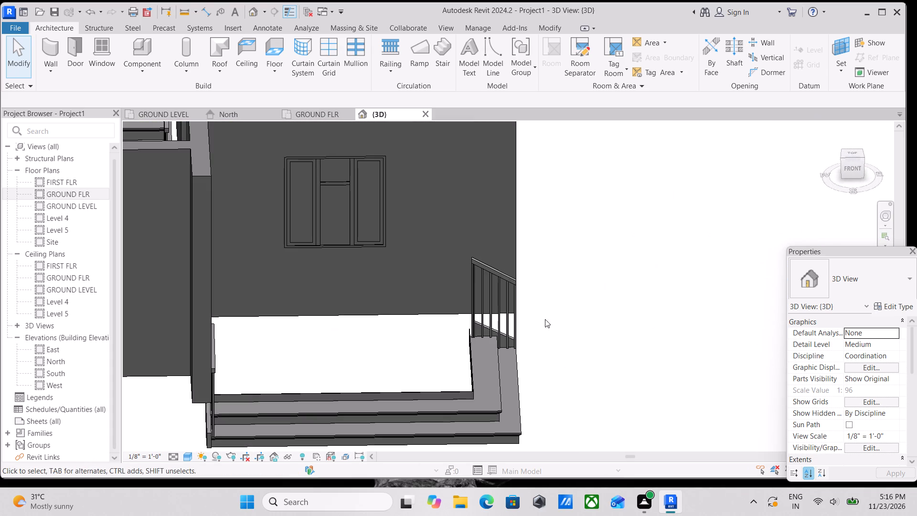
Delete the handrail at the end of the entrance steps nearest the house's outer corner.
scroll(442, 358, "down", 1)
middle_click_drag(442, 358, 465, 319)
scroll(431, 360, "up", 3)
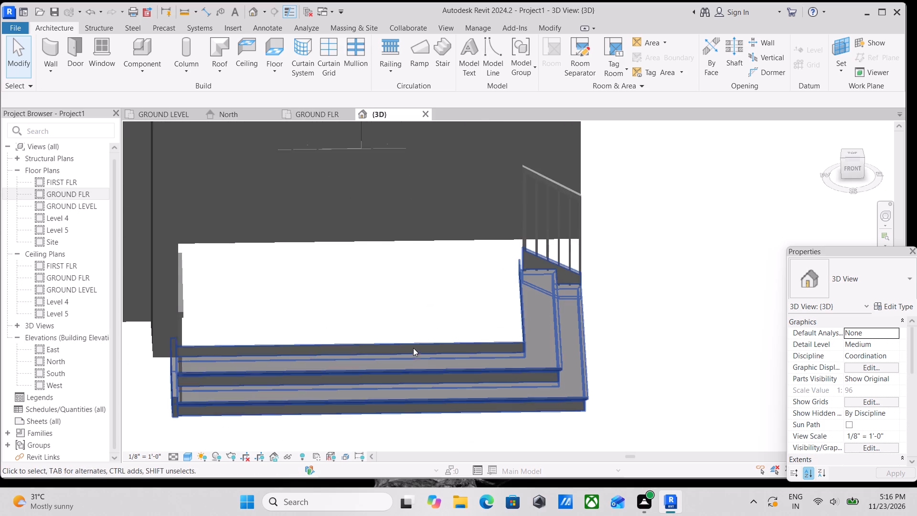
left_click(416, 336)
key("Escape")
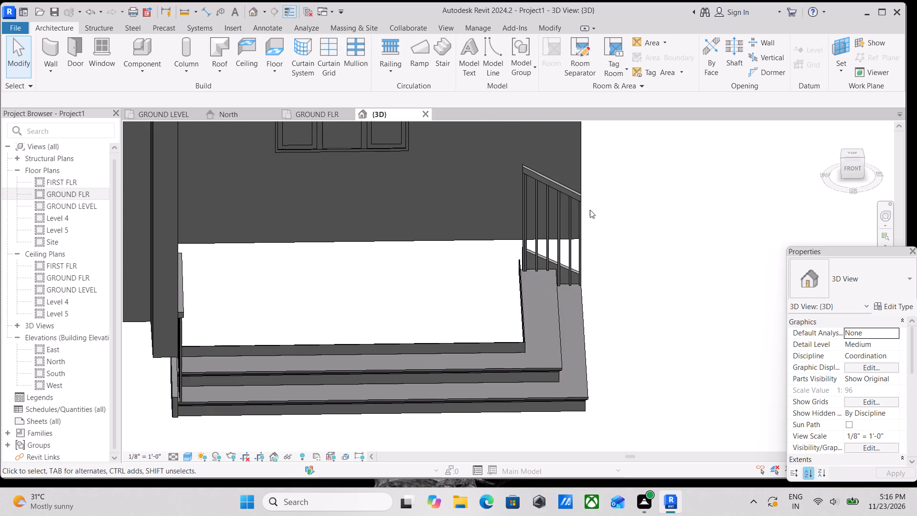
left_click(577, 218)
key("Escape")
left_click(580, 238)
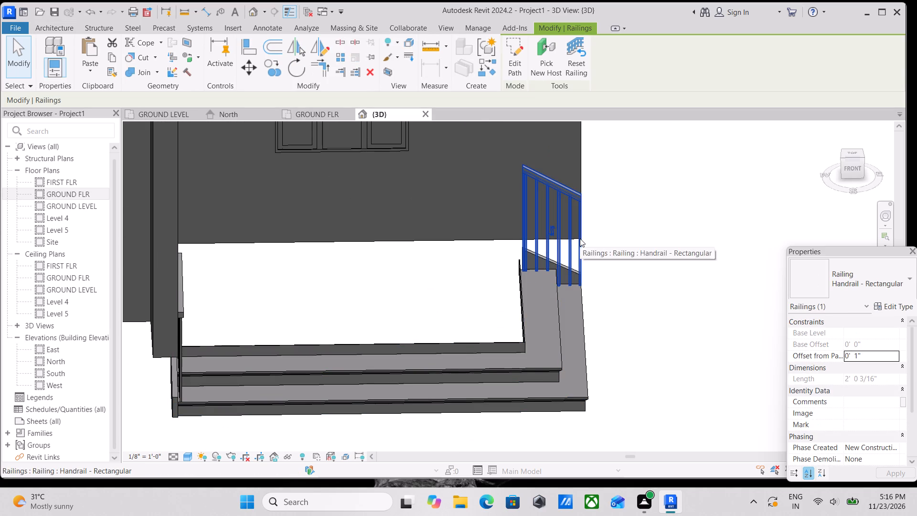
right_click(580, 238)
left_click(605, 296)
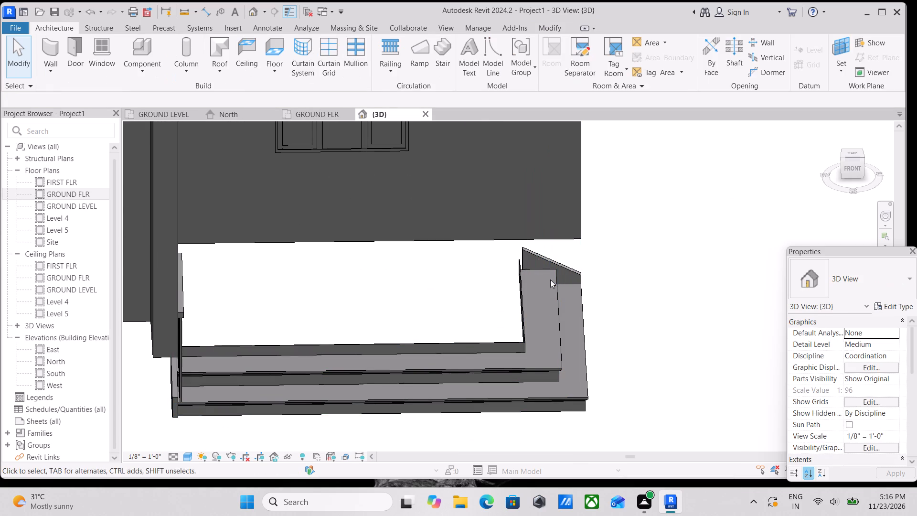
Delete the remaining handrail at the end of the entrance steps beside the front door wall.
scroll(438, 271, "down", 3)
scroll(285, 327, "down", 1)
middle_click_drag(293, 312, 291, 314)
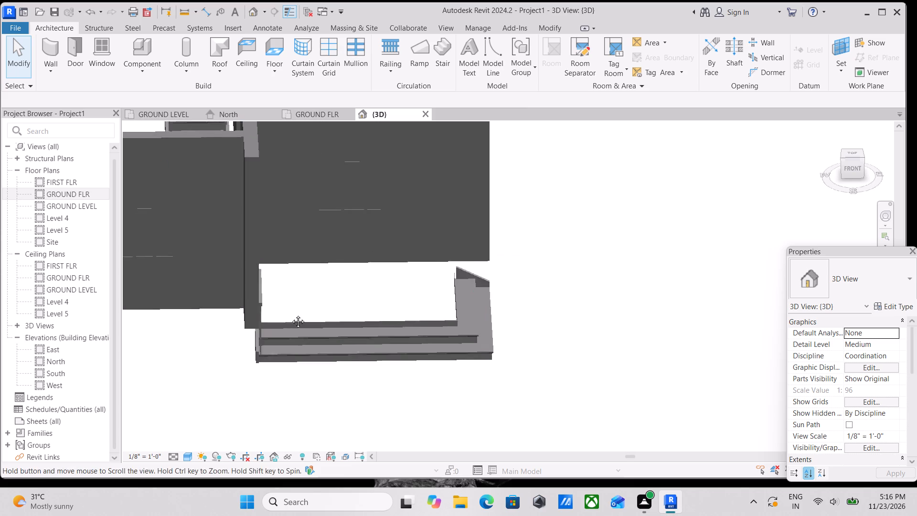
middle_click_drag(291, 314, 280, 331)
middle_click_drag(321, 325, 286, 332, "shift")
scroll(286, 332, "down", 2)
middle_click_drag(286, 332, 608, 293)
middle_click_drag(558, 307, 504, 324, "shift")
middle_click_drag(213, 262, 326, 253)
scroll(300, 256, "up", 4)
left_click(300, 256)
right_click(300, 256)
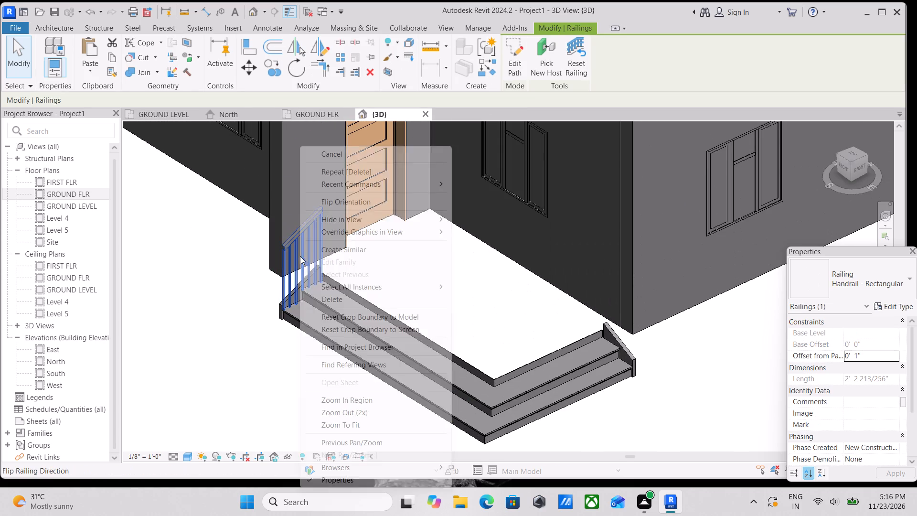
left_click(351, 302)
Examine both ends of the entrance steps and how they meet the walls in 3D.
scroll(640, 350, "up", 2)
scroll(643, 333, "down", 2)
middle_click(643, 333)
middle_click_drag(635, 349, 582, 366)
scroll(375, 278, "down", 1)
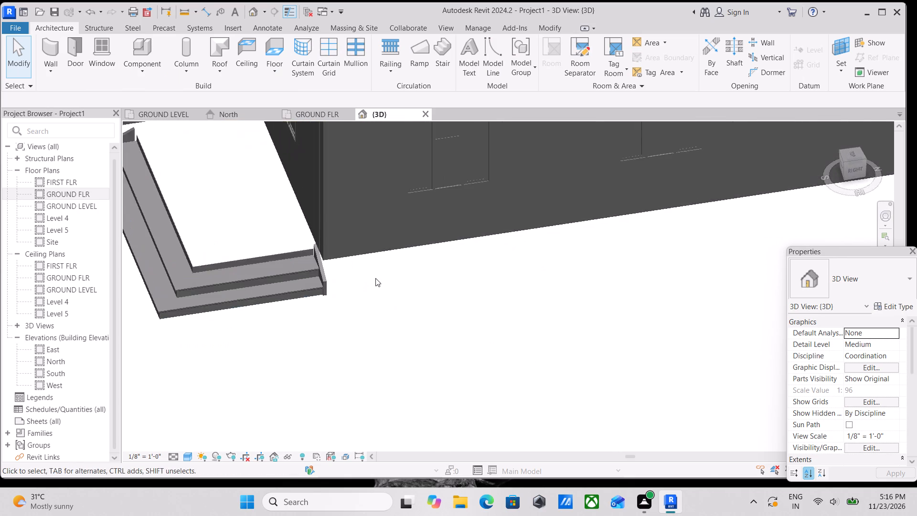
middle_click_drag(375, 278, 344, 299)
middle_click_drag(344, 299, 439, 308, "shift")
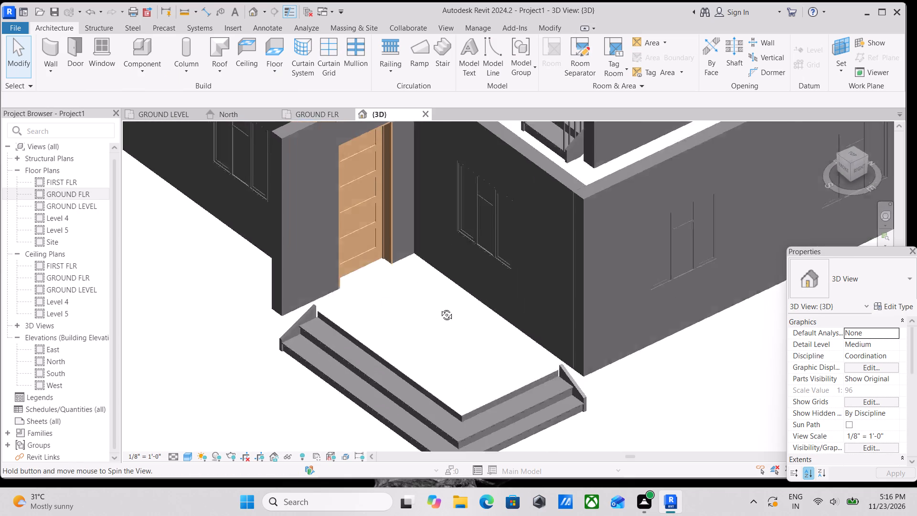
middle_click_drag(439, 308, 444, 308, "shift")
scroll(444, 308, "down", 6)
middle_click_drag(444, 308, 463, 361, "shift")
middle_click_drag(442, 321, 471, 196, "shift")
scroll(407, 285, "up", 4)
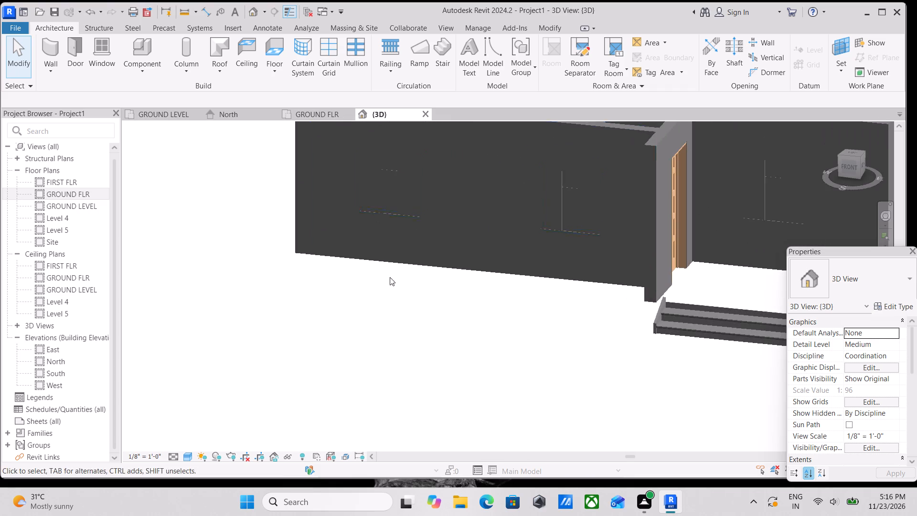
scroll(346, 196, "up", 2)
scroll(351, 198, "down", 5)
Review the whole ground floor model in 3D, including the sitout steps, interior stair and overall layout from the top.
middle_click_drag(433, 212, 395, 399)
scroll(433, 212, "down", 1)
scroll(395, 399, "up", 1, "shift")
middle_click_drag(457, 387, 443, 365, "shift")
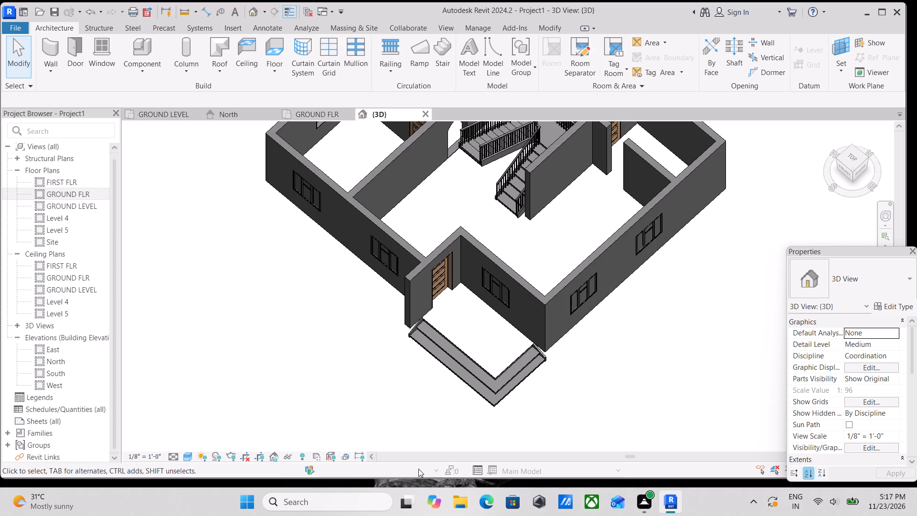
scroll(480, 362, "up", 3)
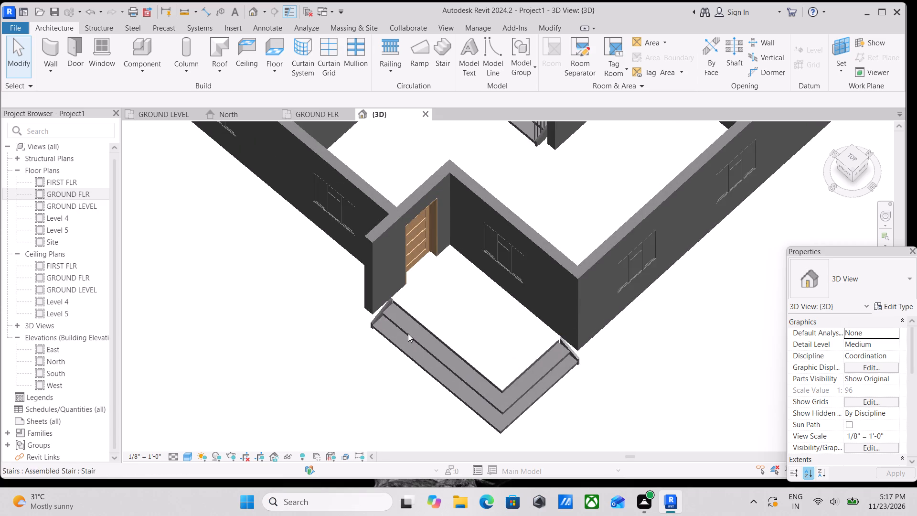
scroll(399, 332, "up", 1)
scroll(382, 287, "up", 3)
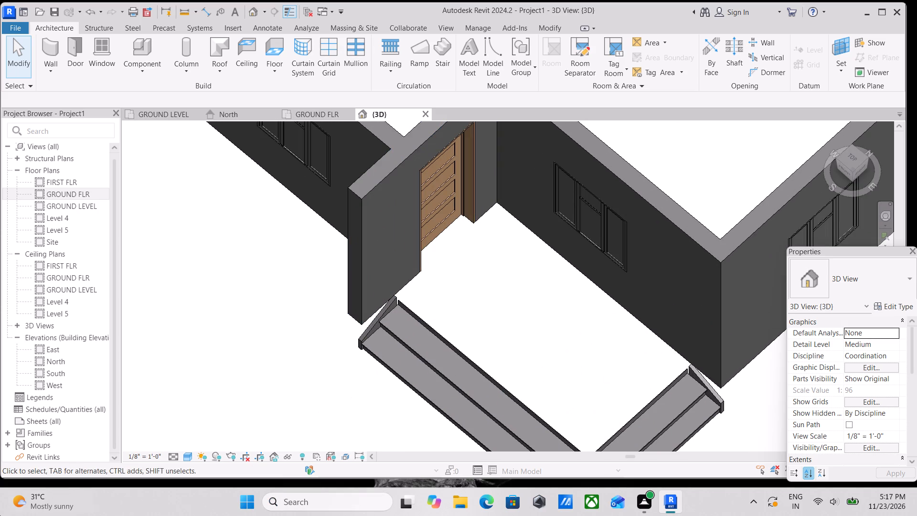
scroll(526, 328, "down", 3)
middle_click_drag(522, 331, 518, 339)
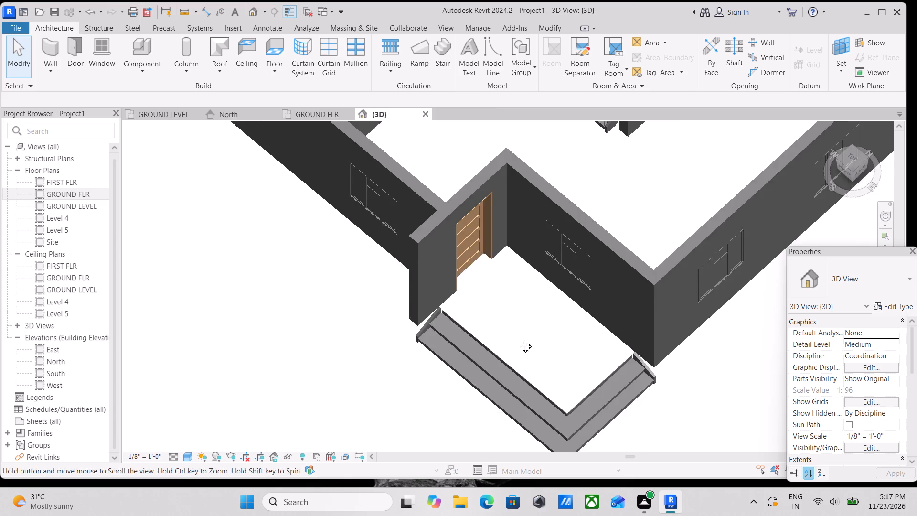
middle_click_drag(518, 339, 513, 414)
scroll(535, 337, "down", 2)
middle_click_drag(533, 345, 519, 420)
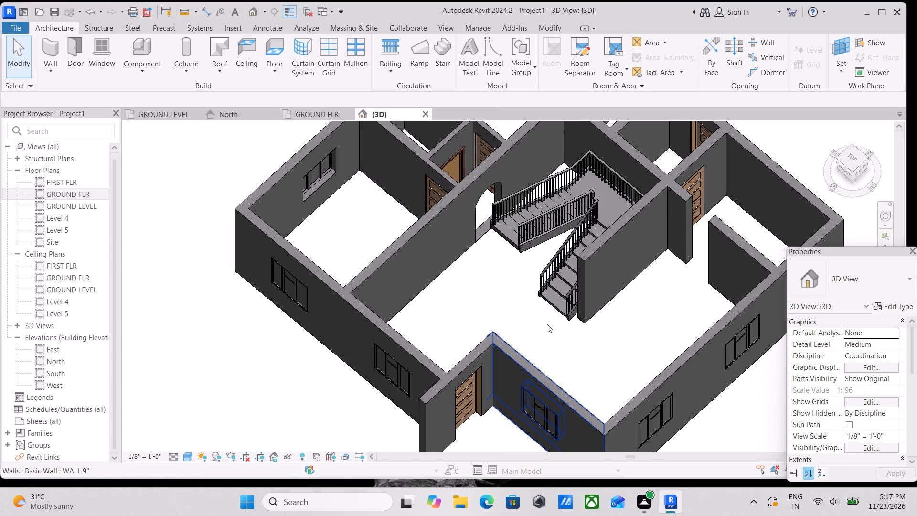
scroll(546, 332, "down", 2)
middle_click_drag(546, 332, 571, 258)
scroll(548, 378, "up", 3)
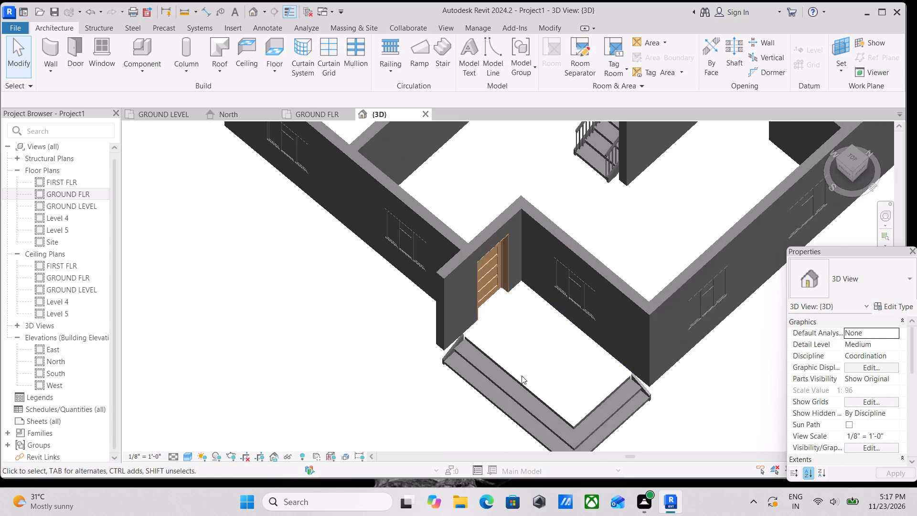
scroll(520, 312, "down", 1)
middle_click_drag(520, 312, 535, 374)
scroll(582, 261, "down", 1)
middle_click_drag(582, 261, 582, 314)
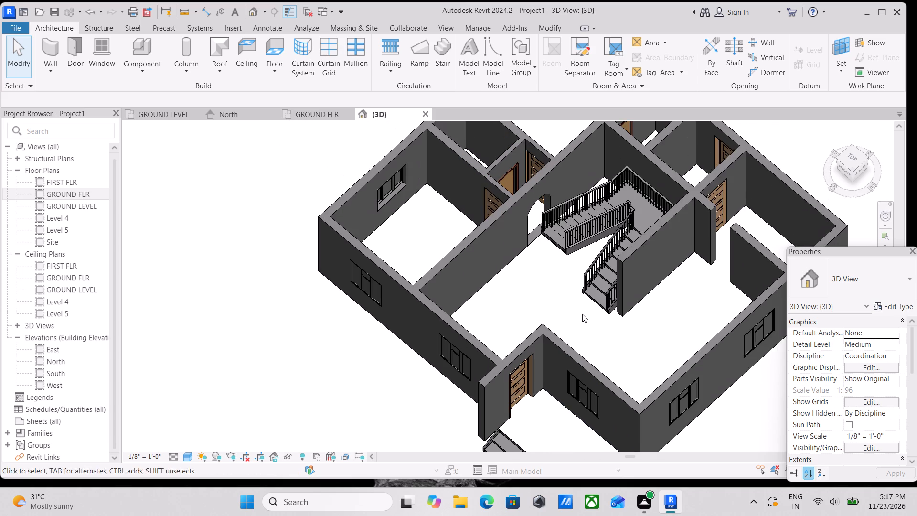
left_click(850, 157)
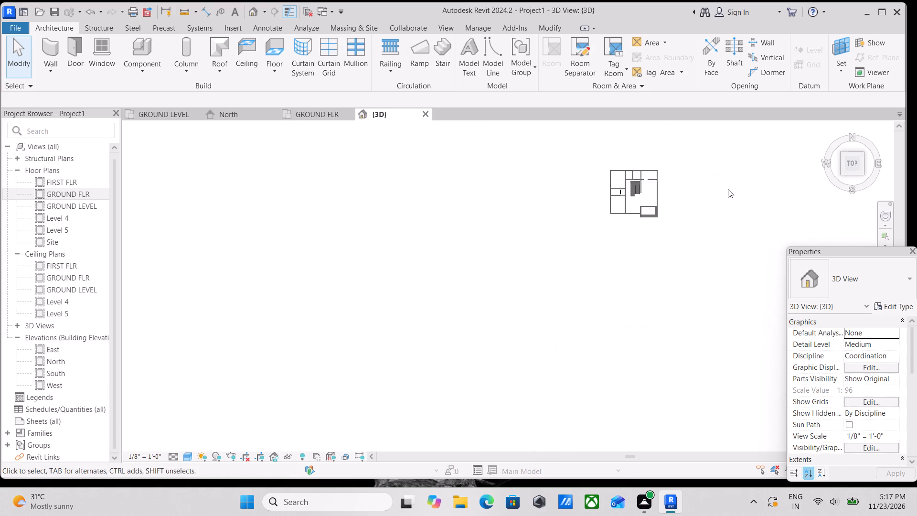
scroll(611, 252, "up", 3)
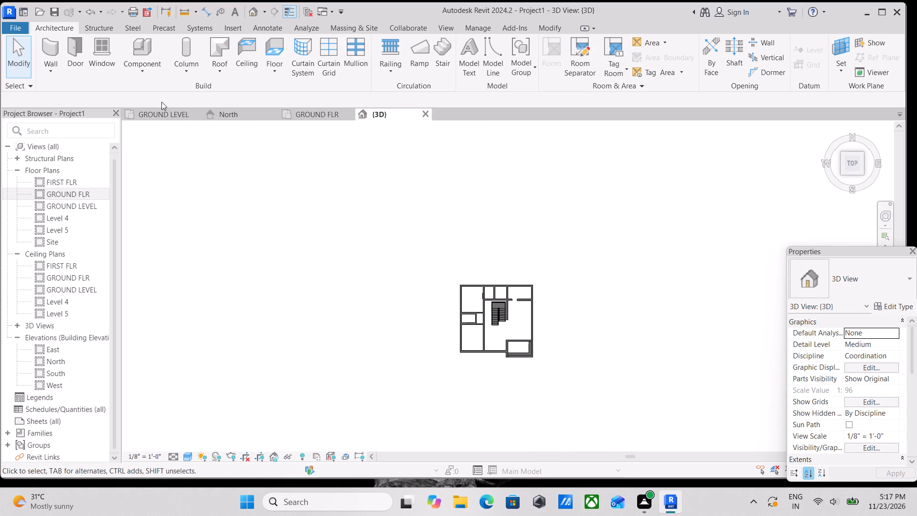
Open the GROUND FLR plan and check the modelled rooms, walls and openings against the plan image.
left_click(321, 108)
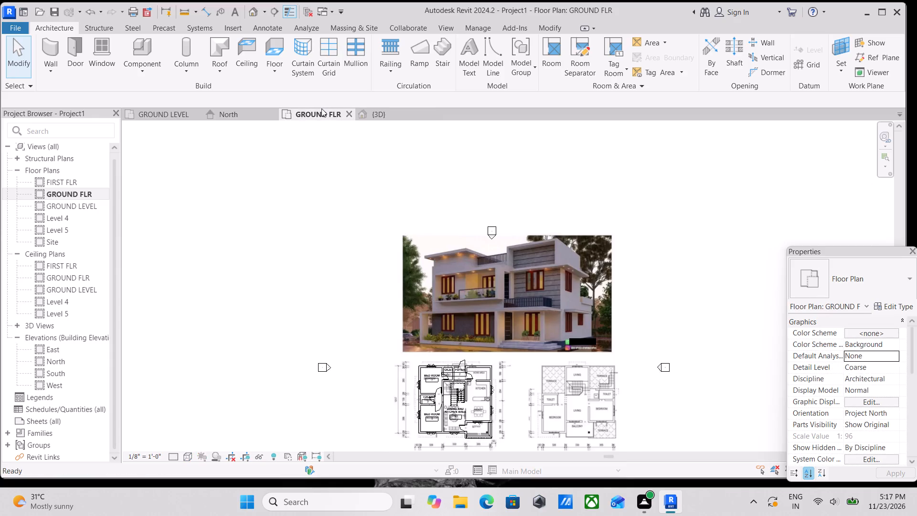
scroll(550, 294, "up", 2)
middle_click_drag(442, 278, 479, 161)
scroll(473, 291, "up", 3)
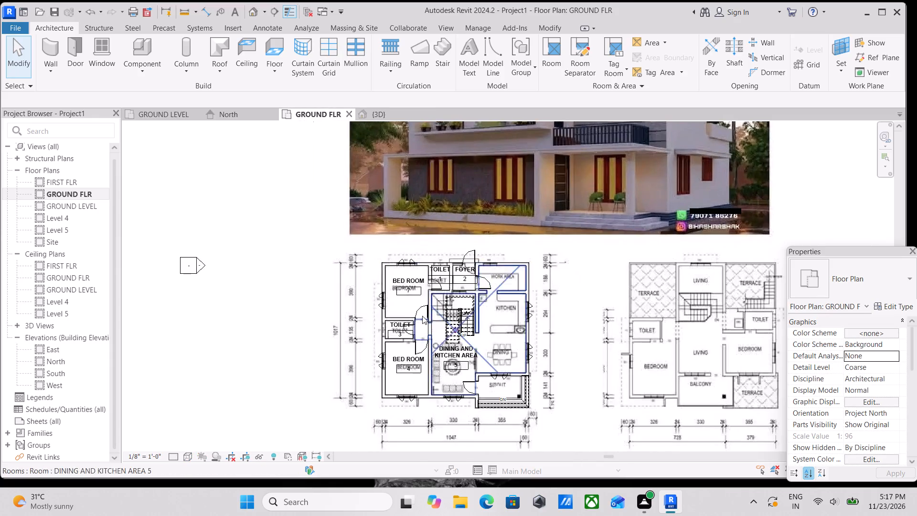
scroll(385, 296, "up", 3)
scroll(381, 249, "up", 7)
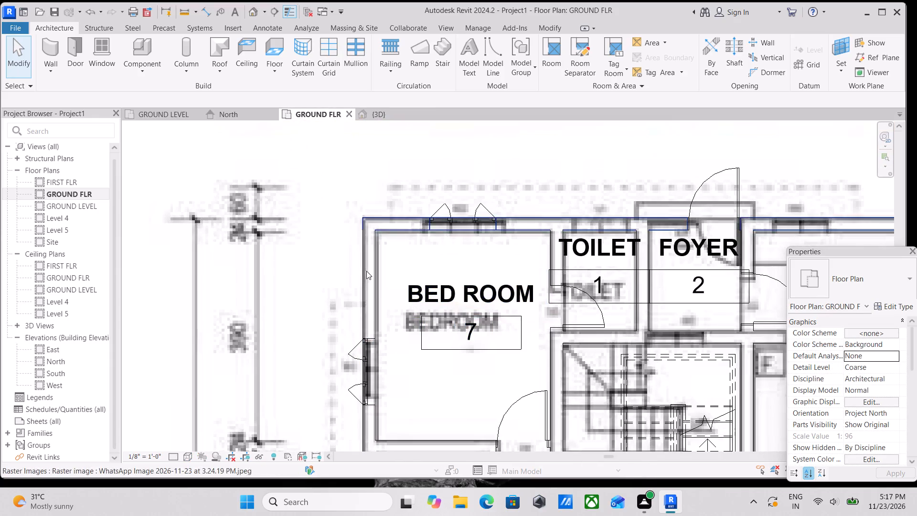
scroll(390, 292, "down", 3)
middle_click_drag(392, 261, 392, 194)
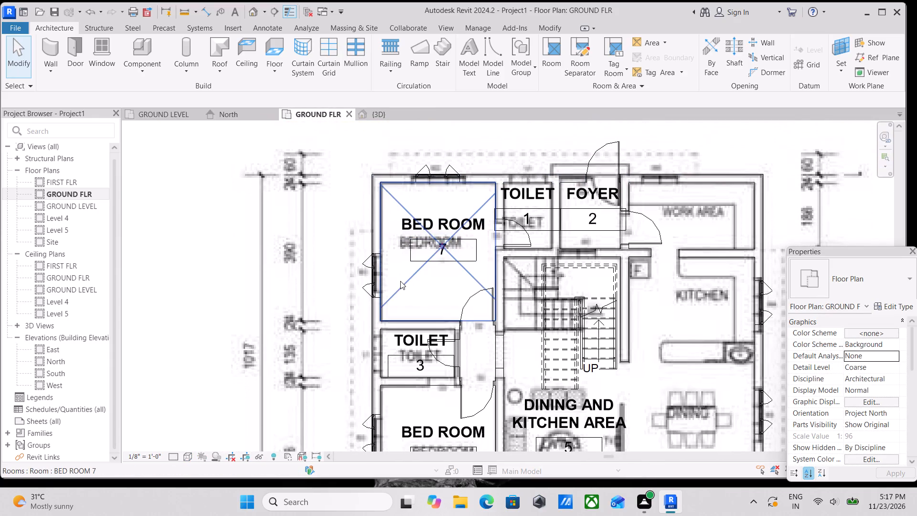
middle_click_drag(400, 281, 402, 242)
scroll(426, 214, "down", 2)
middle_click_drag(426, 214, 430, 239)
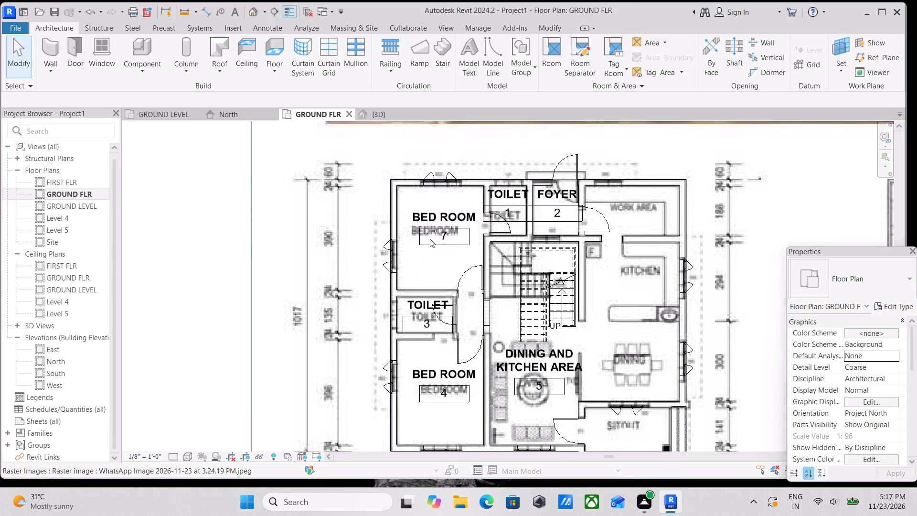
scroll(474, 325, "down", 6)
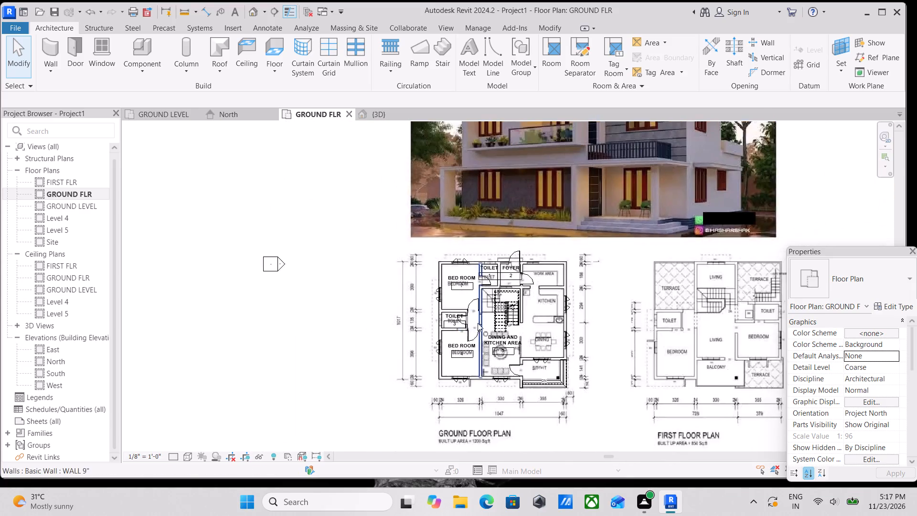
Study the front facade, planter edge and sitout steps in the reference house image above the plans.
middle_click_drag(478, 323, 470, 389)
scroll(676, 288, "up", 5)
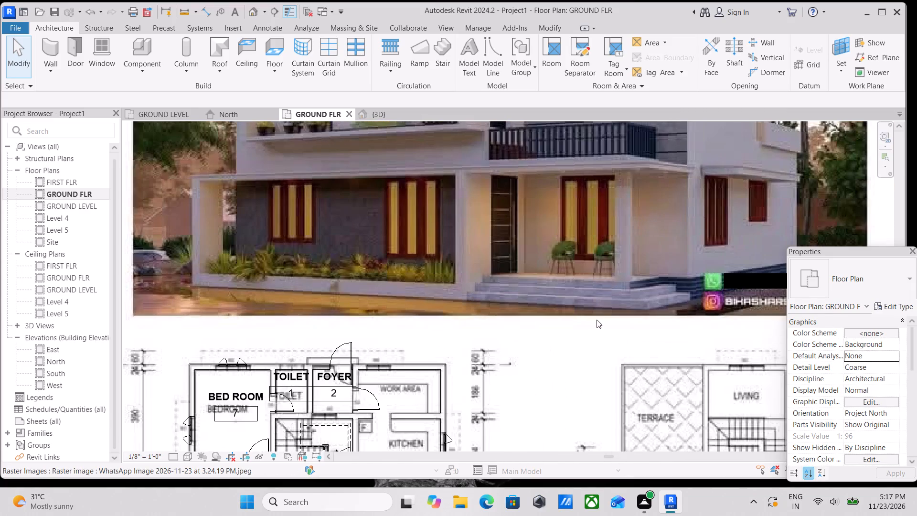
scroll(495, 302, "up", 2)
scroll(614, 271, "down", 1)
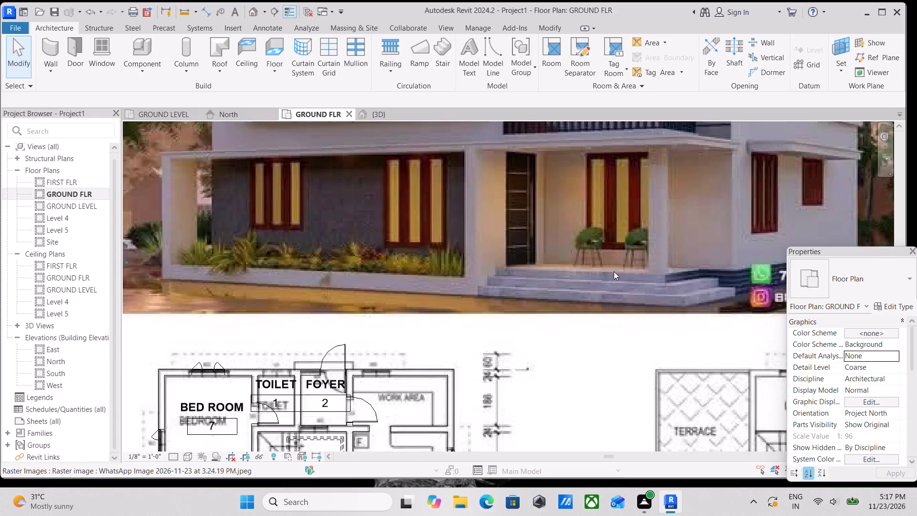
scroll(614, 271, "down", 3)
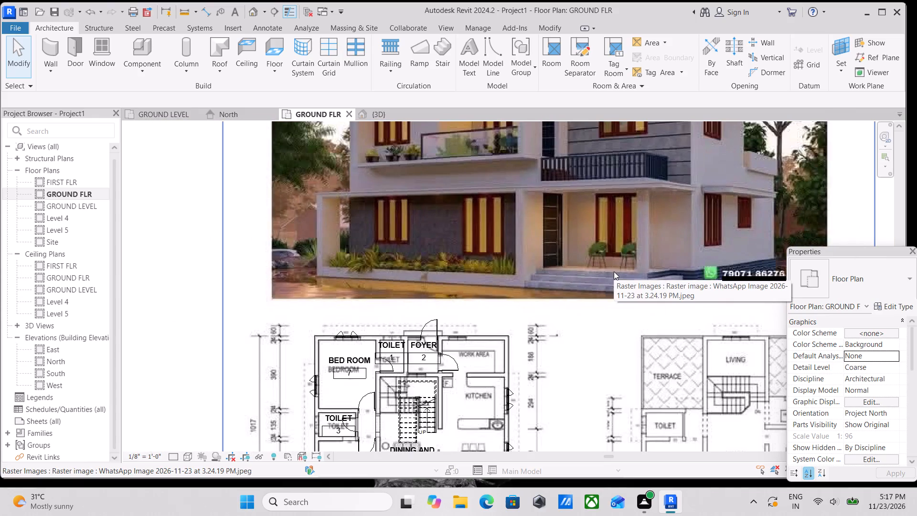
scroll(614, 271, "down", 2)
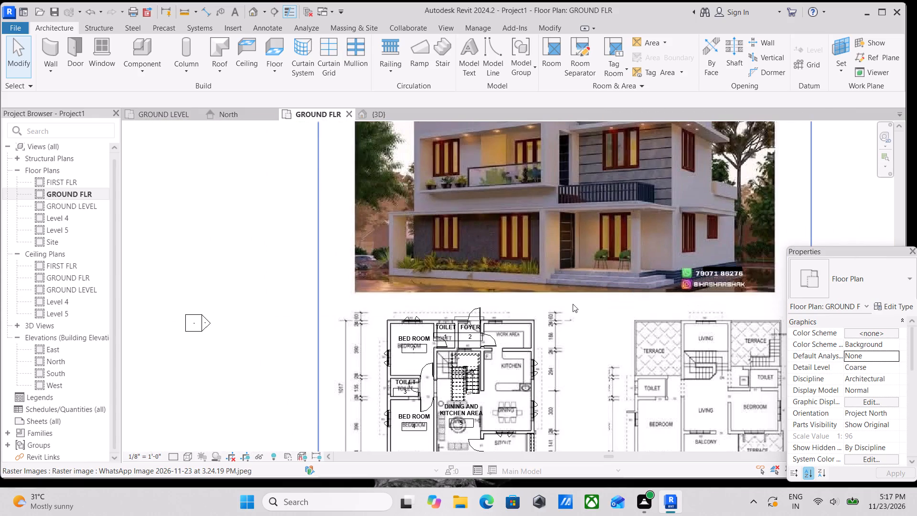
scroll(386, 329, "up", 3)
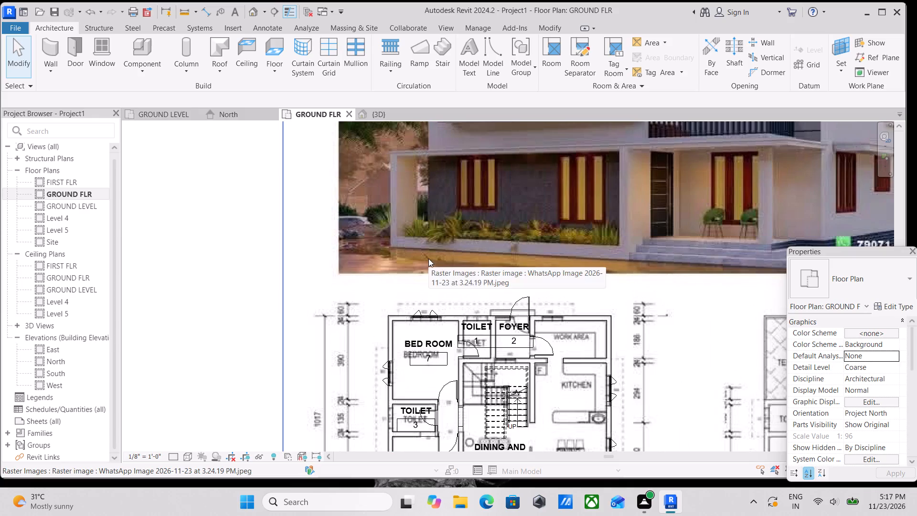
middle_click_drag(433, 255, 316, 198)
scroll(430, 254, "down", 1)
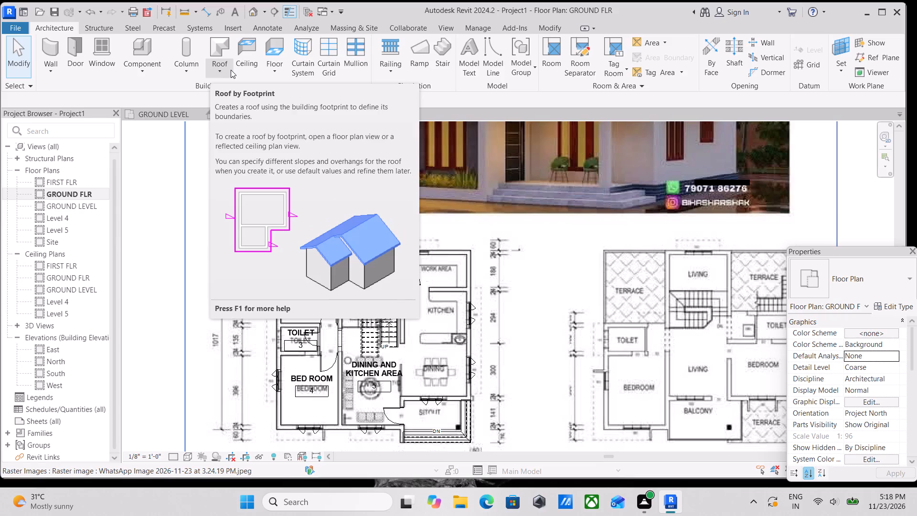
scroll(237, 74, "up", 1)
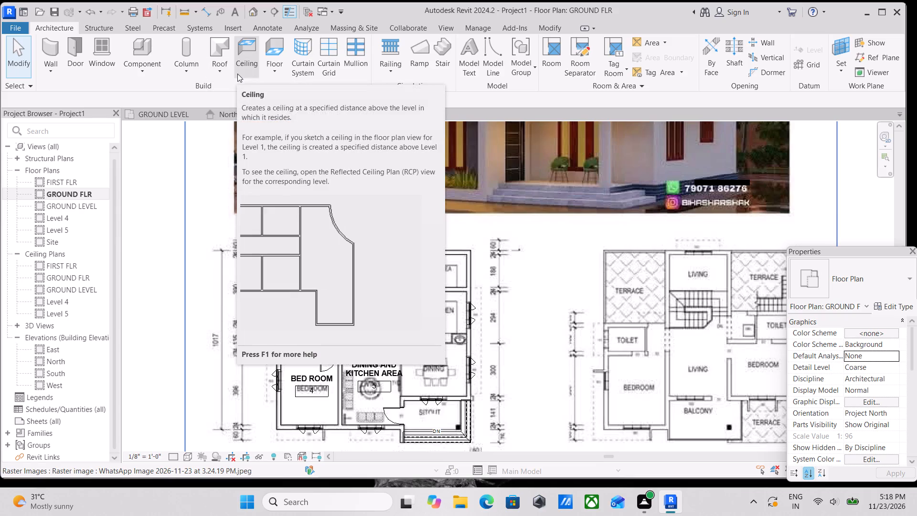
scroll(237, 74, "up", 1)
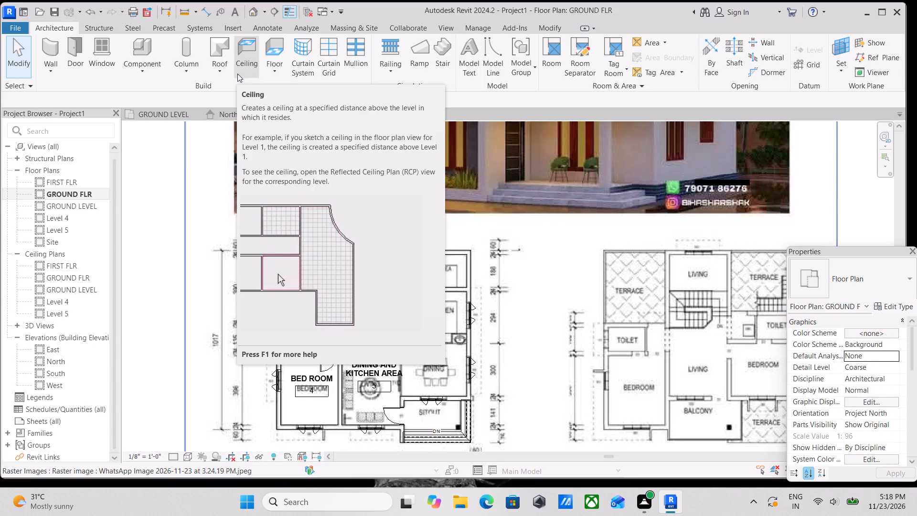
Place a WINDOW 4' X 4' casement window in the work area's outer wall, over the window mark about 3' 6" from the foyer wall.
scroll(237, 74, "up", 2)
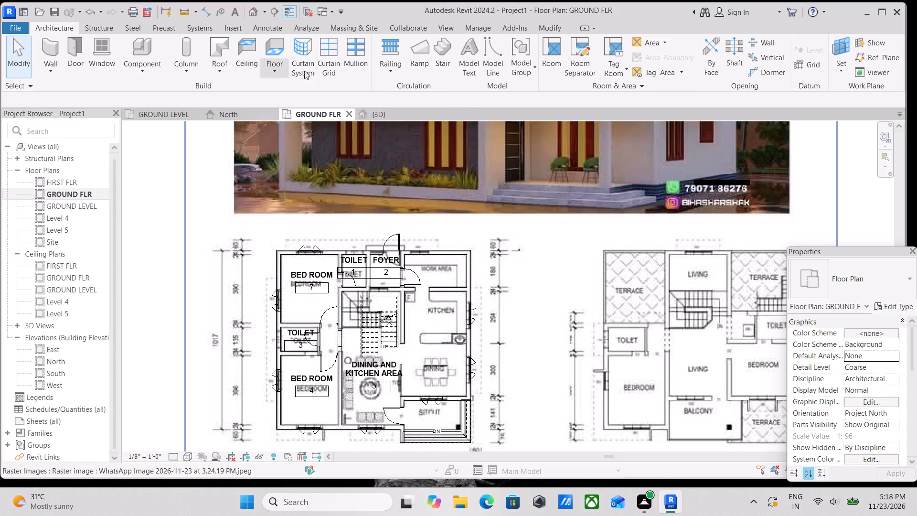
scroll(346, 270, "up", 2)
middle_click_drag(289, 261, 421, 330)
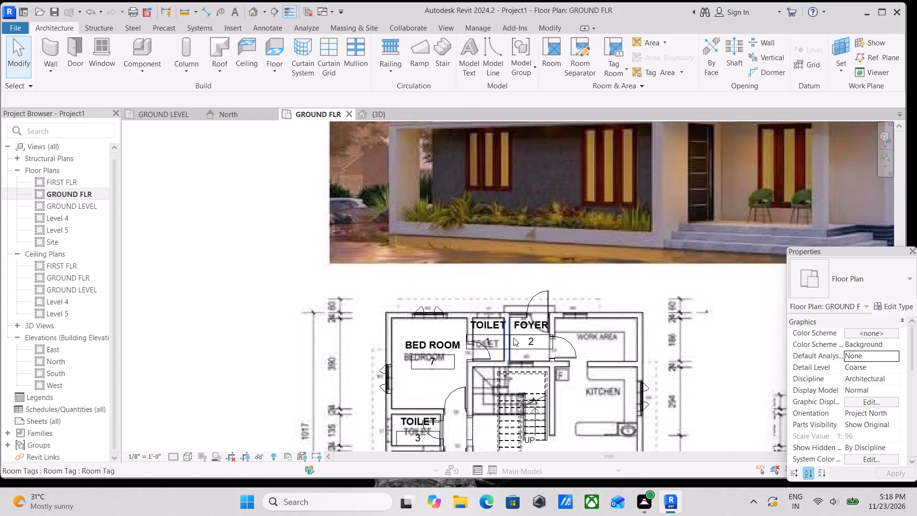
scroll(514, 335, "up", 2)
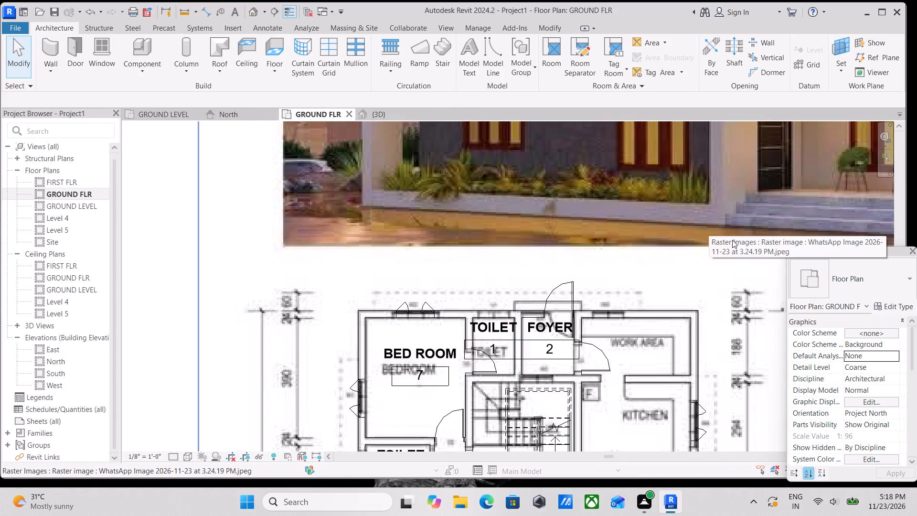
scroll(376, 360, "up", 2)
middle_click_drag(408, 296, 373, 322)
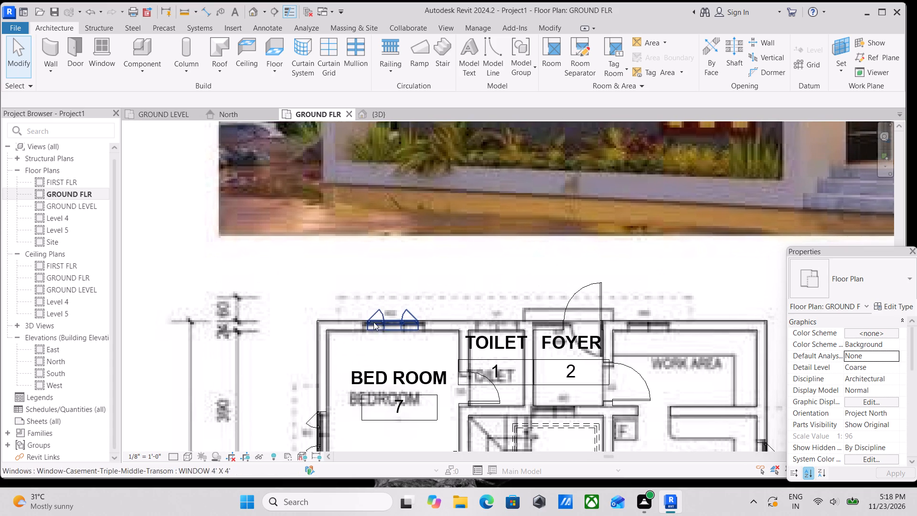
scroll(359, 293, "down", 1)
middle_click_drag(359, 293, 383, 284)
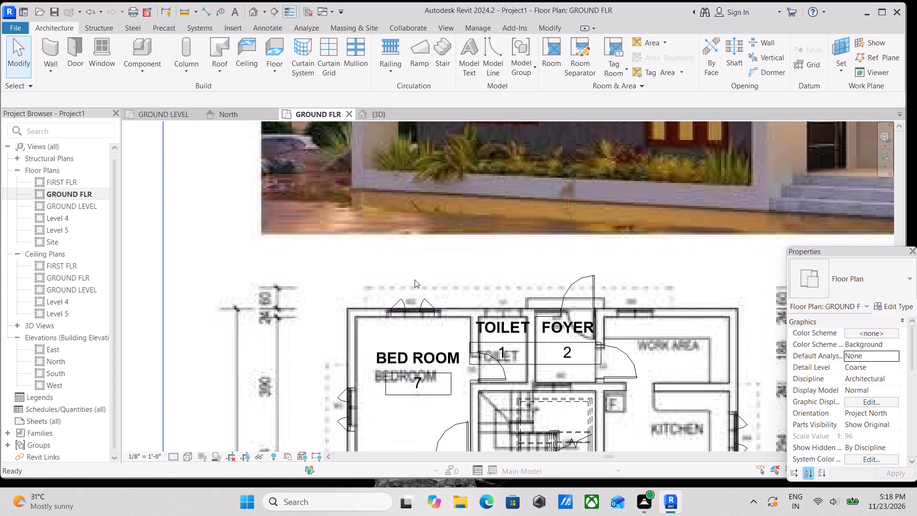
scroll(368, 312, "down", 1)
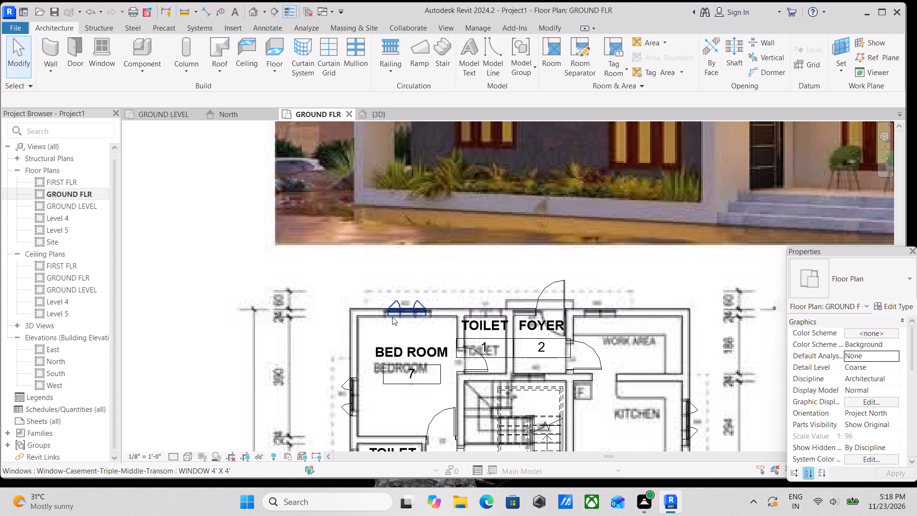
middle_click_drag(585, 312, 539, 305)
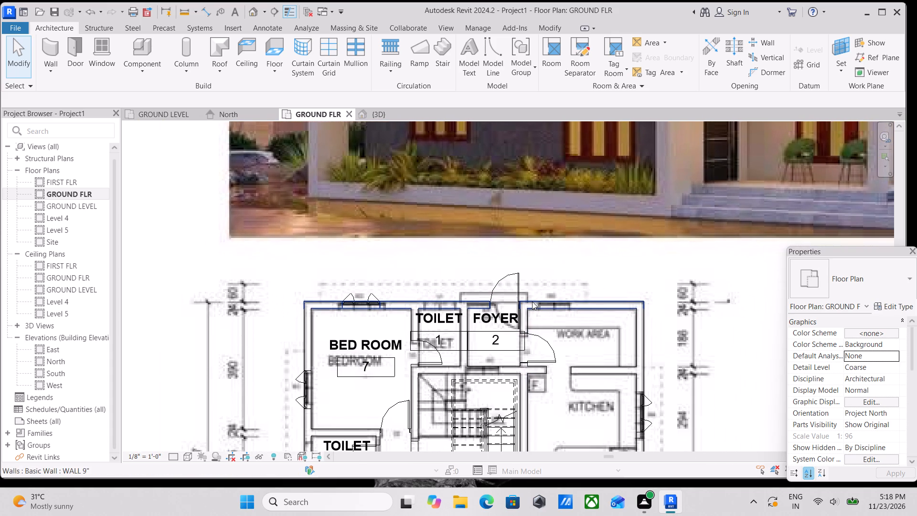
key("w")
key("n")
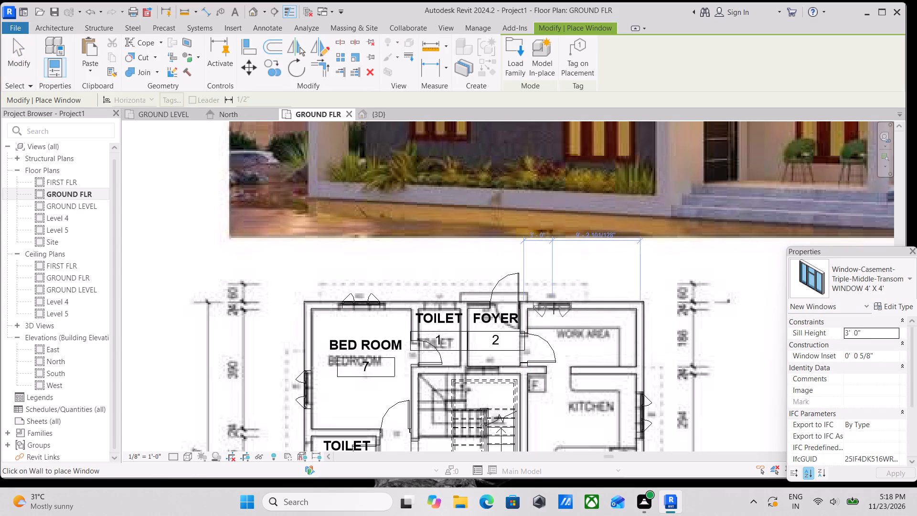
scroll(554, 309, "up", 4)
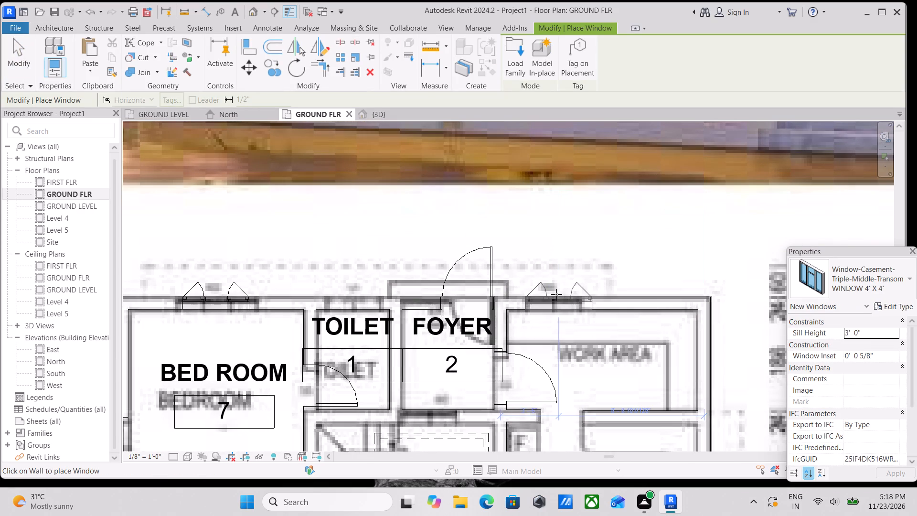
left_click(556, 294)
scroll(556, 294, "down", 2)
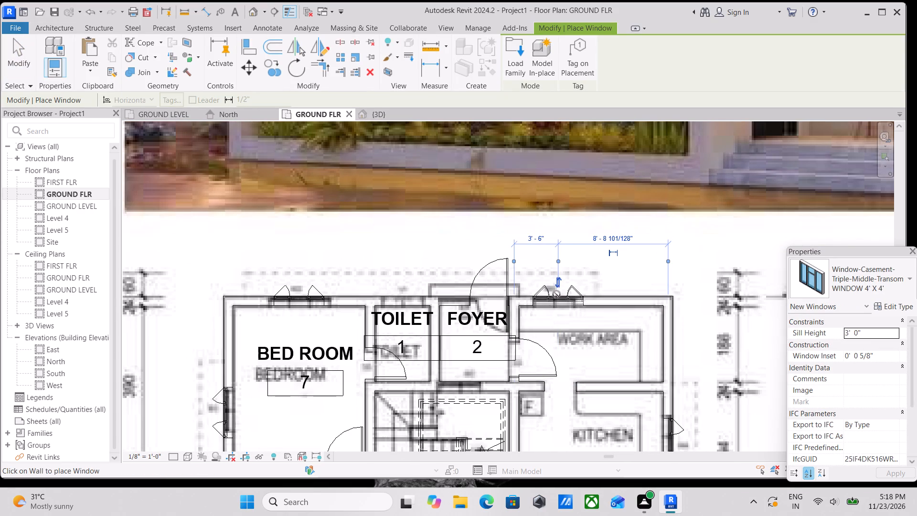
Place a Fixed 24" x 24" window centred in the outer wall of the toilet beside the foyer.
left_click(880, 283)
scroll(747, 51, "up", 9)
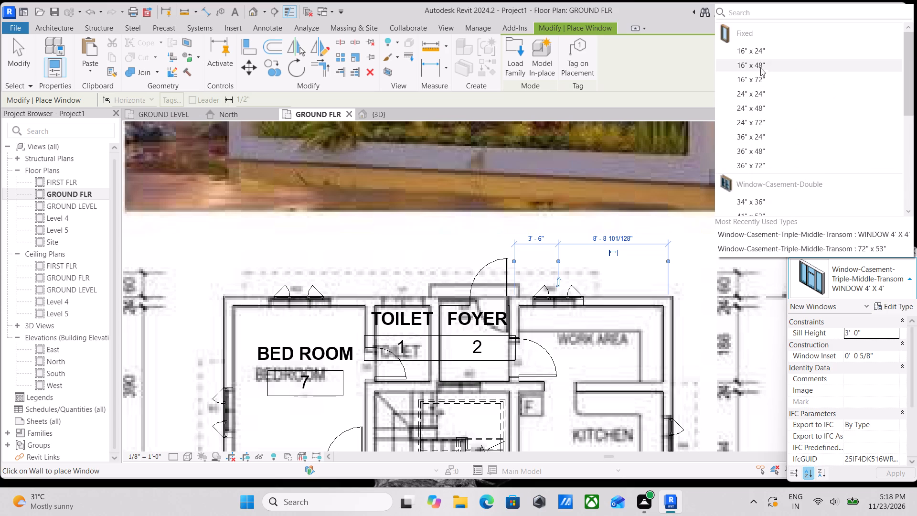
left_click(760, 90)
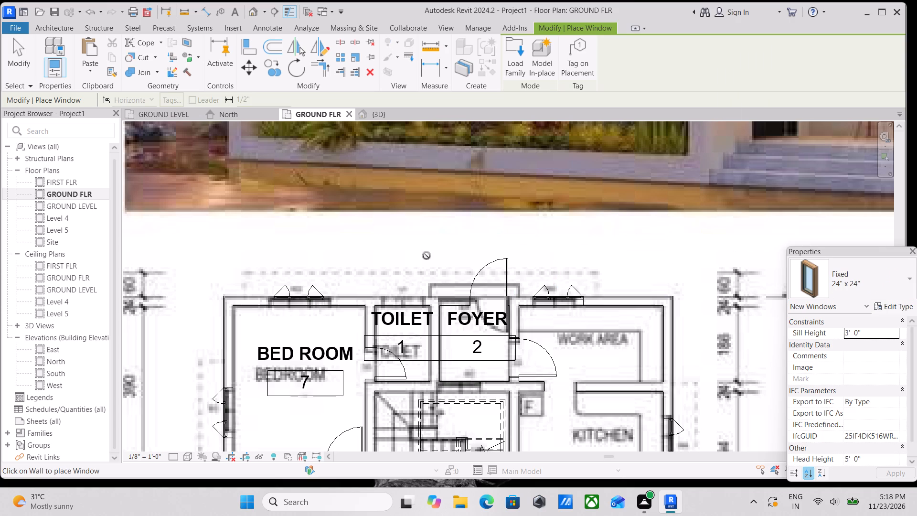
scroll(405, 302, "up", 3)
left_click(405, 302)
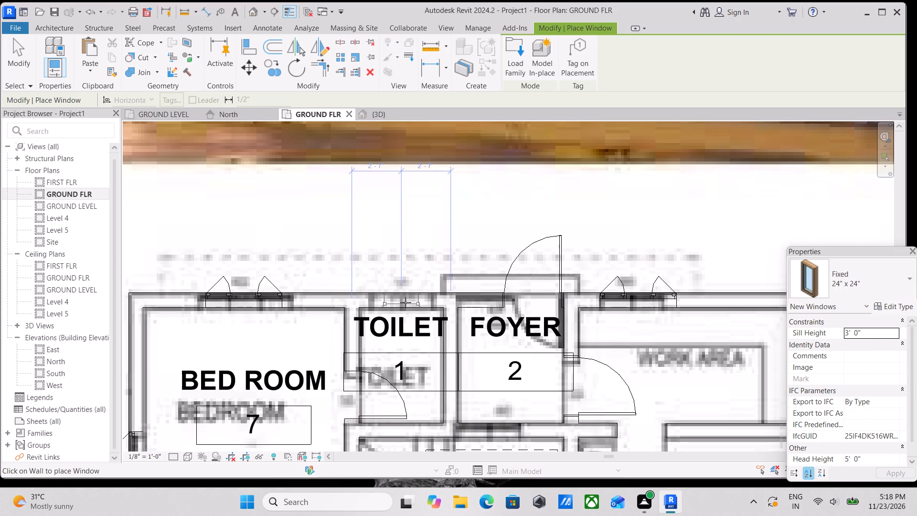
key("Escape")
scroll(453, 318, "up", 3)
key("Escape")
Set the sill height of the new window in the toilet beside the foyer to 7'.
left_click(403, 300)
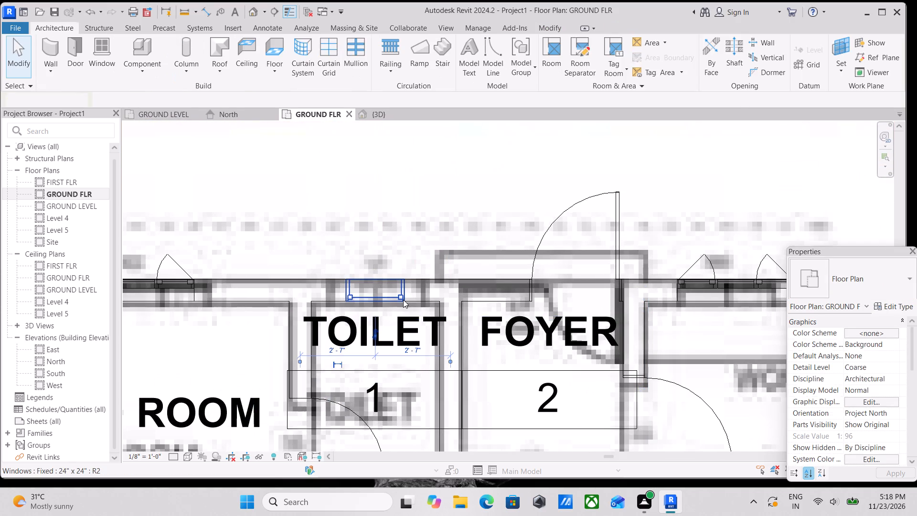
left_click(880, 343)
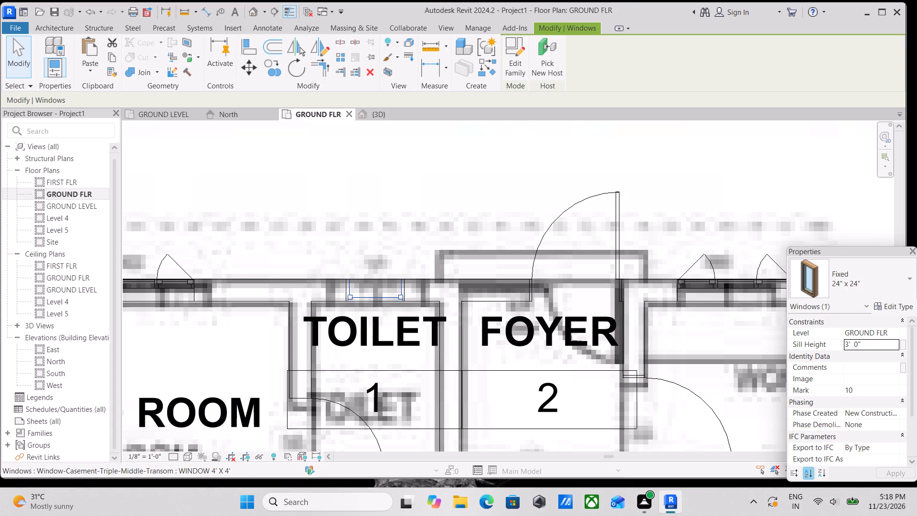
type("7'")
key("Return")
scroll(557, 264, "down", 3)
key("Escape")
Check the windows and overall wall layout of the ground floor against the plan image.
scroll(448, 289, "down", 6)
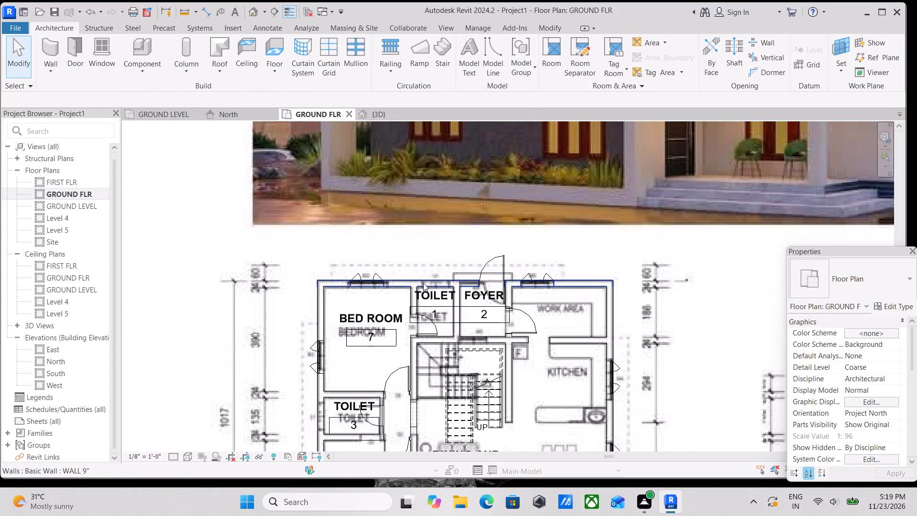
middle_click_drag(423, 283, 395, 258)
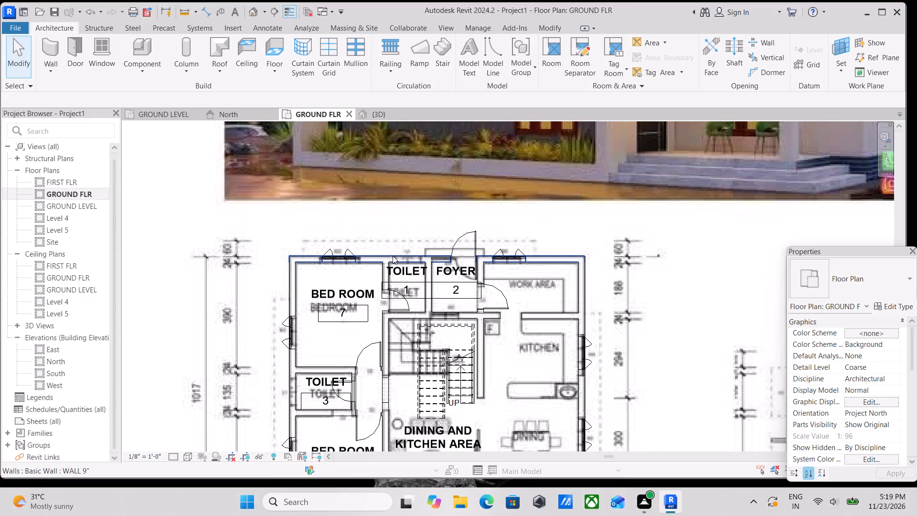
scroll(422, 239, "down", 4)
middle_click_drag(423, 262, 425, 227)
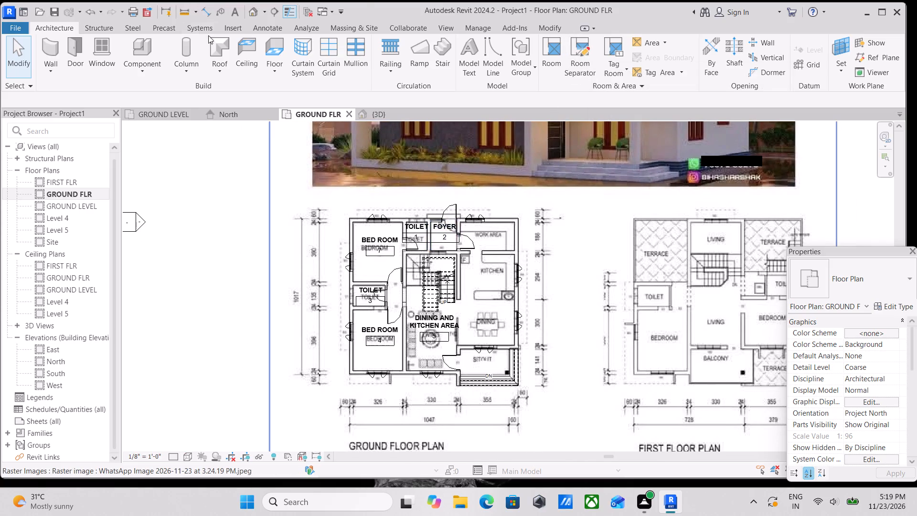
scroll(388, 293, "up", 2)
middle_click_drag(404, 288, 409, 300)
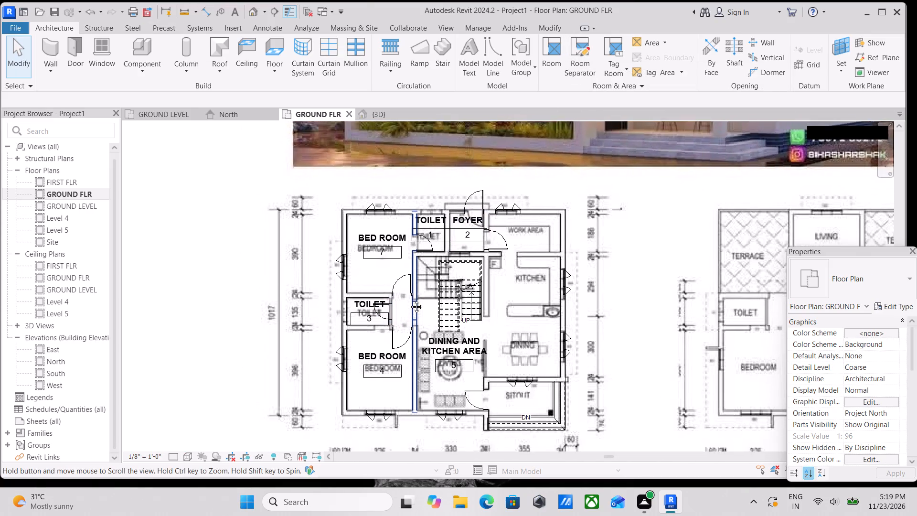
middle_click_drag(409, 300, 393, 276)
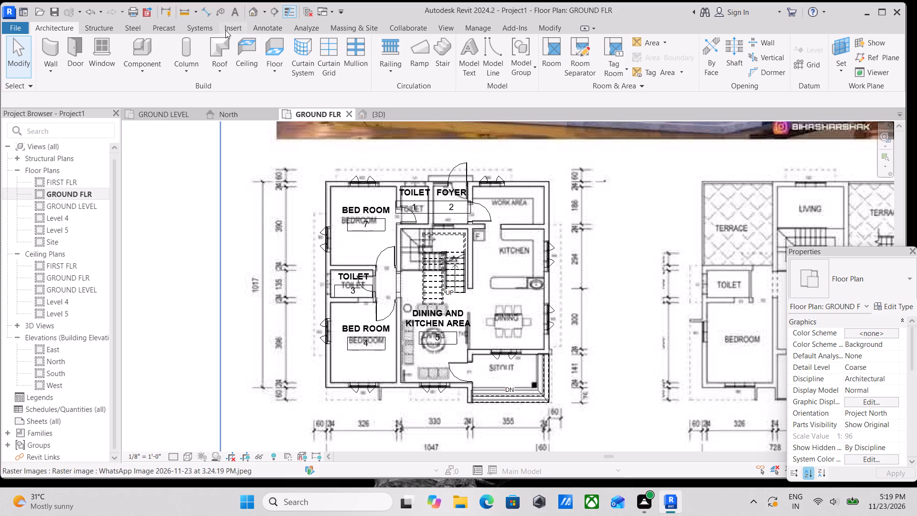
Start a Generic - 12" floor and sketch its boundary along the bedrooms' outer side wall and 22' 8" along the front wall to the sitout.
left_click(266, 65)
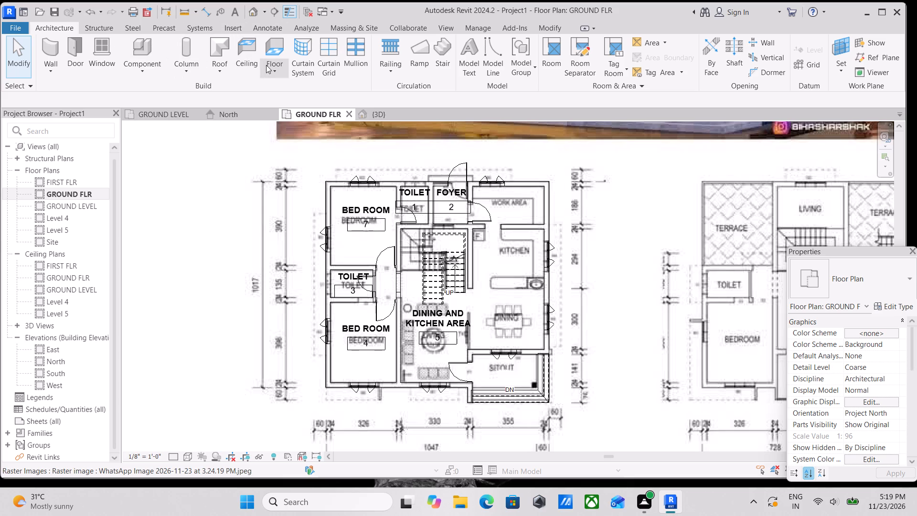
left_click(270, 88)
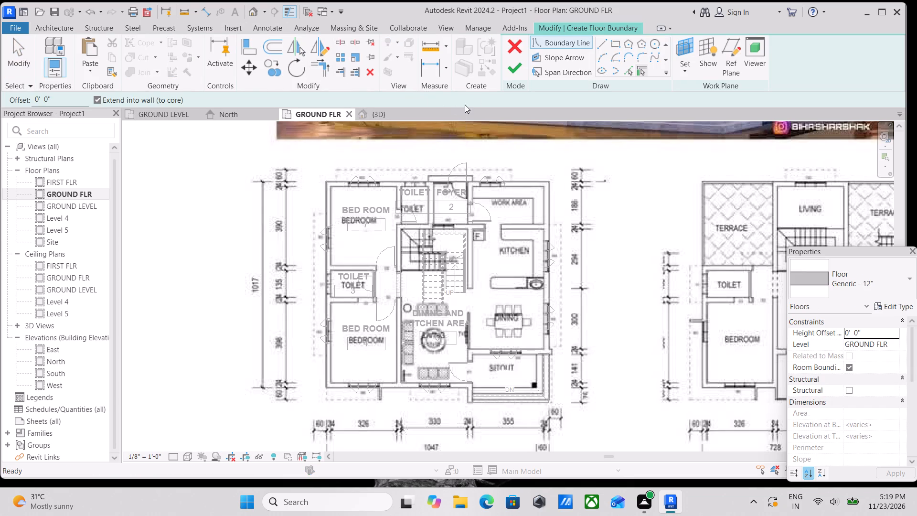
left_click(597, 43)
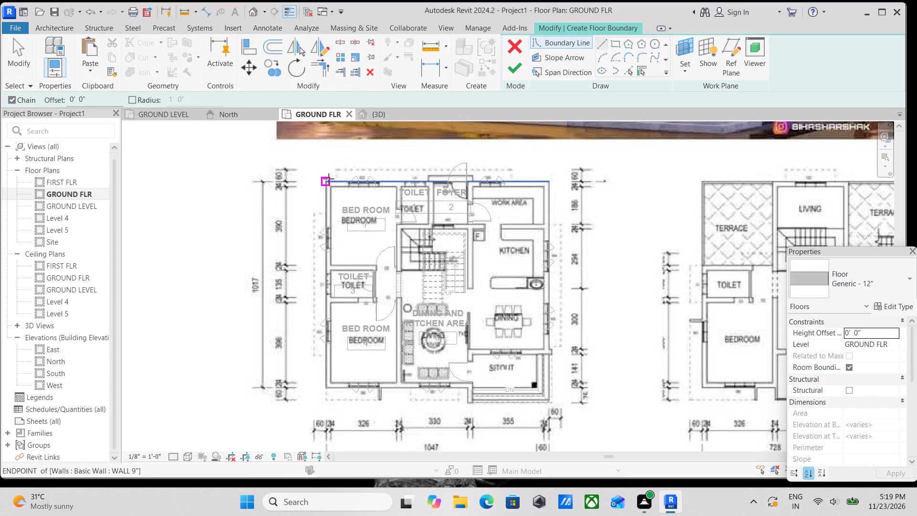
scroll(328, 180, "up", 7)
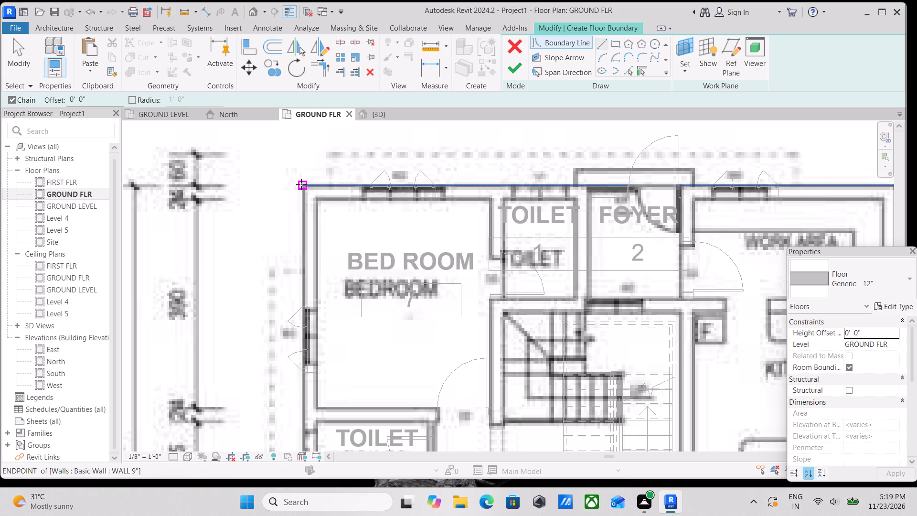
left_click(301, 184)
scroll(293, 274, "down", 1)
middle_click_drag(293, 274, 327, 135)
scroll(341, 235, "down", 1)
middle_click_drag(341, 235, 346, 139)
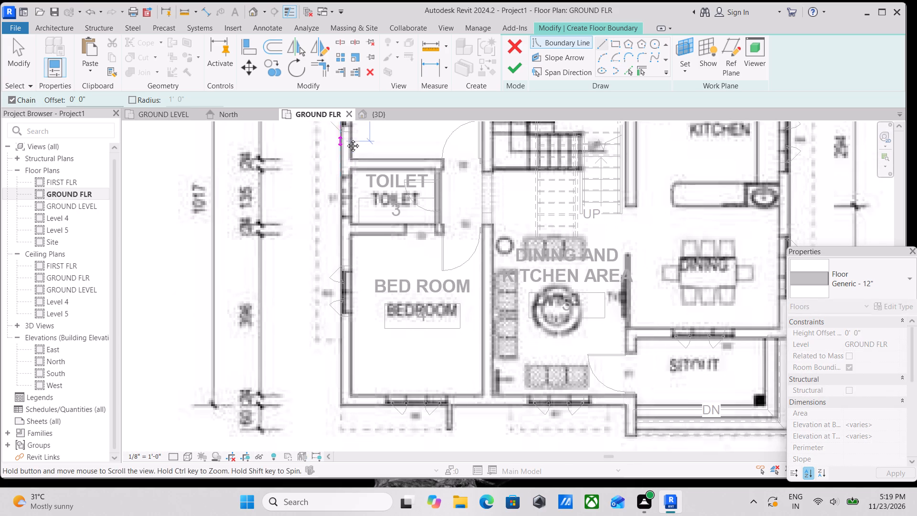
middle_click_drag(346, 139, 346, 139)
middle_click_drag(332, 241, 341, 161)
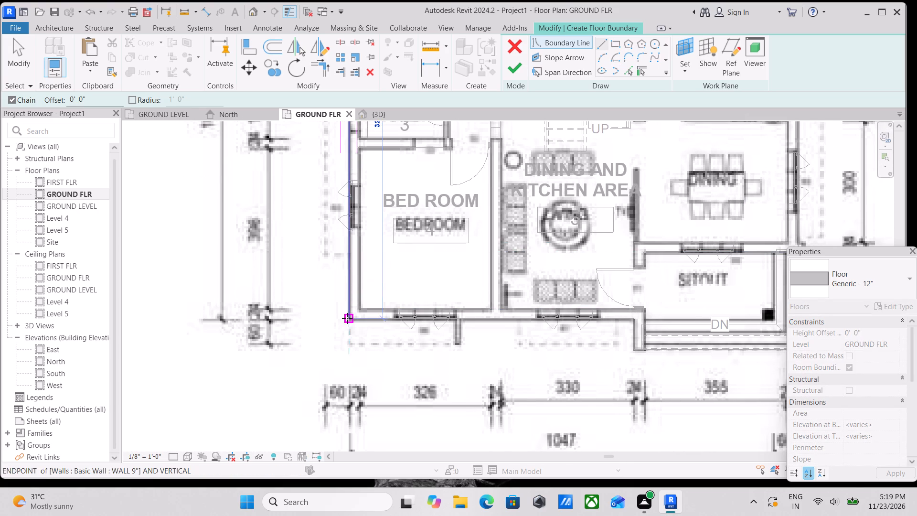
left_click(348, 320)
middle_click_drag(492, 326, 356, 334)
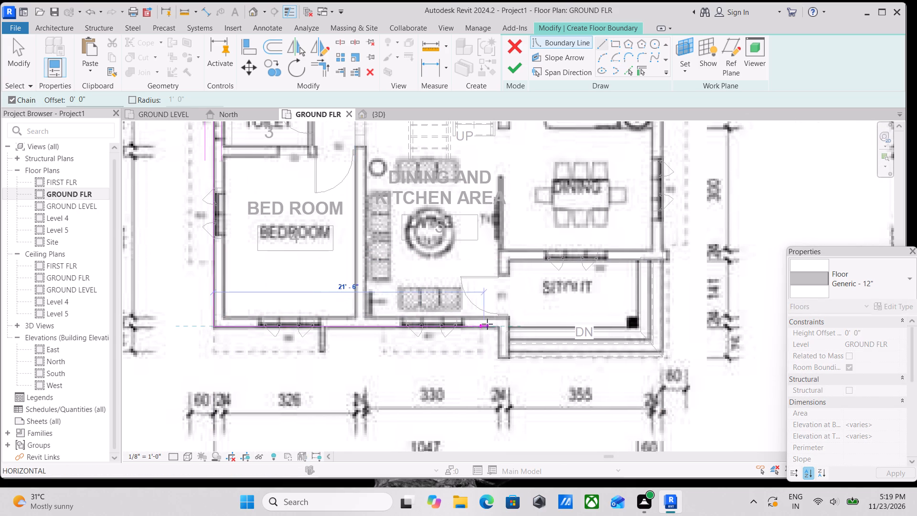
left_click(498, 327)
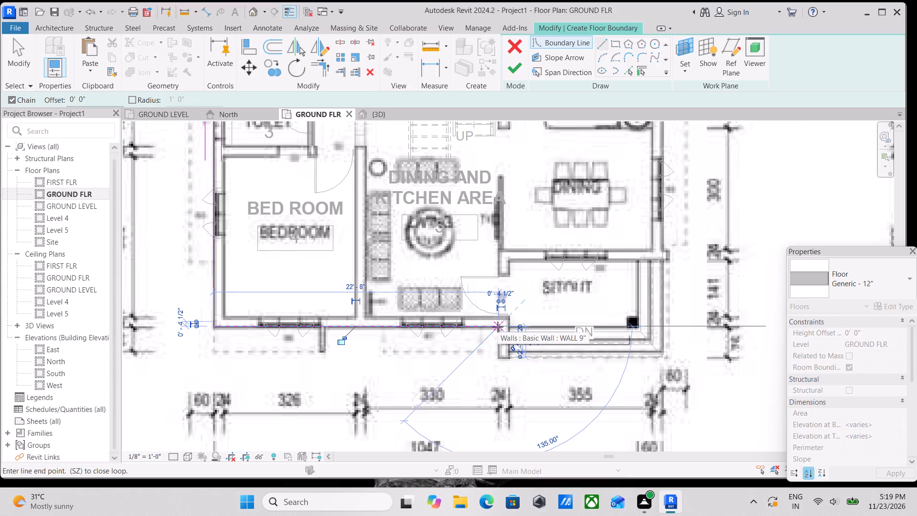
Examine the front wall and sitout on the plan image and house image for the floor boundary's route.
scroll(498, 327, "down", 8)
middle_click_drag(498, 327, 495, 371)
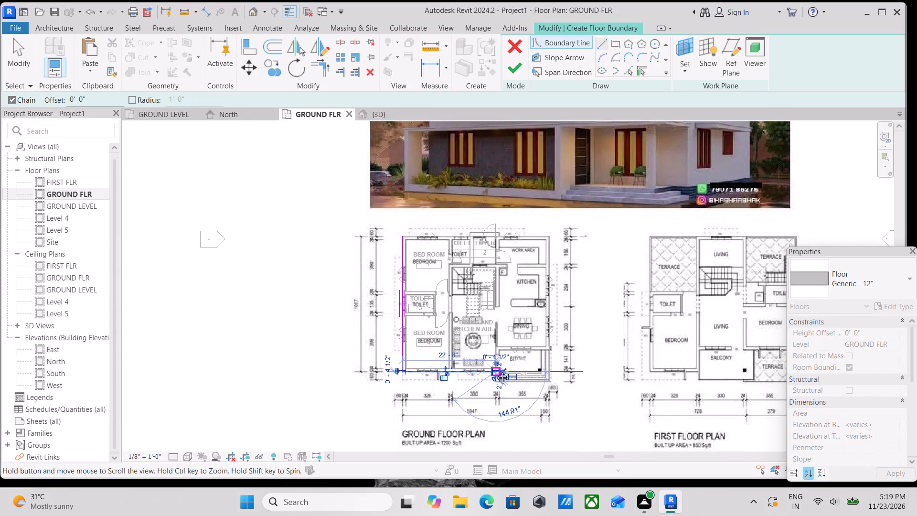
middle_click_drag(495, 371, 495, 370)
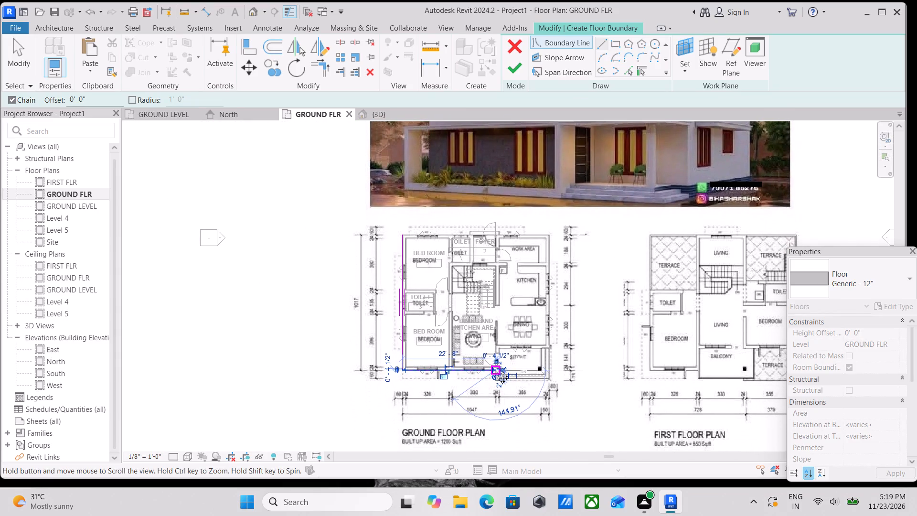
middle_click_drag(495, 370, 492, 359)
scroll(492, 359, "up", 1)
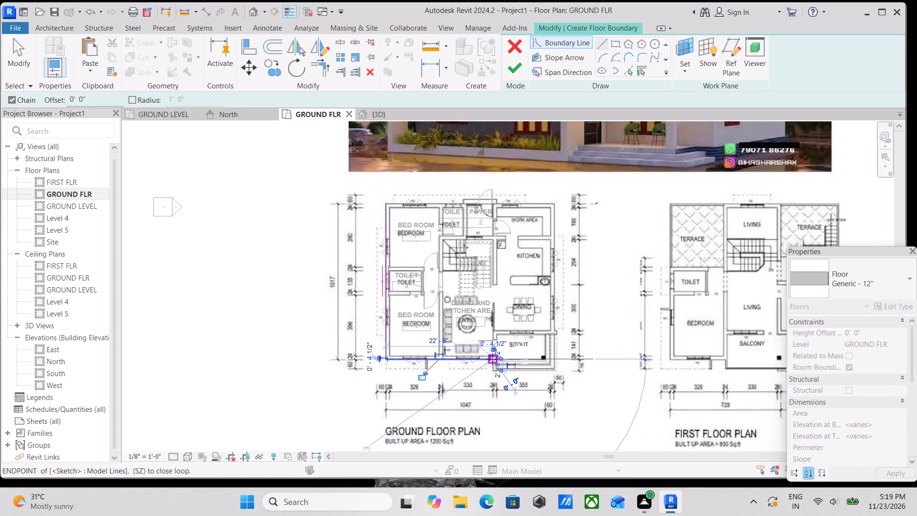
scroll(492, 359, "up", 2)
scroll(492, 359, "down", 3)
middle_click_drag(492, 359, 492, 373)
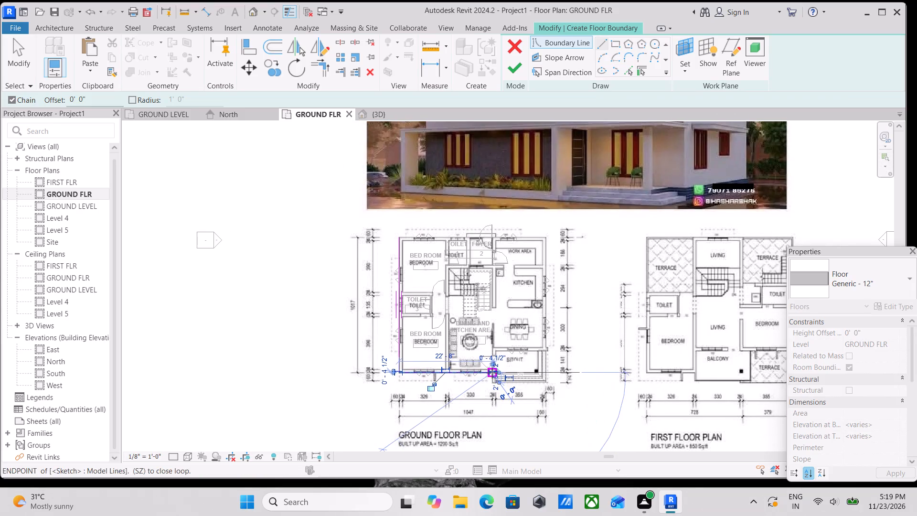
scroll(492, 373, "up", 4)
scroll(492, 373, "down", 2)
middle_click_drag(492, 373, 442, 457)
scroll(447, 457, "down", 1)
middle_click_drag(447, 457, 406, 365)
scroll(406, 365, "down", 1)
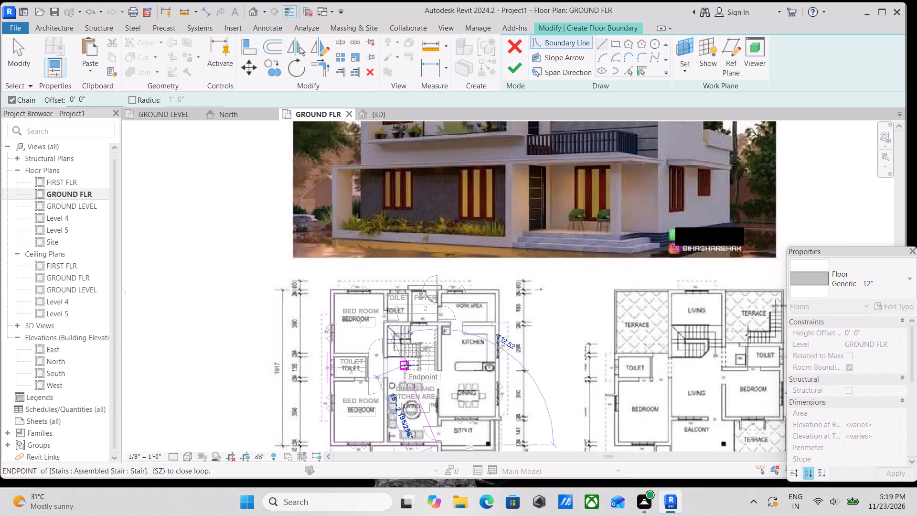
scroll(447, 393, "down", 2)
middle_click_drag(447, 394, 469, 317)
scroll(456, 354, "up", 1)
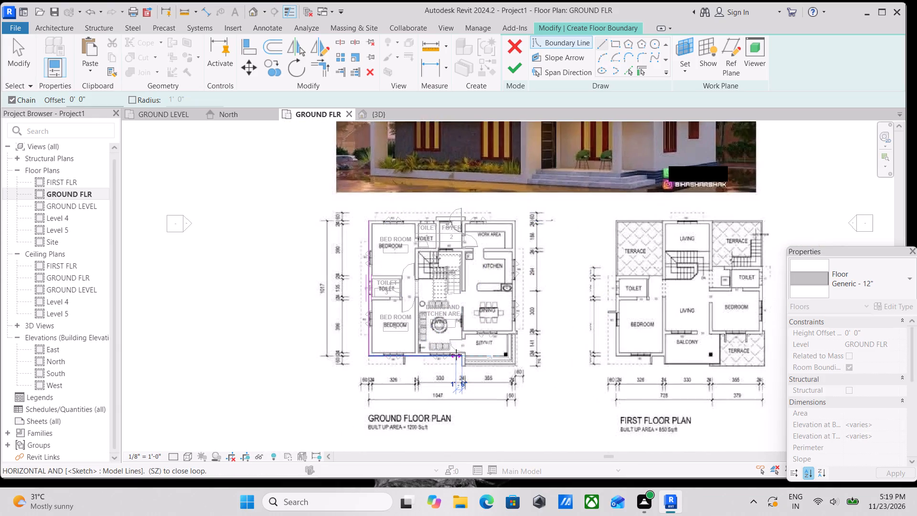
scroll(456, 355, "up", 1)
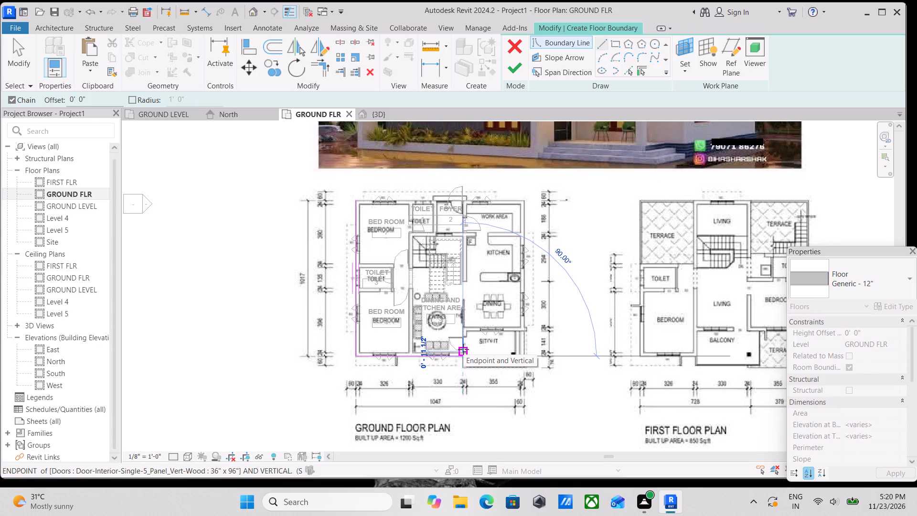
scroll(463, 349, "up", 4)
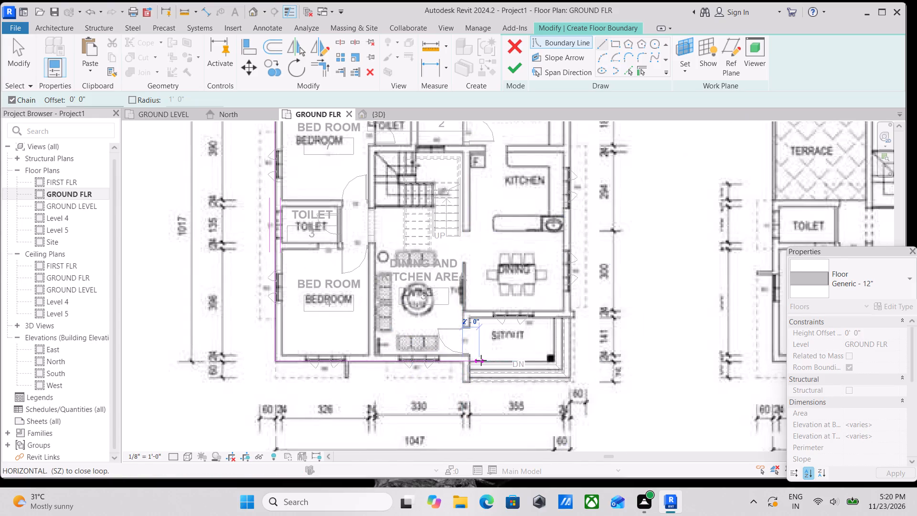
scroll(481, 360, "up", 3)
scroll(449, 363, "down", 1)
middle_click_drag(449, 363, 412, 371)
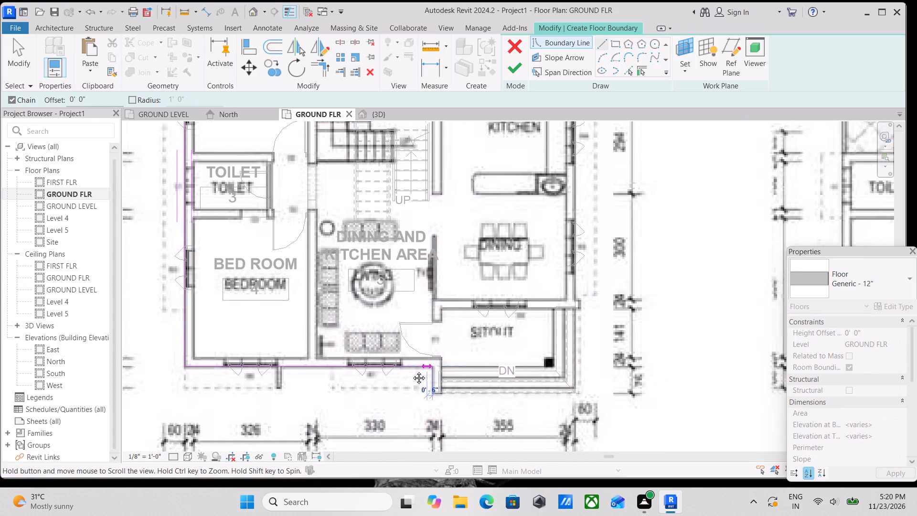
middle_click_drag(412, 371, 389, 372)
scroll(389, 372, "down", 3)
middle_click_drag(389, 372, 337, 378)
scroll(337, 378, "down", 3)
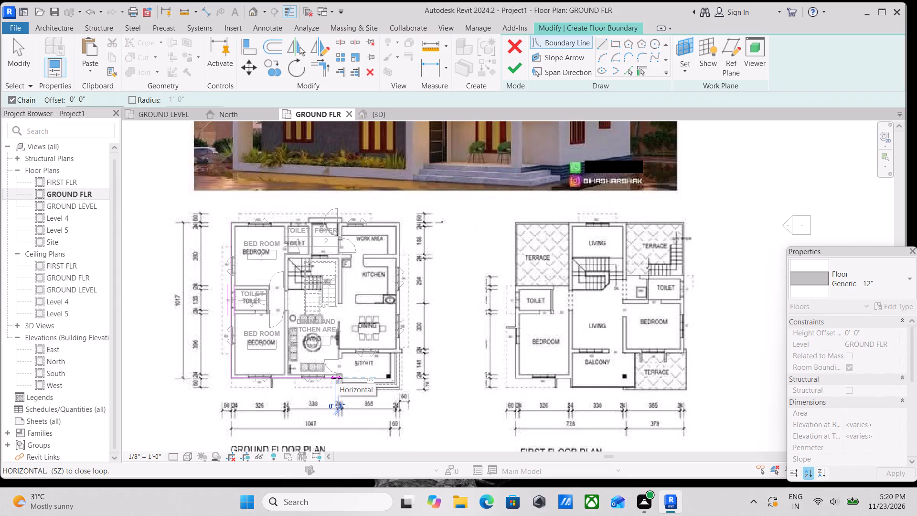
scroll(337, 378, "down", 1)
middle_click_drag(337, 378, 334, 370)
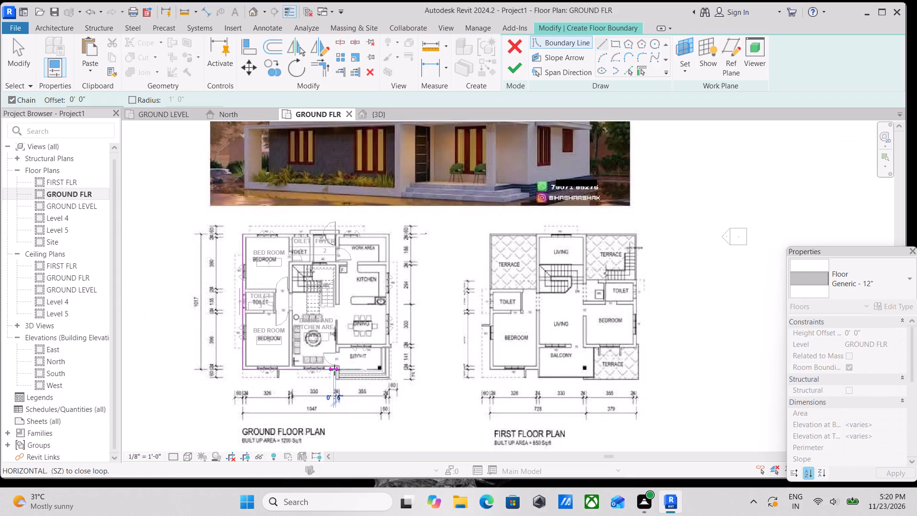
Continue the floor boundary 9" across the end of the front wall and along the top edge of the sitout steps to their outer corner.
scroll(350, 370, "up", 3)
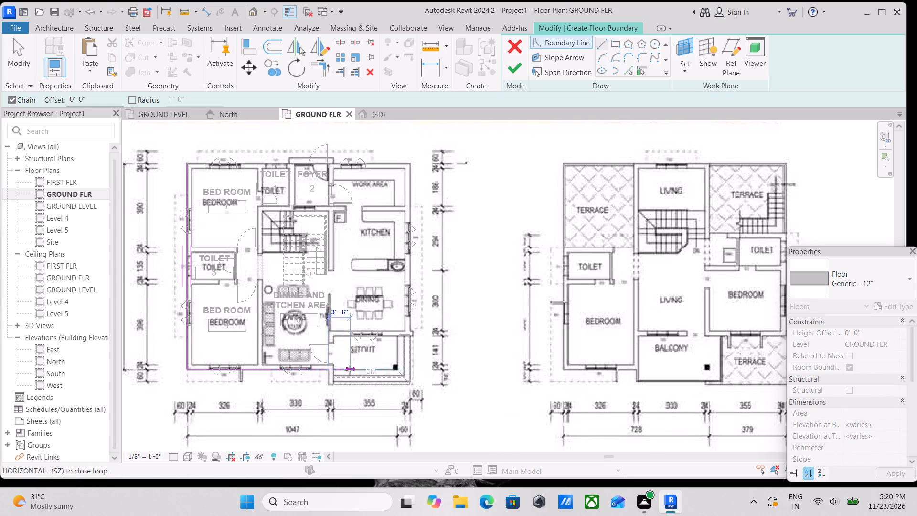
scroll(401, 368, "up", 4)
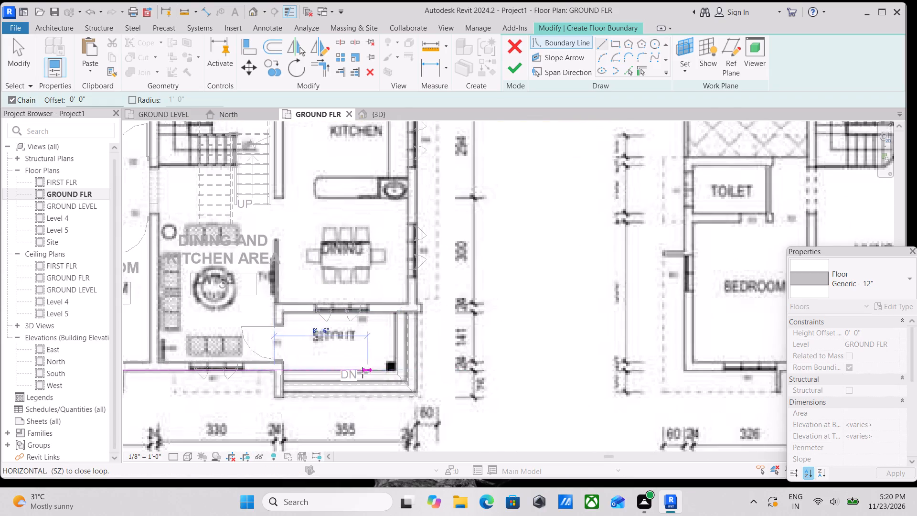
scroll(410, 369, "up", 3)
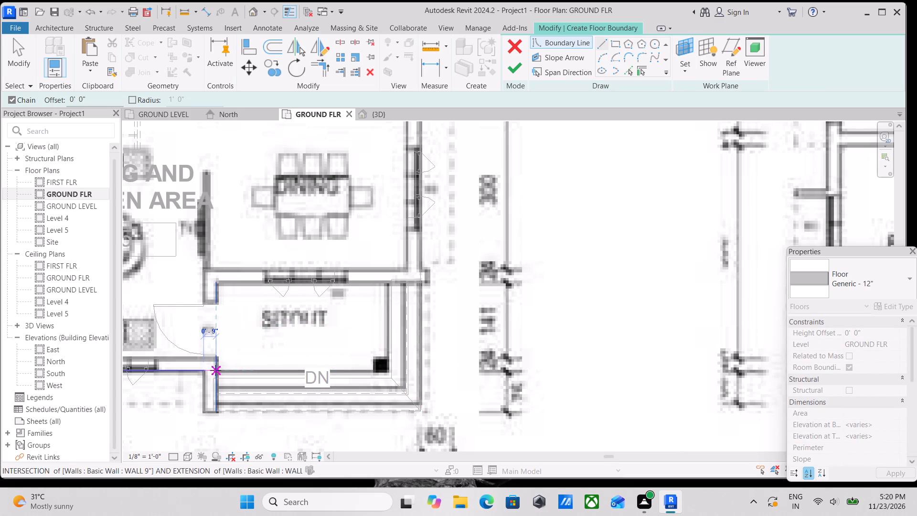
scroll(216, 382, "up", 6)
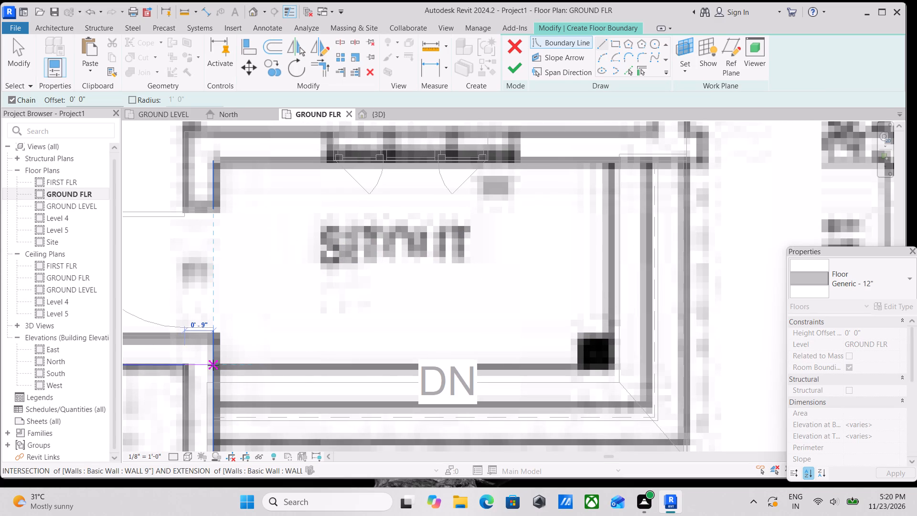
scroll(213, 365, "down", 1)
middle_click_drag(213, 365, 329, 320)
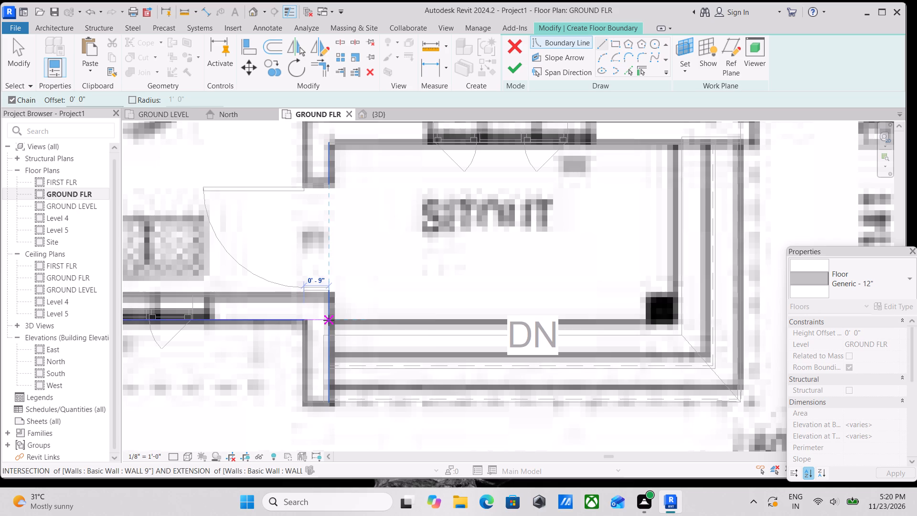
left_click(331, 321)
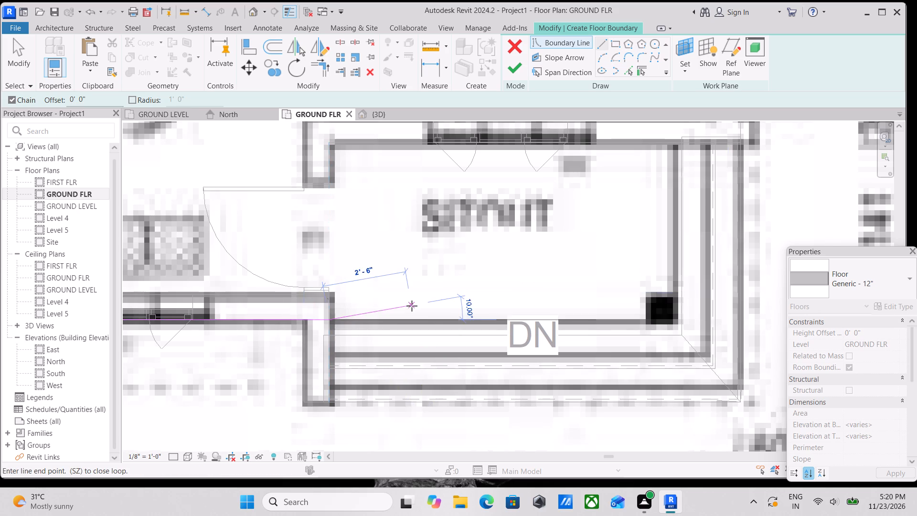
scroll(412, 306, "down", 1)
middle_click_drag(412, 306, 348, 309)
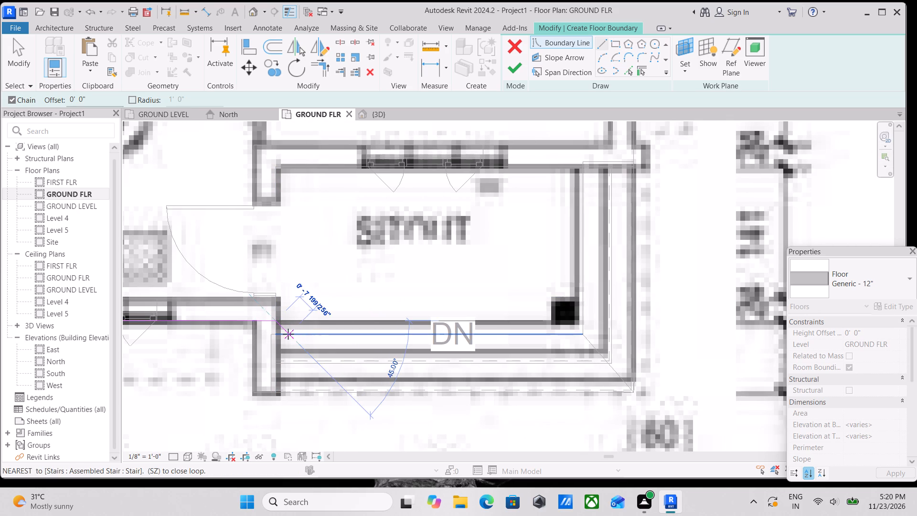
left_click(276, 332)
middle_click_drag(444, 332, 400, 340)
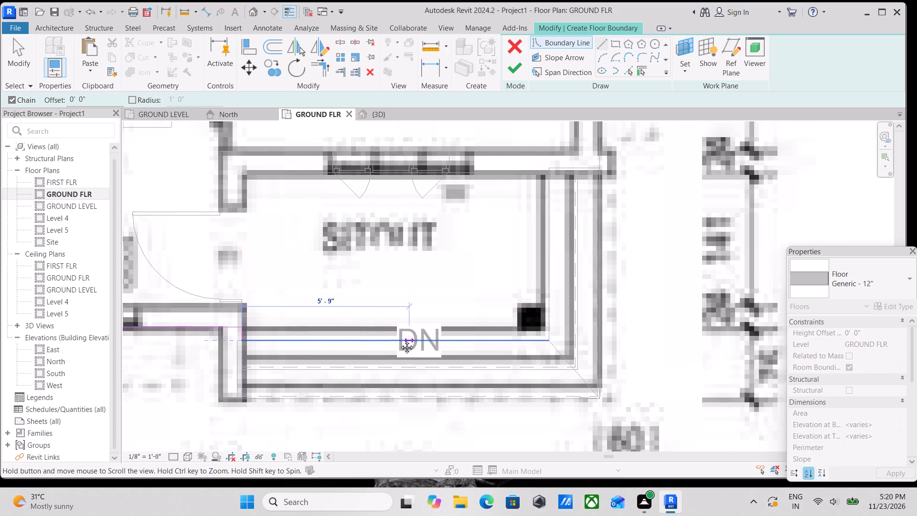
middle_click_drag(400, 340, 399, 341)
left_click(538, 340)
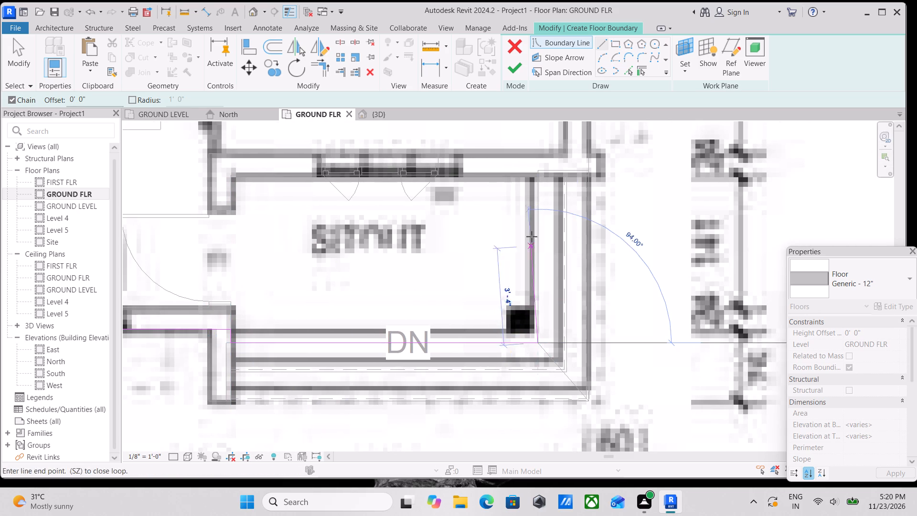
Continue the boundary about 5' 11" along the side edge of the sitout steps to the dining wall, and along it to the outer side wall.
middle_click_drag(532, 232, 552, 322)
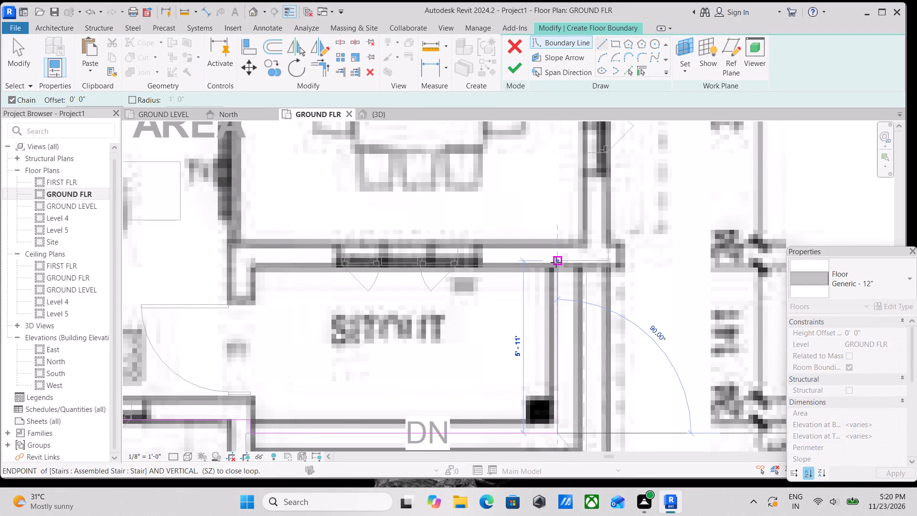
scroll(556, 262, "up", 3)
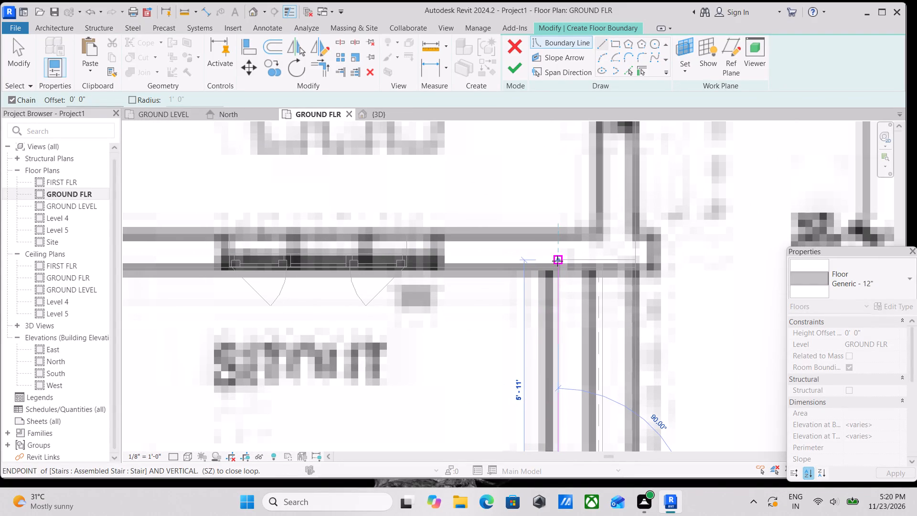
scroll(557, 261, "up", 6)
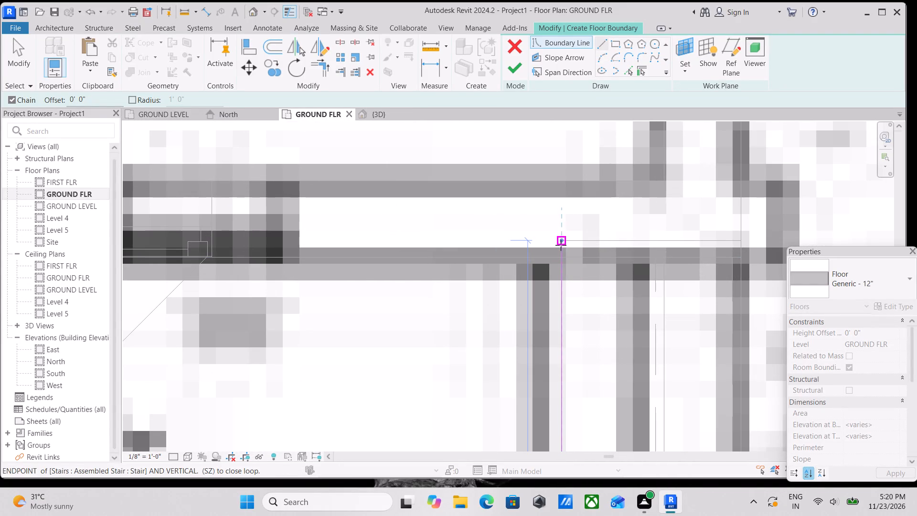
scroll(561, 245, "up", 3)
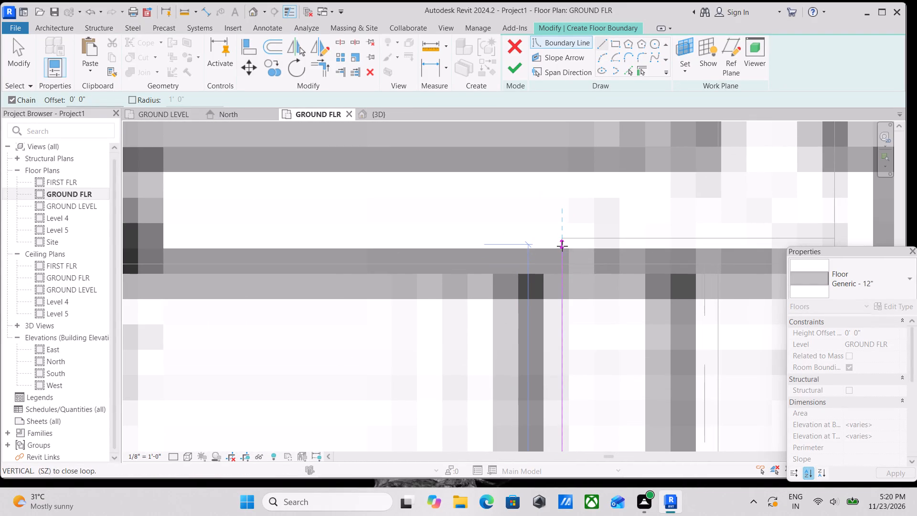
left_click(561, 248)
middle_click_drag(663, 245, 635, 245)
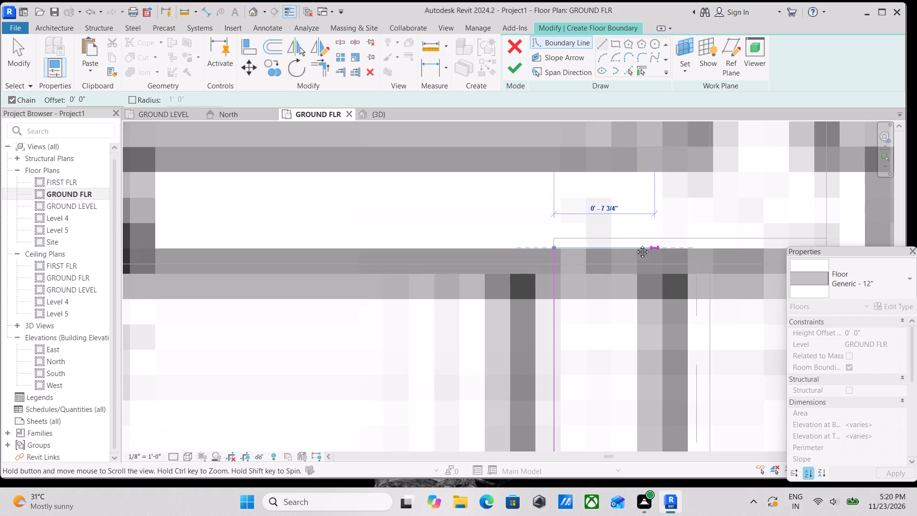
middle_click_drag(635, 245, 515, 256)
scroll(640, 258, "down", 2)
middle_click_drag(640, 258, 538, 276)
scroll(538, 276, "up", 1)
scroll(538, 276, "down", 8)
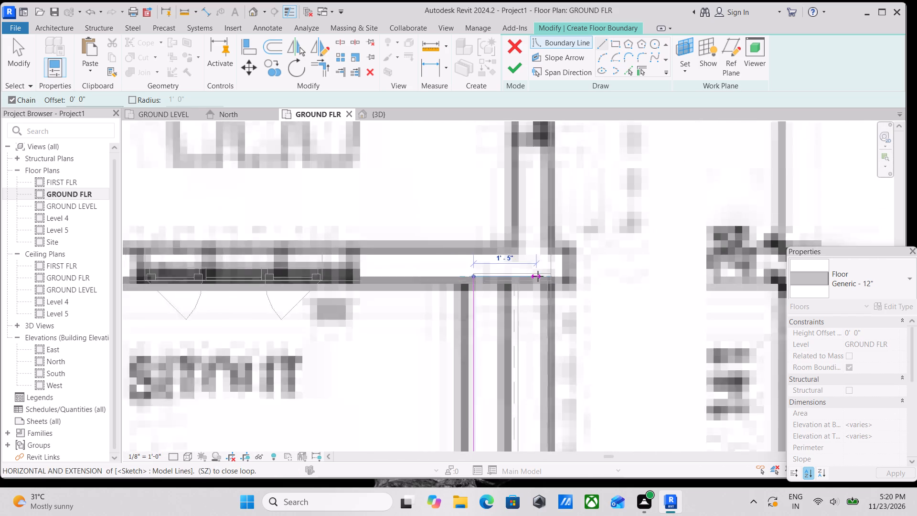
scroll(538, 276, "down", 10)
scroll(538, 276, "up", 7)
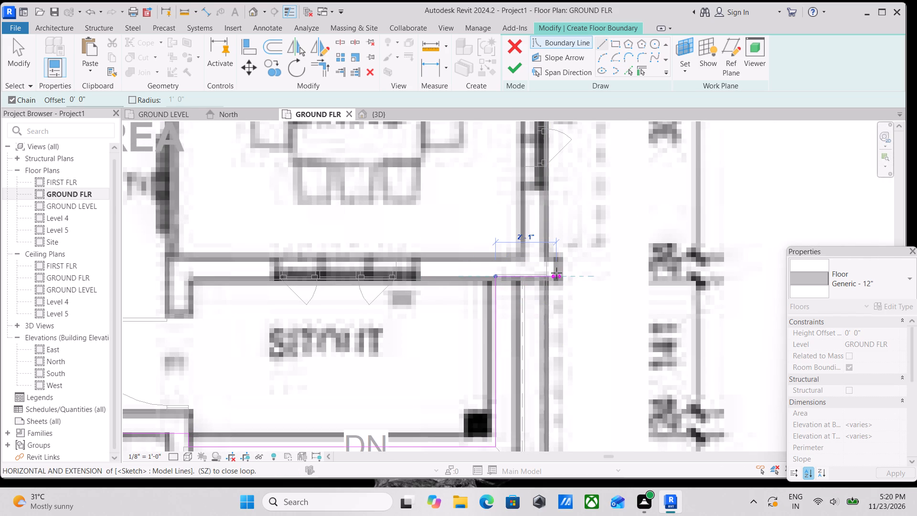
left_click(547, 275)
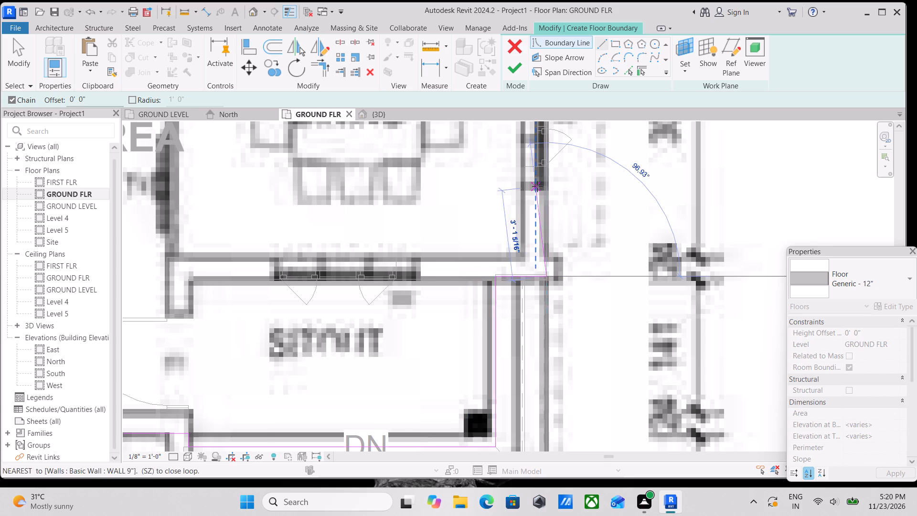
Extend the floor boundary along the outer side wall of the dining and kitchen to the rear corner at the work area.
scroll(537, 186, "down", 1)
middle_click_drag(552, 216, 579, 339)
scroll(580, 214, "down", 2)
middle_click_drag(580, 214, 595, 360)
scroll(593, 250, "down", 2)
middle_click_drag(593, 250, 599, 375)
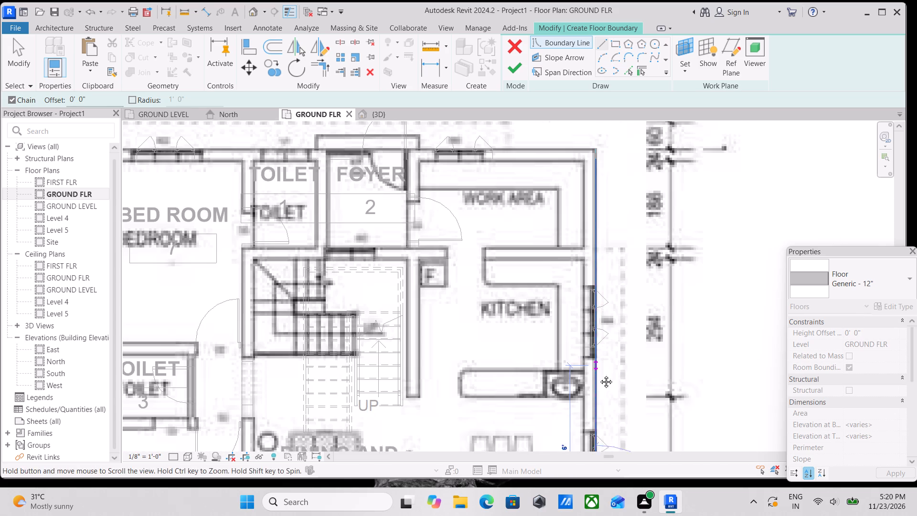
middle_click_drag(599, 375, 599, 376)
scroll(599, 300, "down", 2)
middle_click_drag(599, 300, 609, 371)
scroll(610, 269, "up", 4)
left_click(604, 265)
Close the floor boundary with a 35' 8 1/2" line along the rear wall to the bedroom's outer corner, and end line drawing.
middle_click_drag(389, 260, 426, 278)
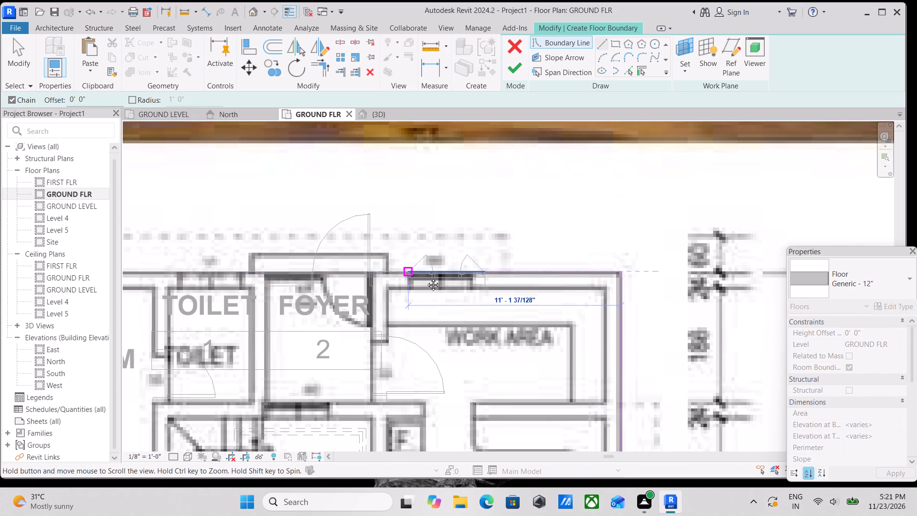
middle_click_drag(426, 278, 463, 295)
scroll(432, 295, "up", 3)
middle_click_drag(371, 294, 425, 301)
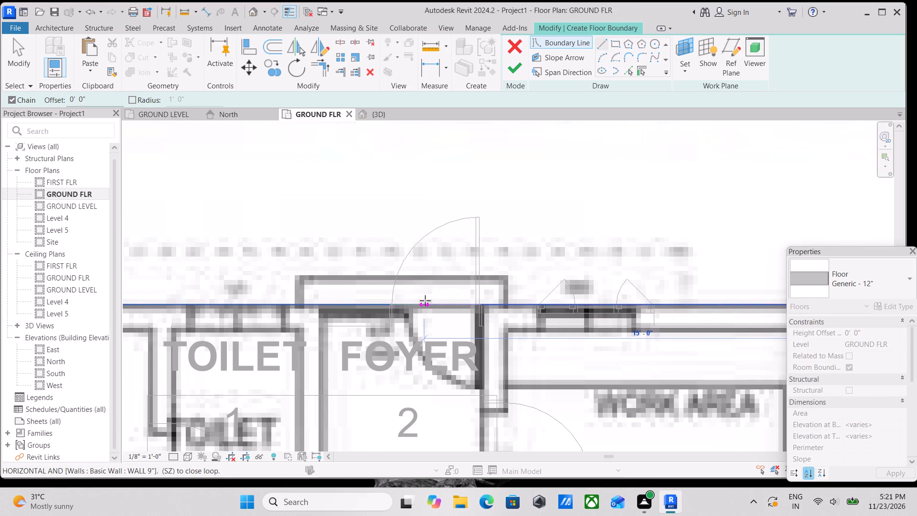
scroll(272, 295, "down", 1)
middle_click_drag(272, 295, 457, 286)
middle_click_drag(320, 293, 519, 303)
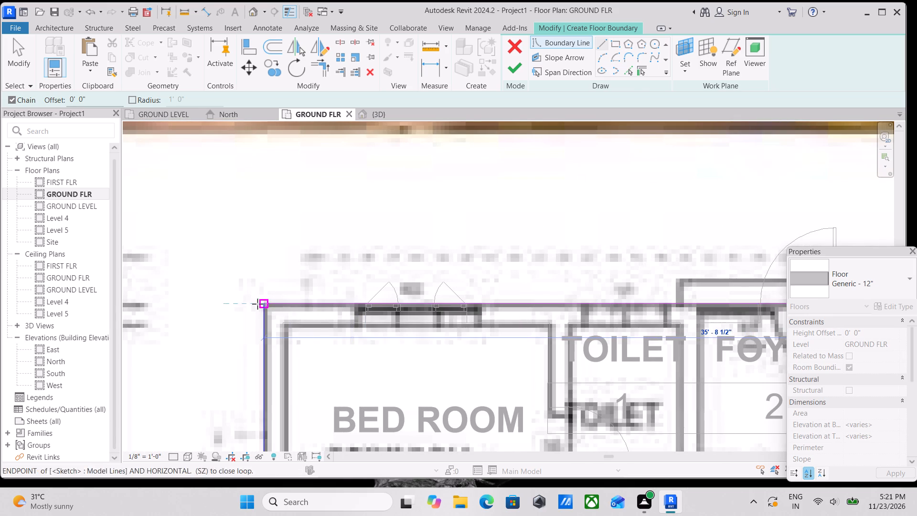
left_click(262, 302)
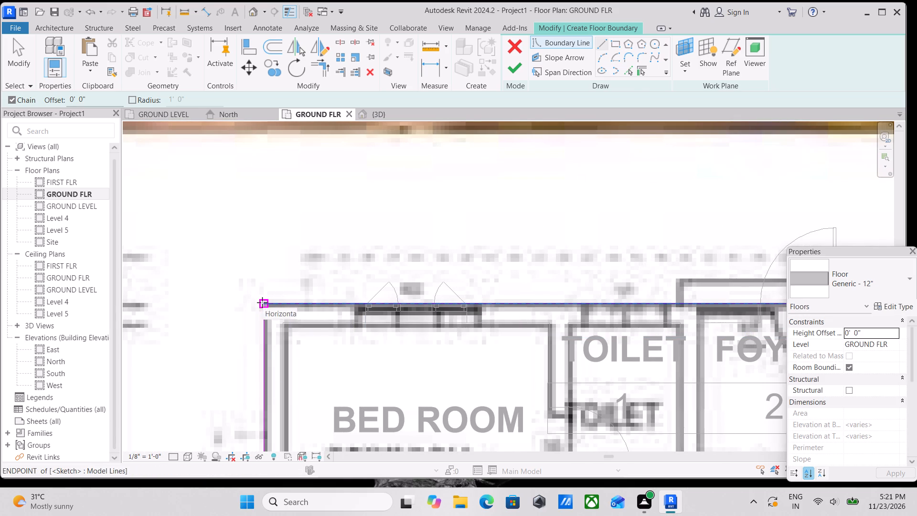
key("Escape")
scroll(357, 286, "down", 4)
key("Escape")
scroll(417, 297, "down", 3)
key("Escape")
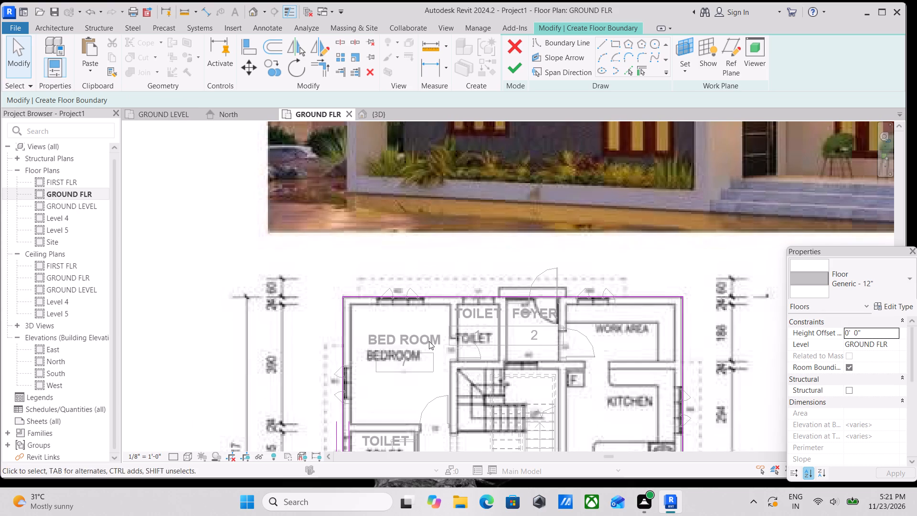
middle_click_drag(429, 341, 443, 280)
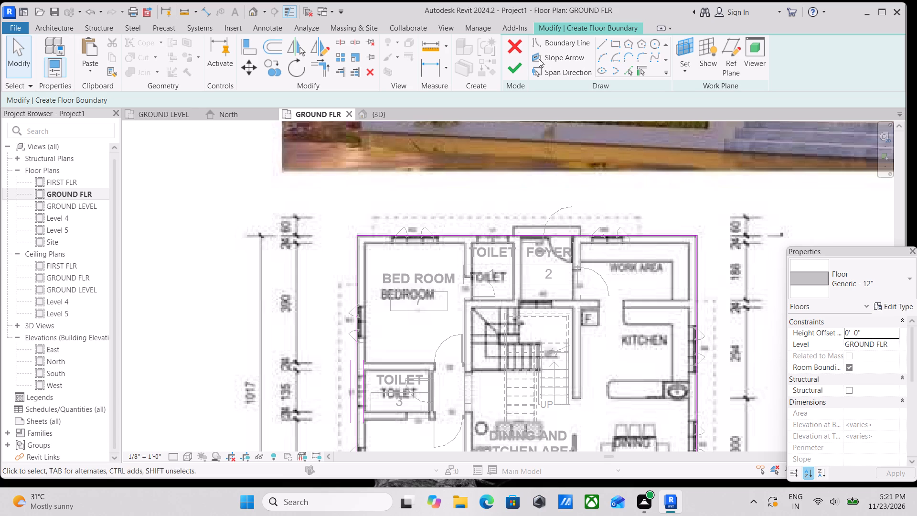
Finish the boundary sketch to create the Generic - 12" floor on the GROUND FLR level.
left_click(510, 67)
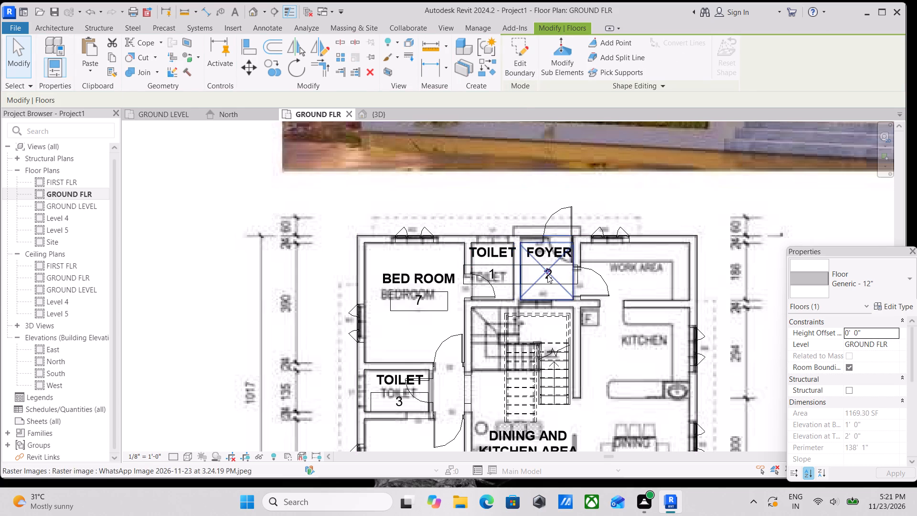
Switch to the 3D view and examine the new floor slab across the house and at the sitout.
scroll(562, 275, "down", 2)
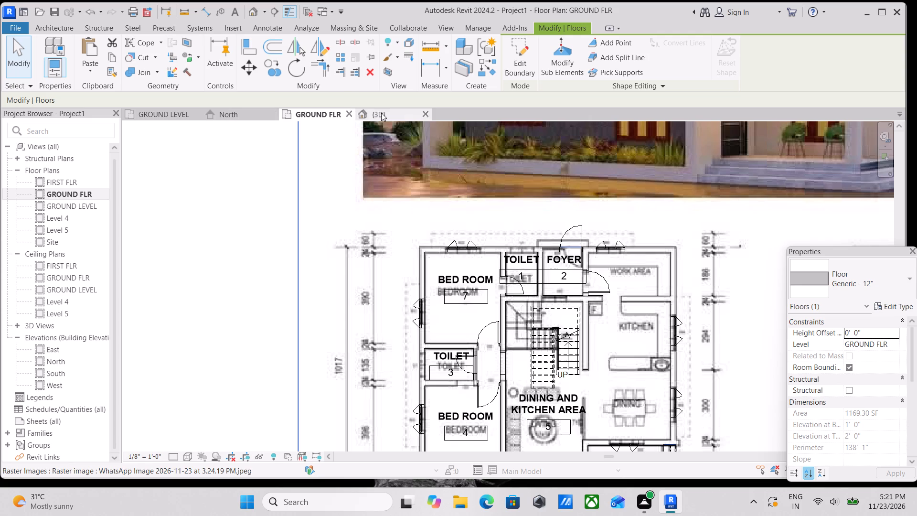
left_click(381, 113)
scroll(497, 350, "up", 2)
scroll(538, 359, "up", 3)
key("Escape")
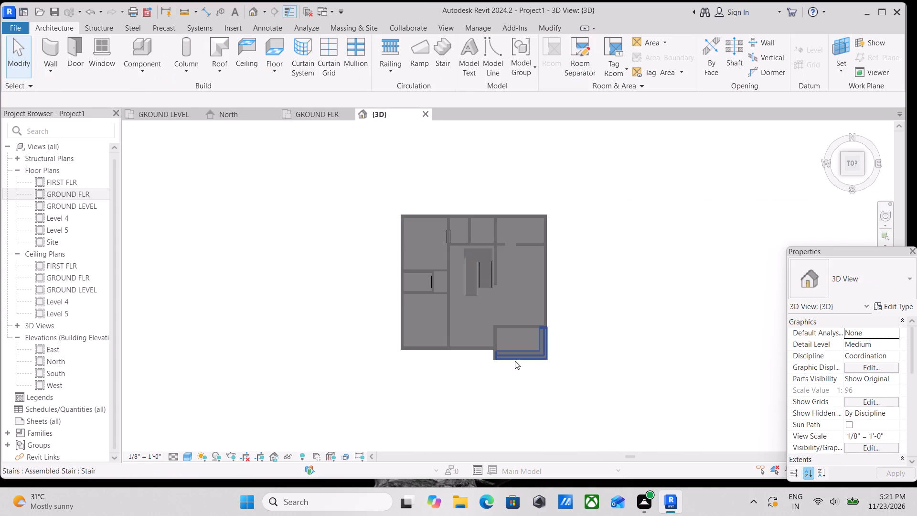
scroll(505, 361, "up", 2)
scroll(505, 361, "down", 2)
middle_click_drag(501, 361, 558, 211, "shift")
middle_click_drag(568, 355, 545, 285, "shift")
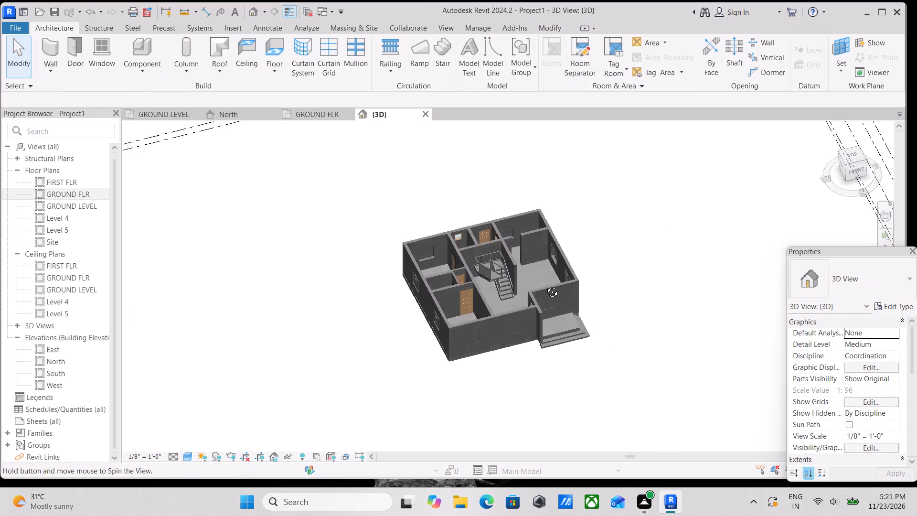
middle_click_drag(545, 285, 545, 256, "shift")
scroll(582, 321, "up", 7)
middle_click_drag(533, 294, 519, 269, "shift")
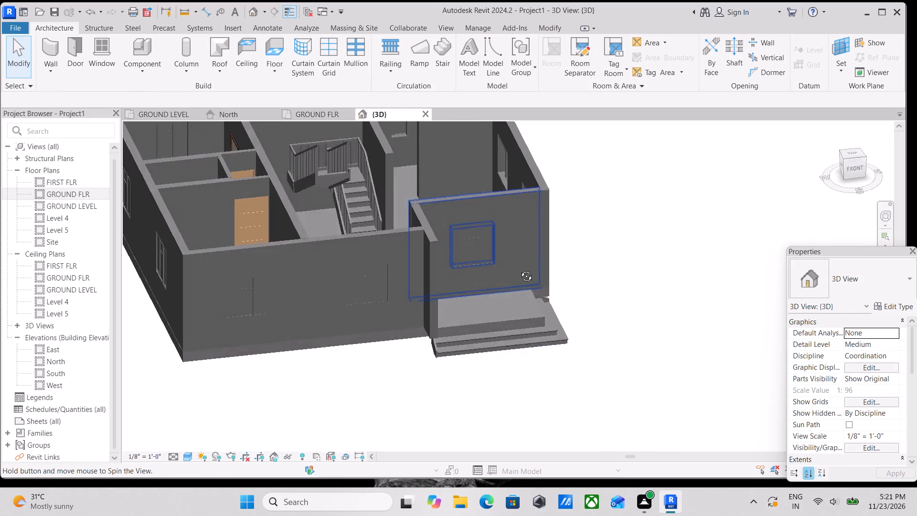
middle_click_drag(519, 269, 510, 261, "shift")
scroll(505, 295, "up", 3)
Select the floor slab and examine how its edges meet the sitout steps from the front.
left_click(416, 330)
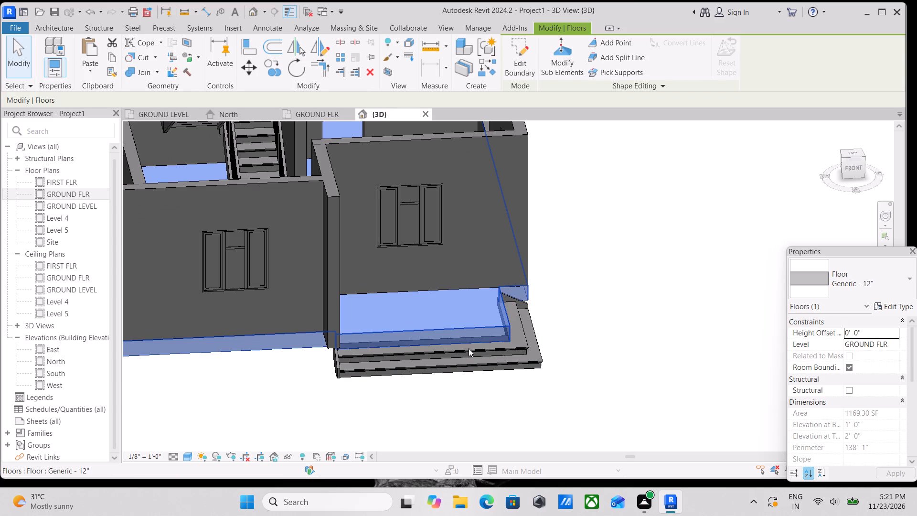
middle_click_drag(501, 348, 517, 311)
scroll(496, 345, "up", 1)
scroll(400, 322, "down", 4)
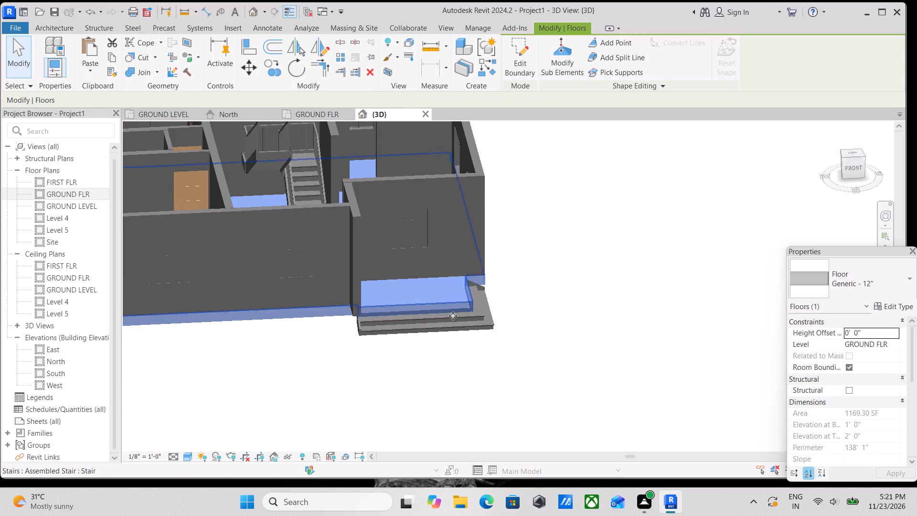
scroll(472, 309, "up", 3)
key("Escape")
scroll(511, 307, "up", 2)
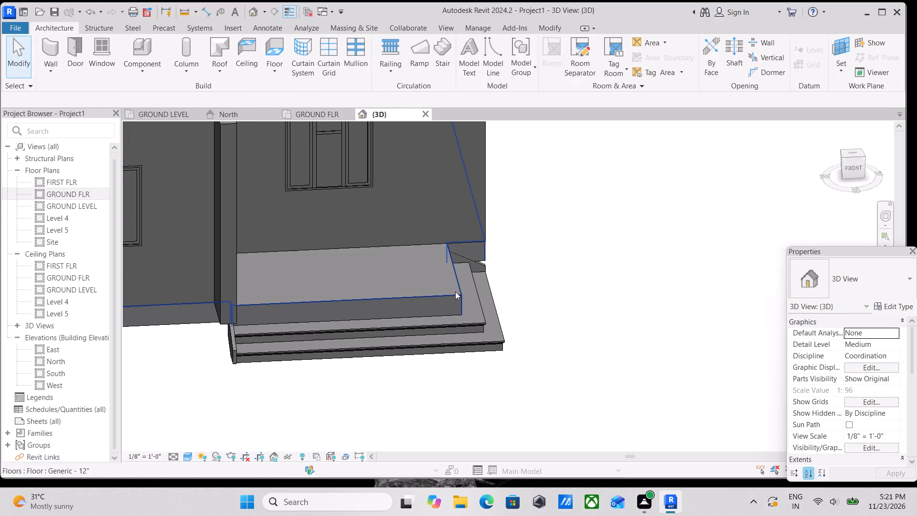
key("Escape")
left_click(454, 291)
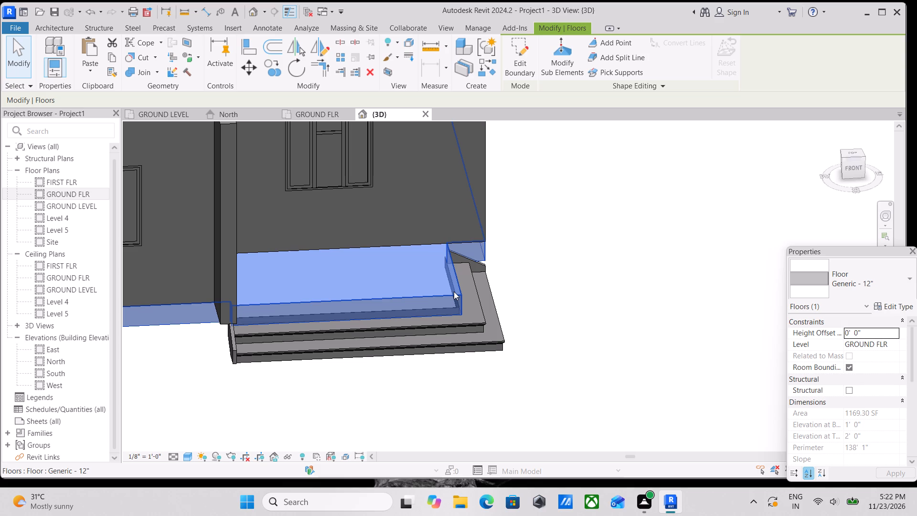
scroll(454, 291, "up", 2)
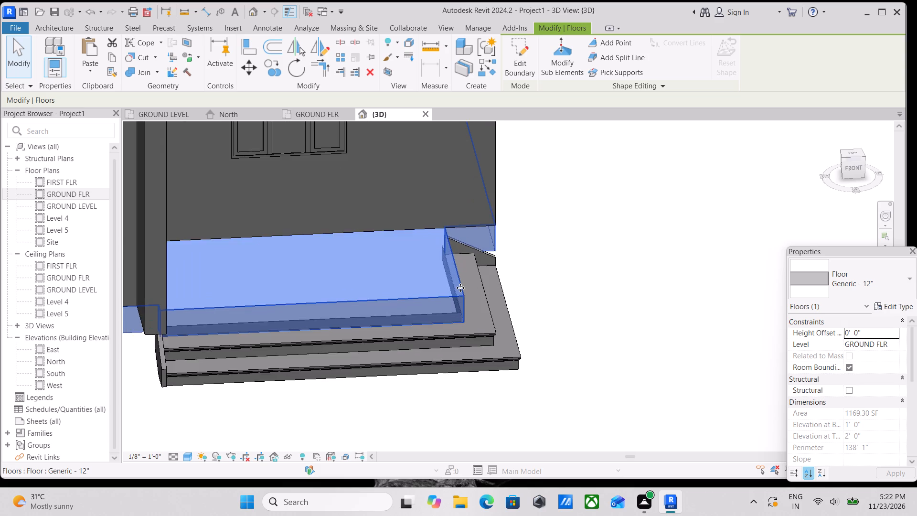
scroll(460, 288, "down", 3)
middle_click_drag(451, 315, 459, 321)
key("Escape")
middle_click_drag(288, 341, 430, 344)
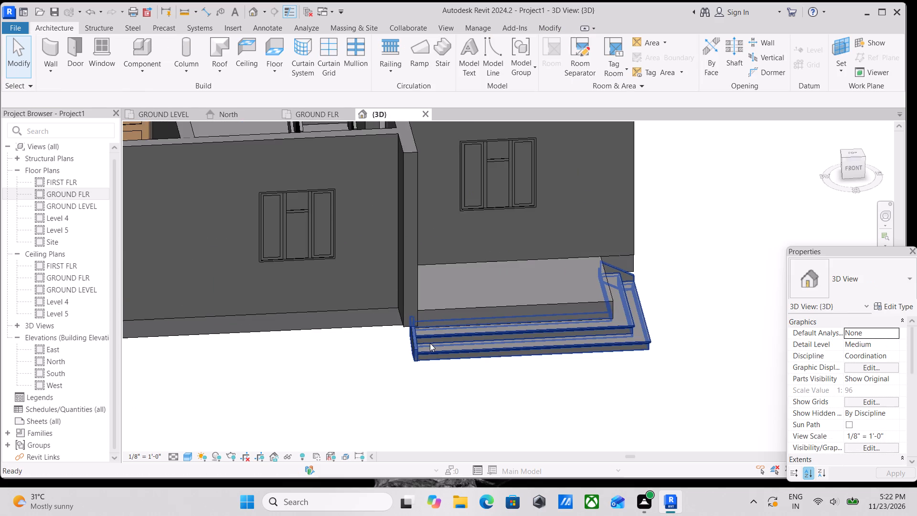
Inspect the slab's outer corner above the sitout steps from a low angle on the entrance side.
scroll(427, 349, "down", 2)
middle_click_drag(466, 345, 426, 254, "shift")
middle_click_drag(429, 266, 459, 324)
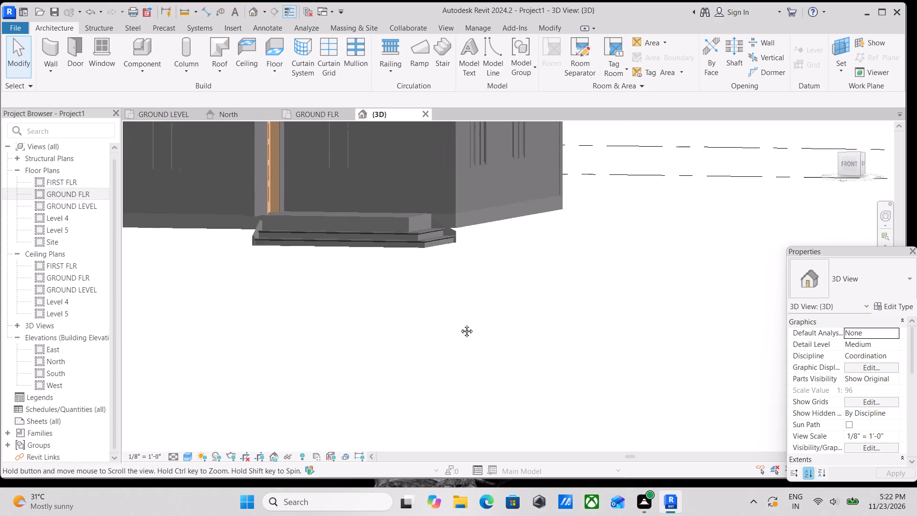
middle_click_drag(459, 324, 471, 387)
scroll(414, 291, "up", 3)
middle_click_drag(416, 301, 418, 331, "shift")
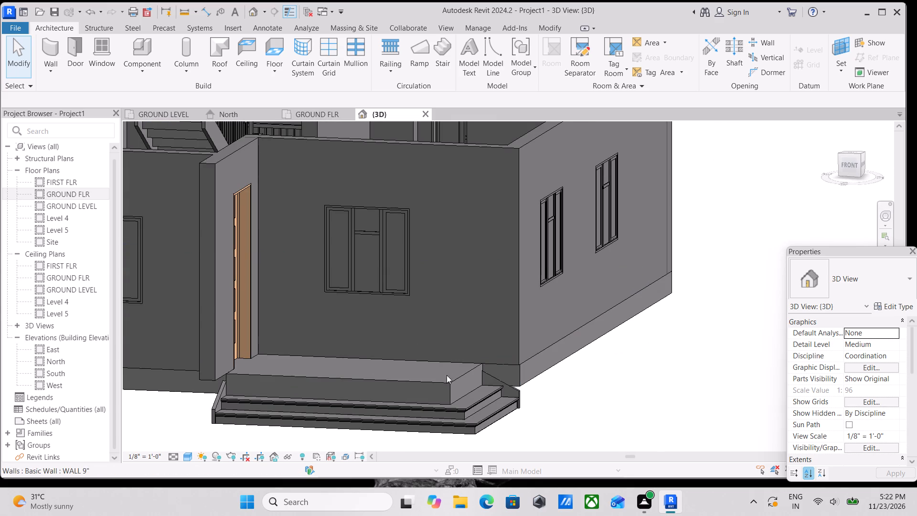
left_click(446, 383)
scroll(446, 383, "down", 1)
middle_click_drag(446, 383, 456, 369)
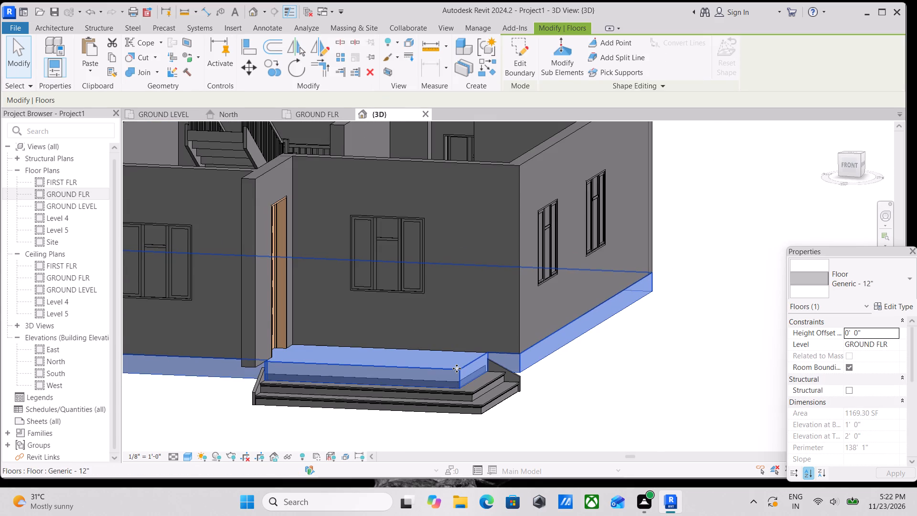
scroll(461, 387, "up", 2)
key("Escape")
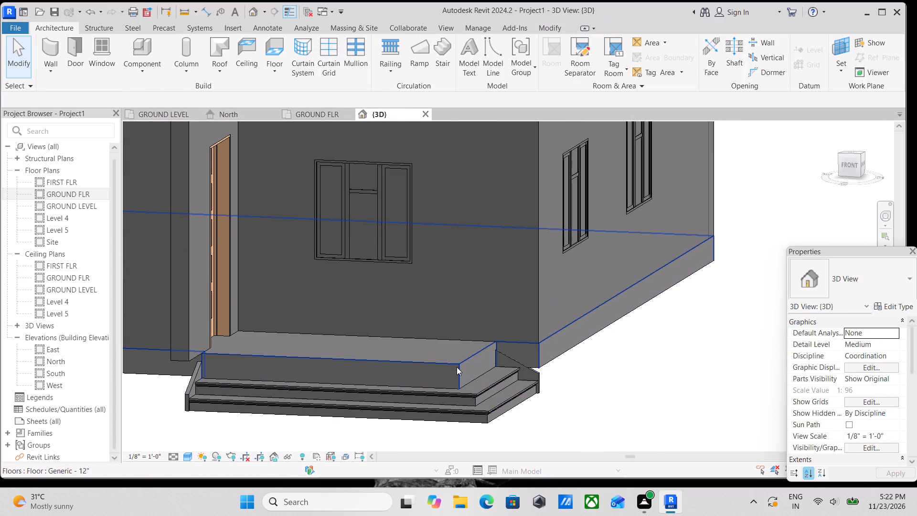
Open the floor slab's boundary for editing and set the 3D view to look from the top.
left_click(457, 367)
middle_click_drag(457, 367, 523, 371)
middle_click_drag(469, 382, 482, 381)
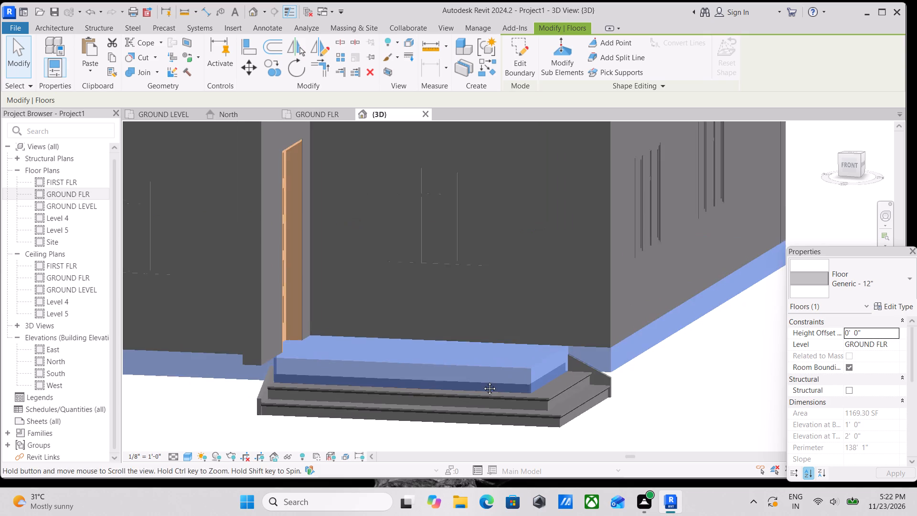
middle_click_drag(482, 381, 483, 380)
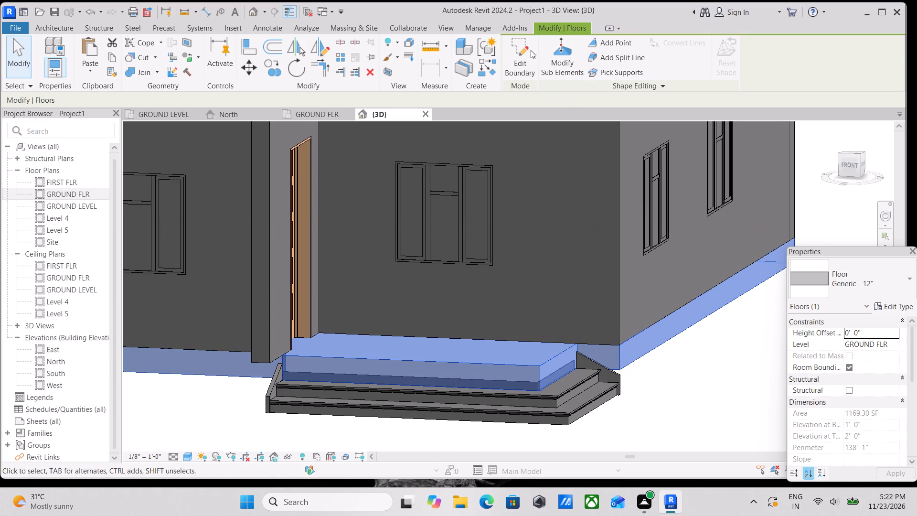
left_click(518, 51)
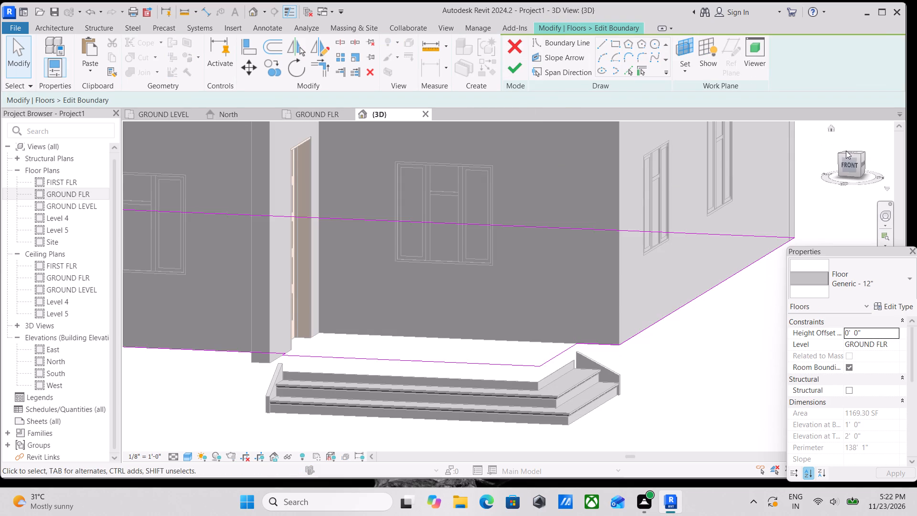
left_click(851, 154)
left_click(851, 154)
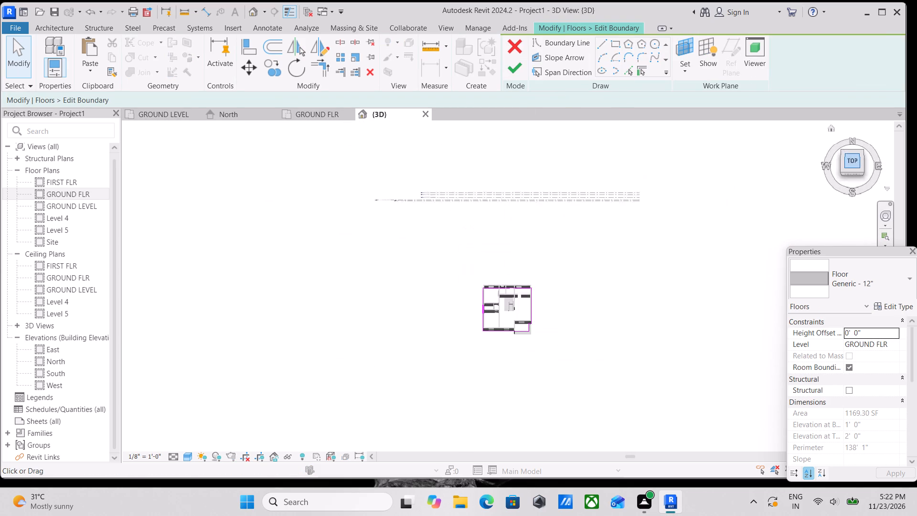
Nudge the sitout's outer side boundary line inward to 10' 5 1/2" from the entrance wall.
scroll(586, 305, "up", 4)
scroll(517, 381, "up", 4)
scroll(531, 327, "up", 7)
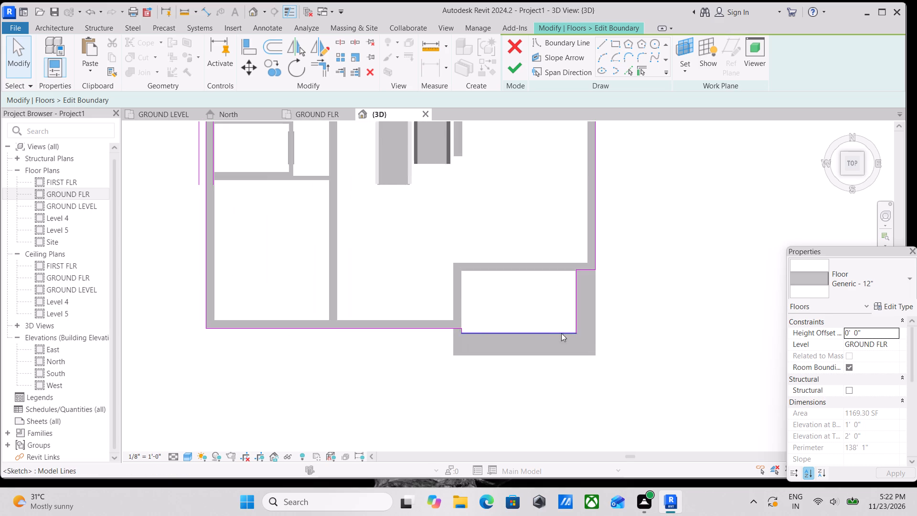
scroll(580, 331, "up", 12)
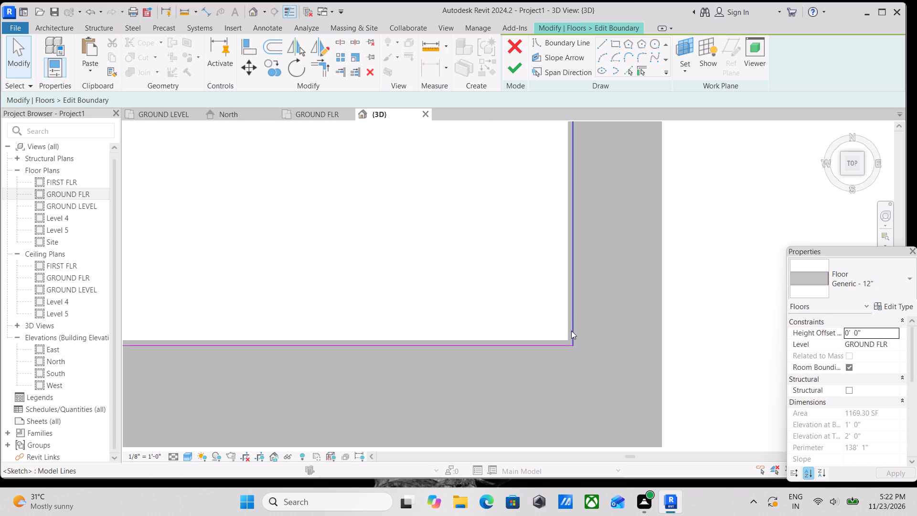
scroll(571, 331, "up", 4)
left_click(574, 316)
scroll(569, 332, "up", 2)
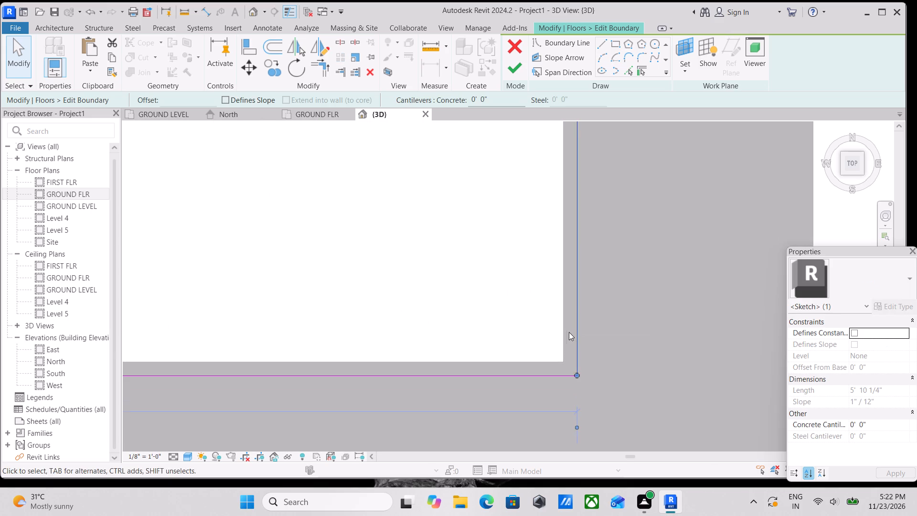
middle_click_drag(572, 324, 574, 346)
scroll(574, 346, "down", 10)
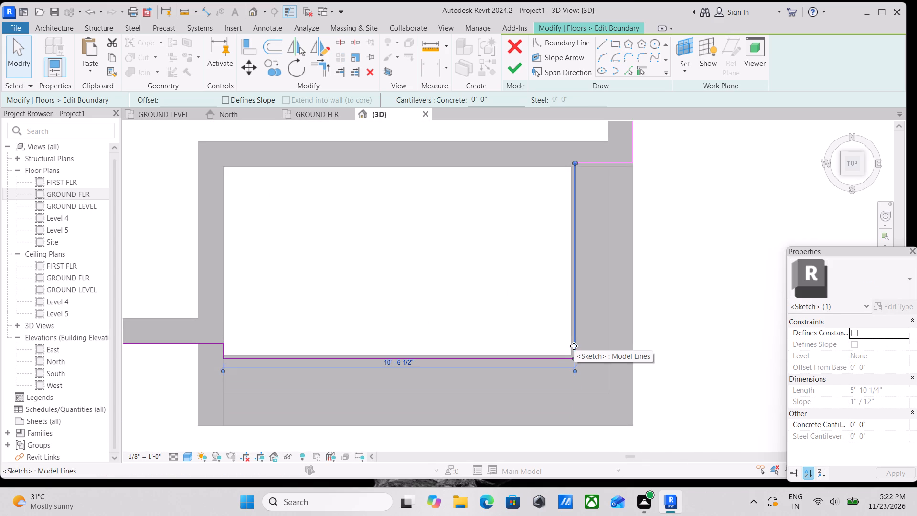
key("Left")
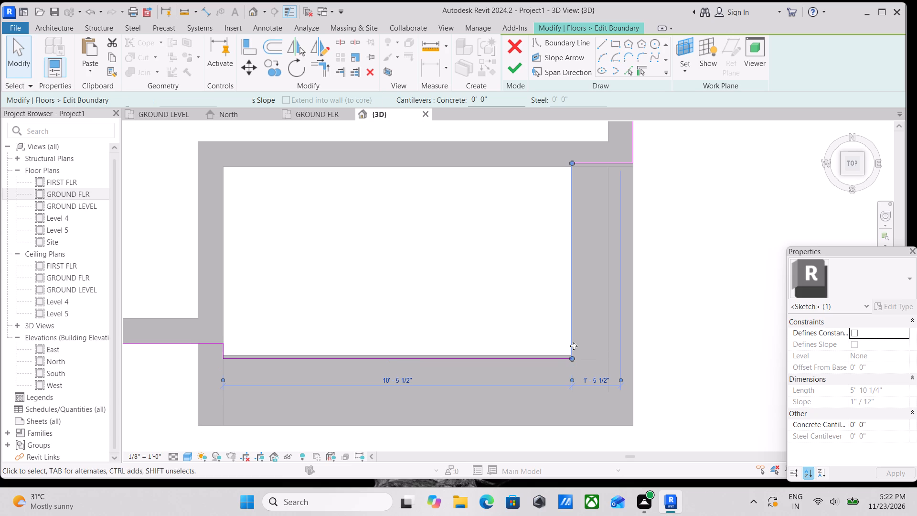
key("Escape")
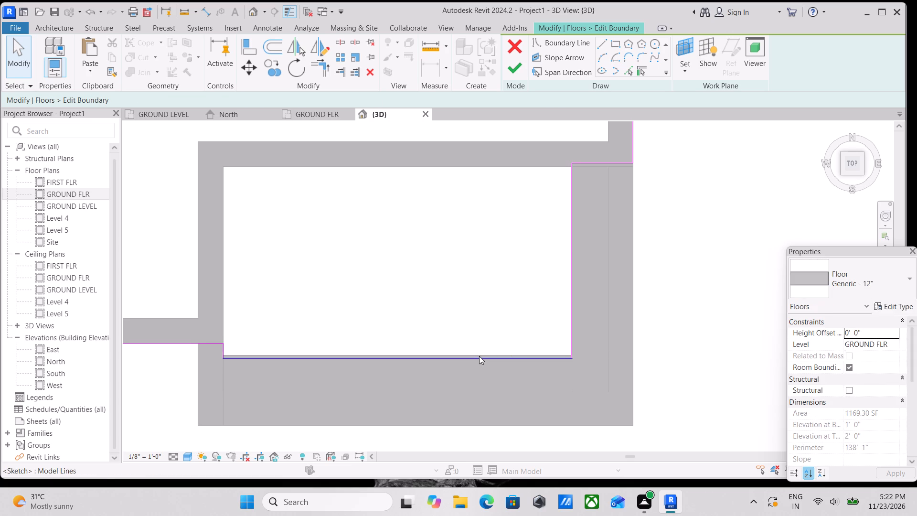
Nudge the sitout's front boundary line toward the house, onto the steps' inner edge, 4 1/4" from the front wall line.
left_click(479, 356)
scroll(480, 356, "up", 2)
key("Up")
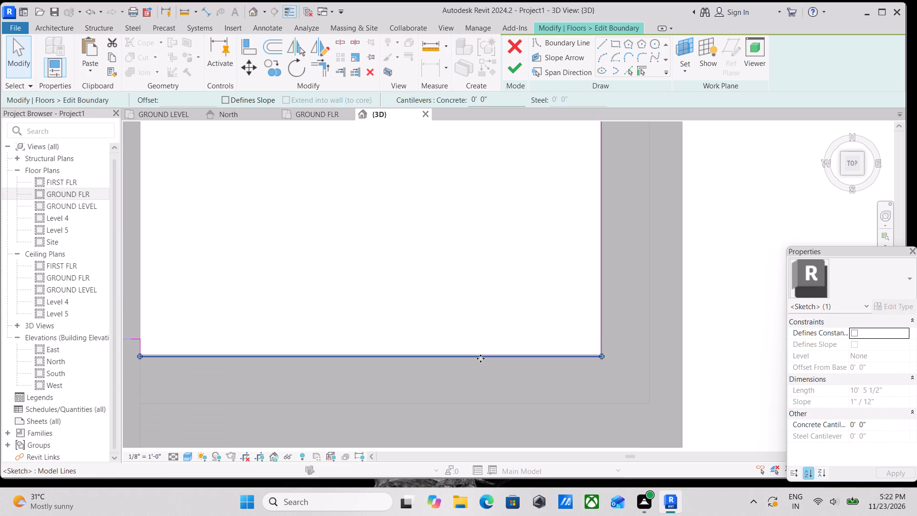
key("Up")
scroll(385, 365, "up", 2)
middle_click_drag(384, 363, 441, 343)
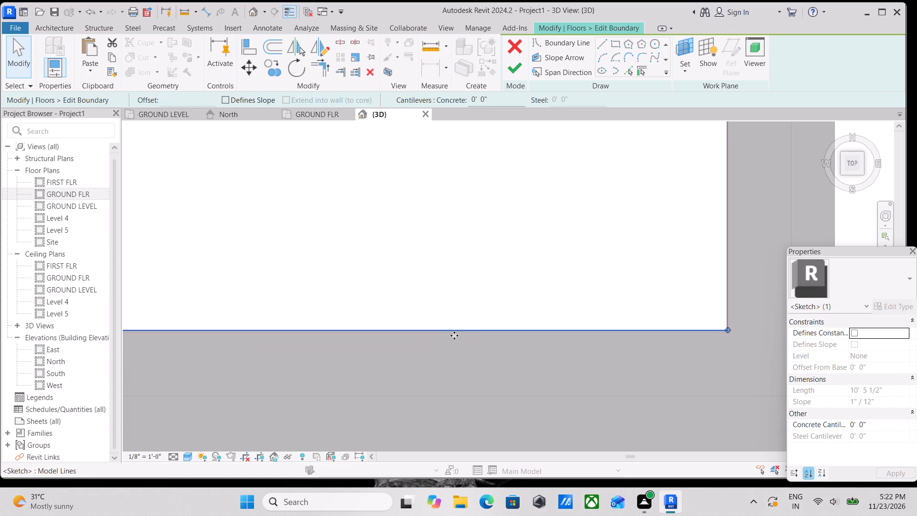
key("Down")
scroll(580, 348, "up", 3)
scroll(400, 326, "down", 2)
middle_click_drag(400, 326, 601, 301)
middle_click_drag(360, 302, 493, 304)
scroll(324, 282, "up", 4)
scroll(352, 328, "up", 3)
middle_click_drag(390, 316, 370, 320)
key("Up")
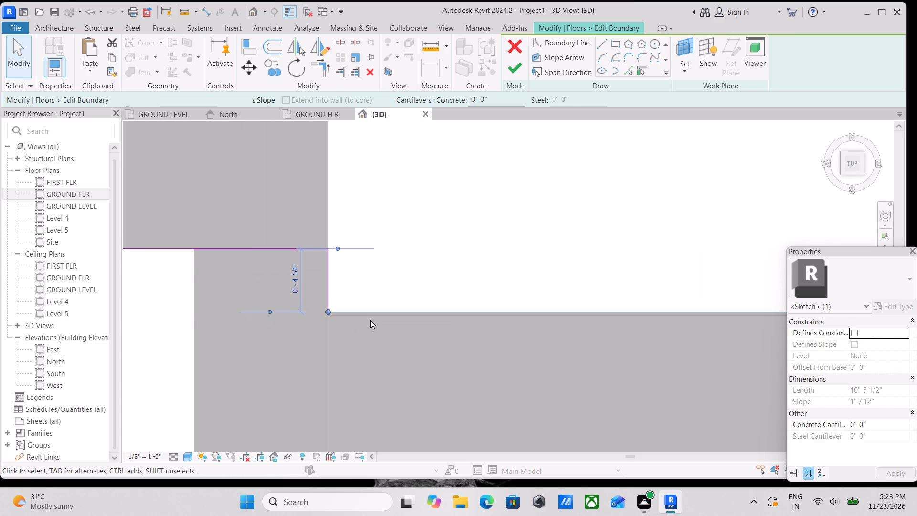
Nudge the sitout's outer side boundary line further inward to the steps' inner edge, 10' 5 1/4" from the entrance wall.
scroll(370, 320, "down", 5)
scroll(516, 285, "down", 2)
middle_click_drag(507, 285, 155, 296)
scroll(501, 290, "down", 1)
middle_click_drag(501, 290, 405, 304)
scroll(600, 299, "up", 17)
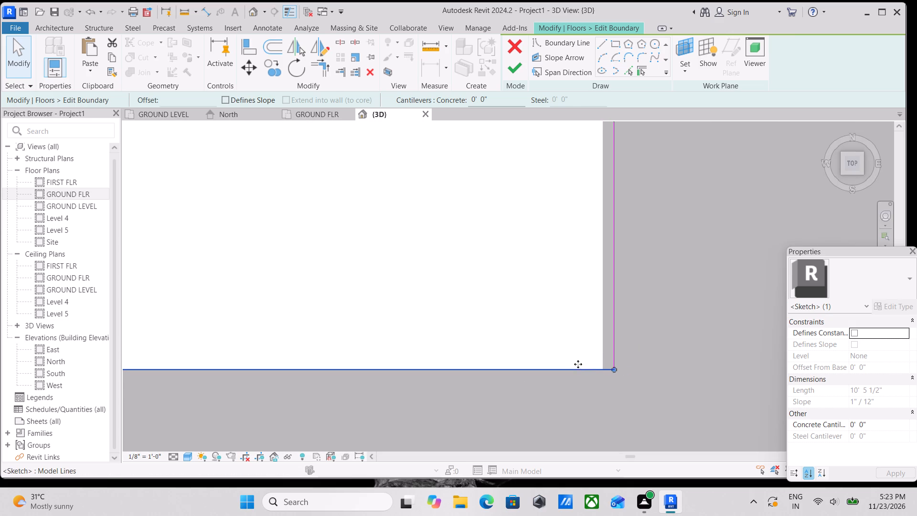
scroll(578, 364, "up", 2)
left_click(634, 341)
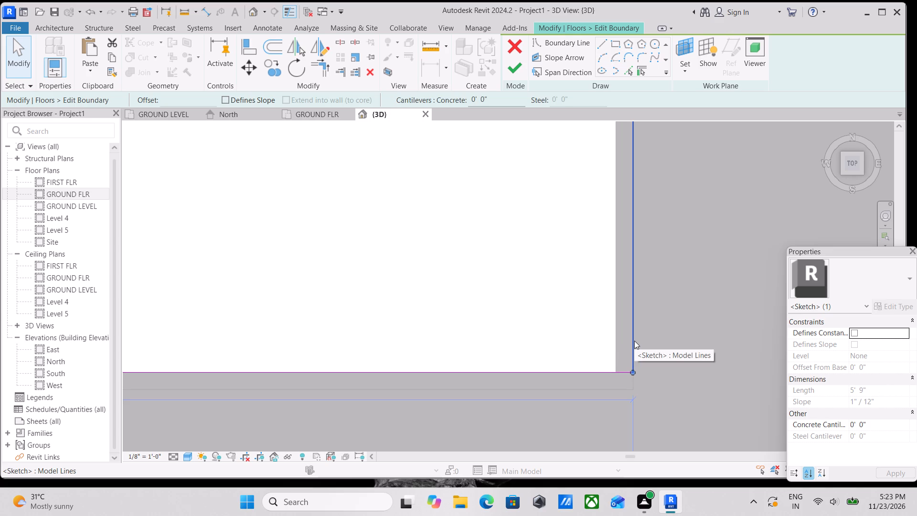
key("Left")
key("Left")
key("Left")
key("Left")
key("Left")
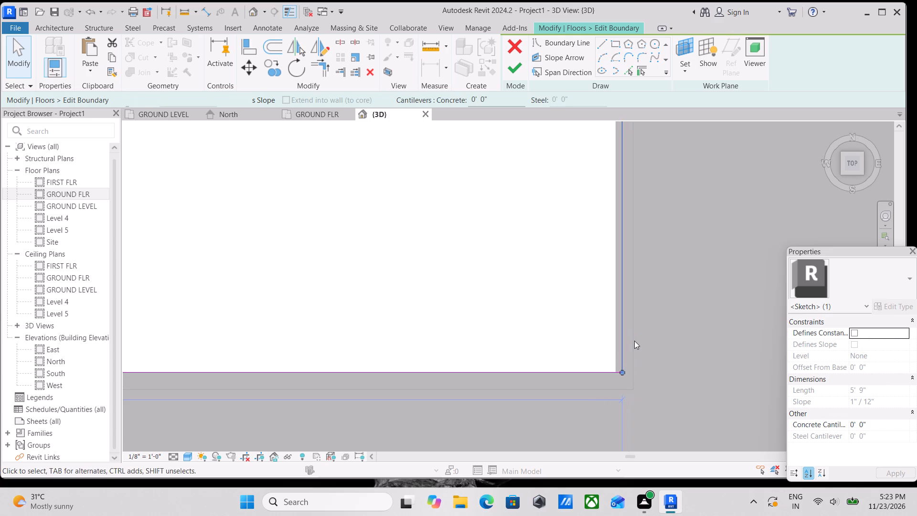
key("Left")
key("Left")
key("Left")
scroll(634, 341, "down", 4)
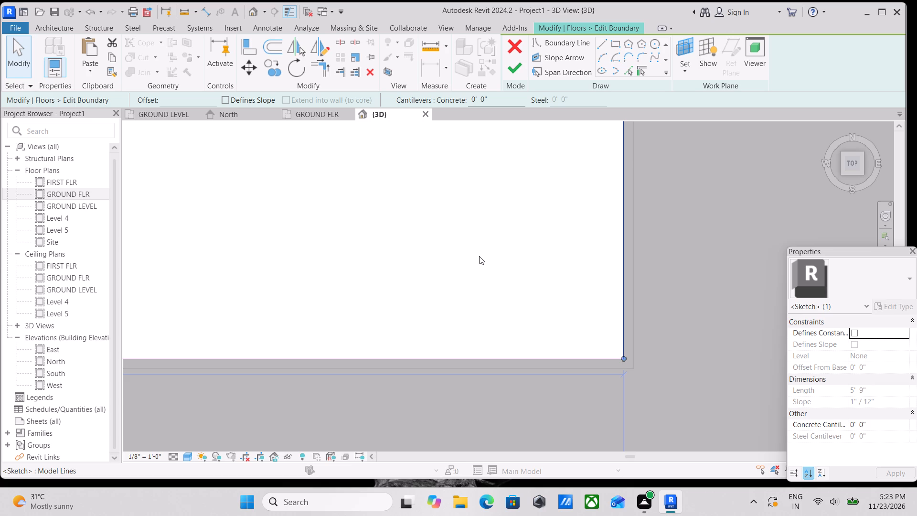
Nudge the short 1' 10 1/4" boundary line at the sitout's rear outer corner onto the wall's outer face, 4 1/2" from its centreline.
scroll(600, 333, "up", 1)
scroll(632, 300, "down", 3)
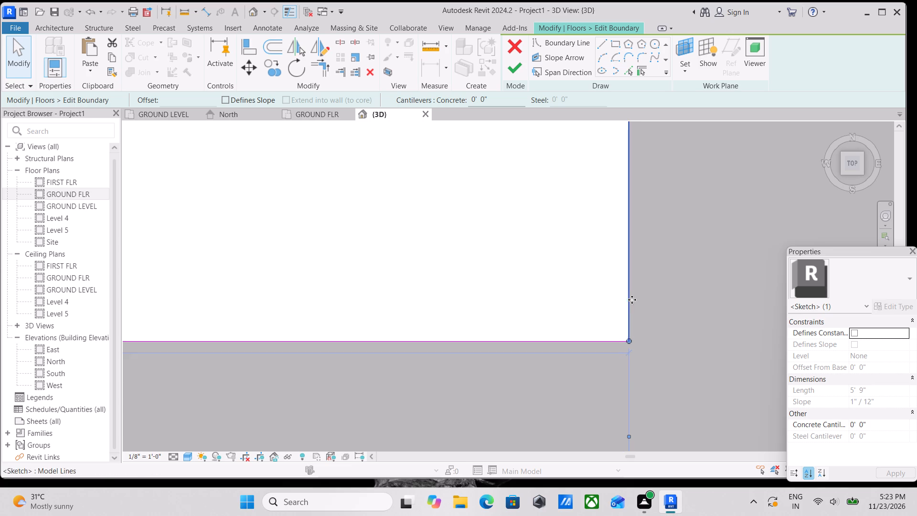
middle_click_drag(632, 300, 628, 344)
scroll(469, 296, "down", 9)
middle_click_drag(469, 296, 615, 392)
scroll(565, 352, "down", 7)
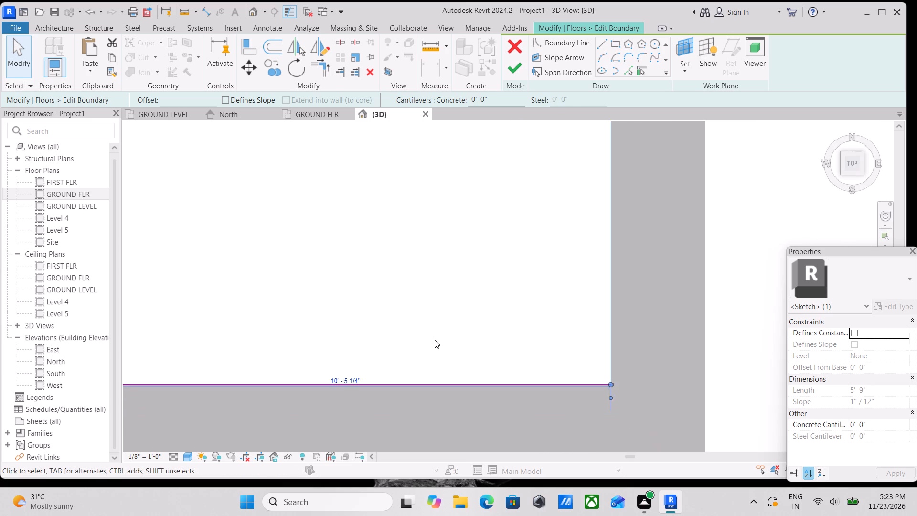
scroll(435, 340, "down", 3)
middle_click_drag(458, 302, 477, 347)
scroll(592, 276, "up", 2)
middle_click_drag(542, 276, 540, 329)
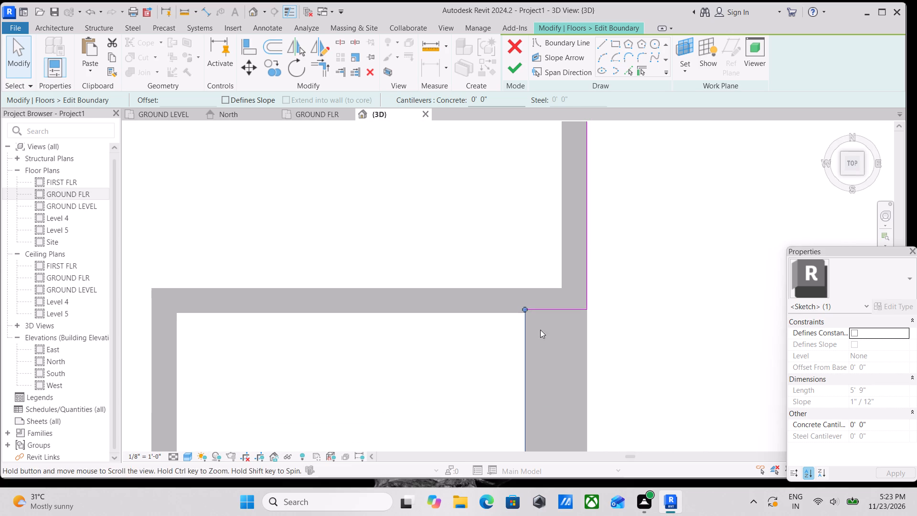
scroll(565, 288, "up", 6)
left_click(559, 326)
scroll(554, 343, "up", 2)
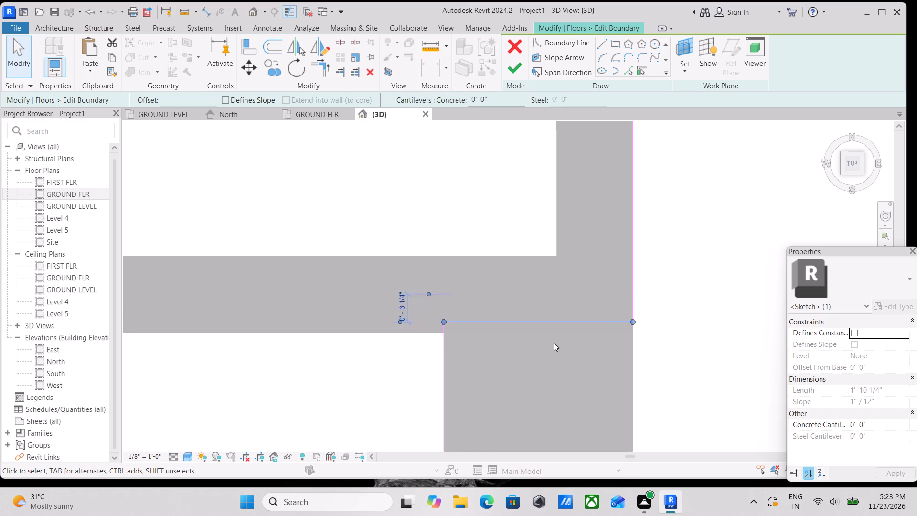
scroll(554, 343, "up", 1)
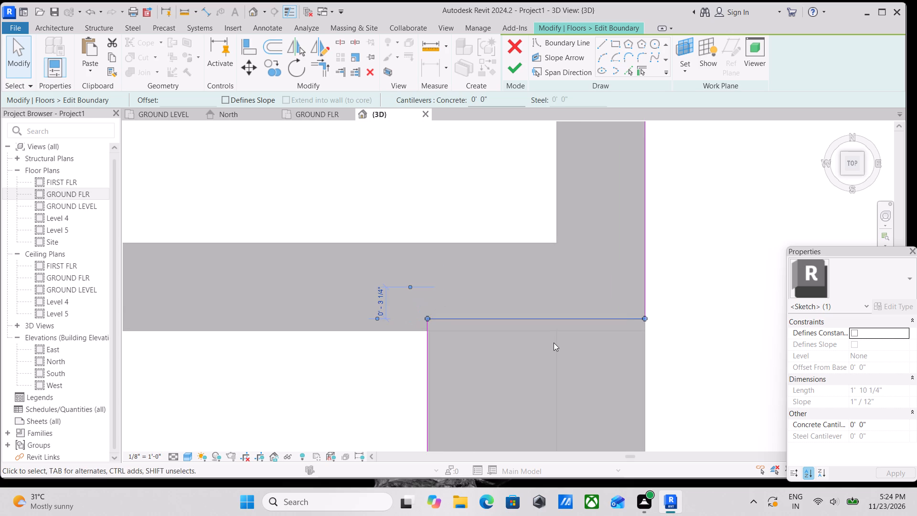
key("Down")
key("Down")
key("Down")
key("Down")
key("Down")
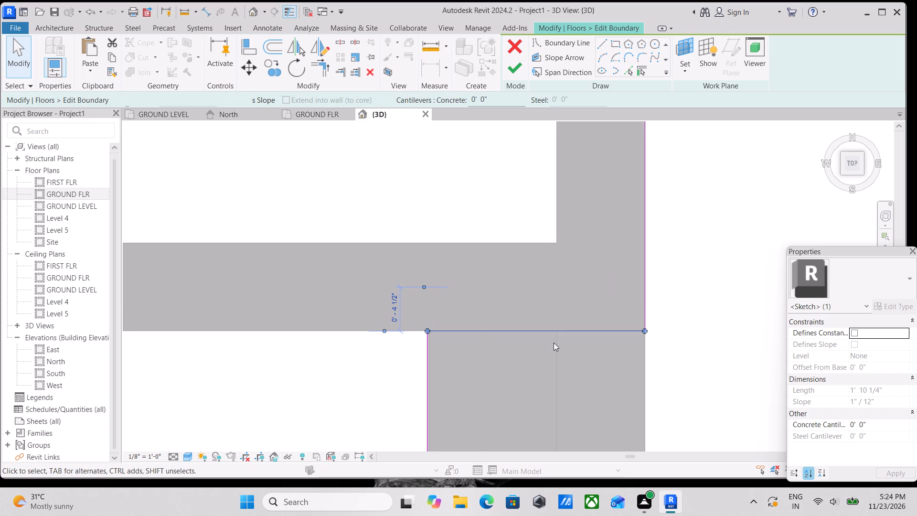
scroll(554, 343, "down", 4)
scroll(496, 353, "down", 3)
key("Escape")
Check the boundary at the sitout's front inner corner and finish the floor slab's boundary edit.
scroll(416, 391, "down", 4)
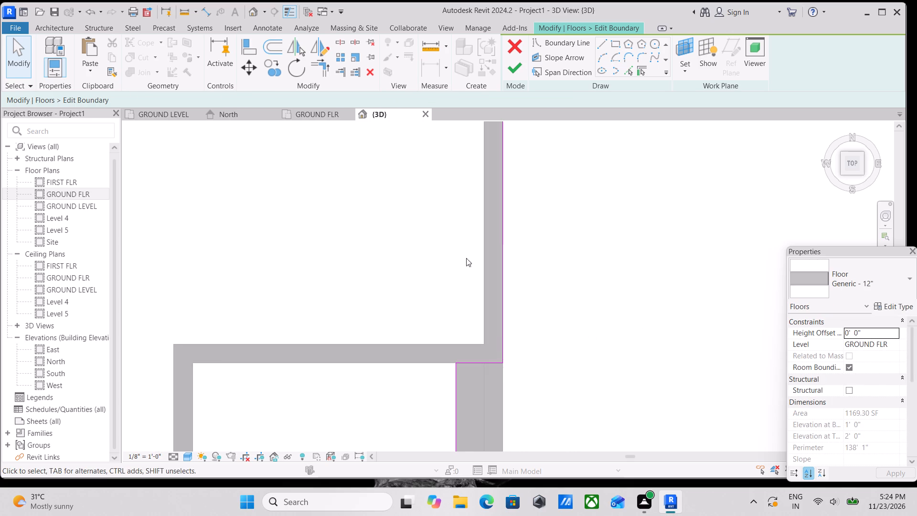
scroll(418, 277, "down", 4)
middle_click_drag(418, 277, 485, 169)
scroll(401, 277, "up", 3)
scroll(346, 342, "up", 3)
scroll(323, 252, "up", 4)
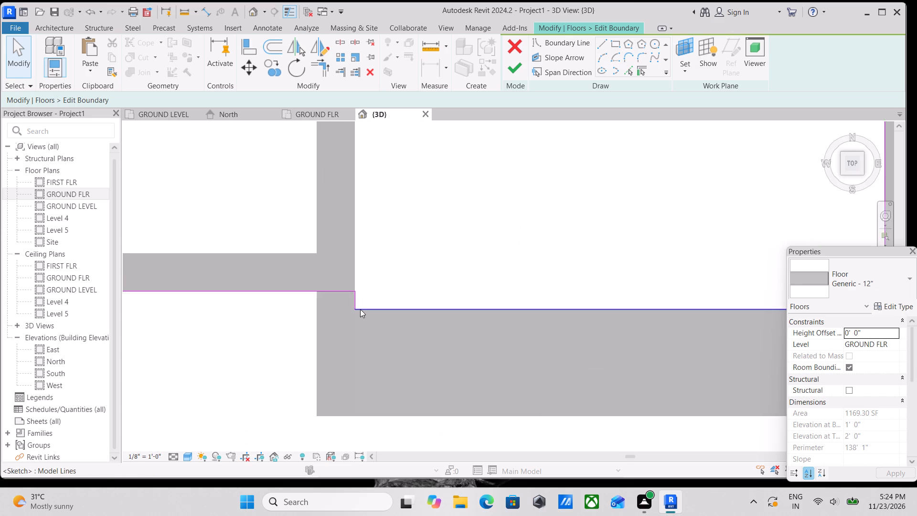
scroll(360, 309, "up", 3)
scroll(360, 305, "down", 5)
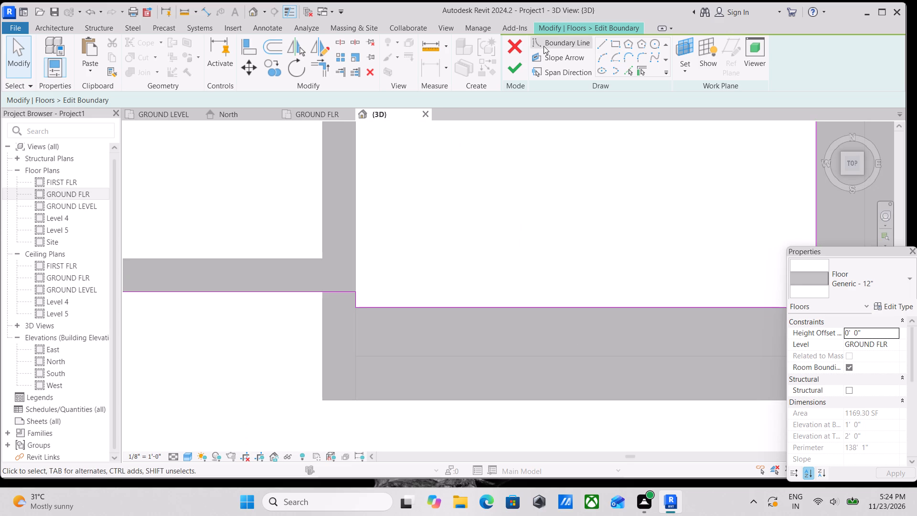
left_click(513, 59)
scroll(415, 313, "down", 3)
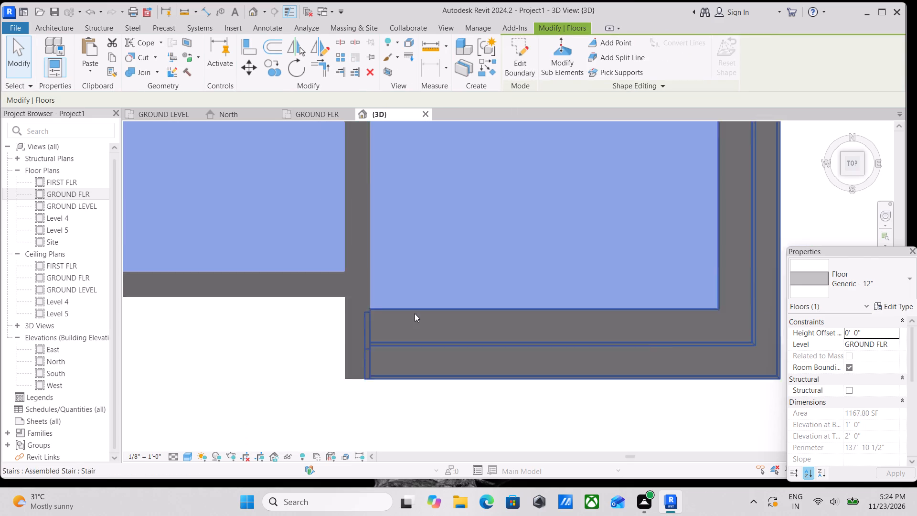
scroll(415, 313, "down", 1)
key("Escape")
Inspect the slab at the entrance steps in an isometric view and duplicate its floor type as GENERIC.
left_click(861, 172)
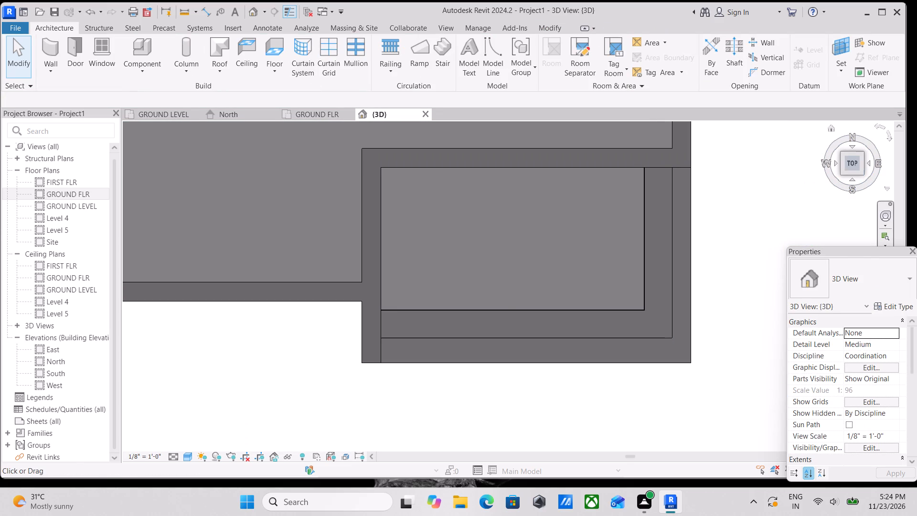
scroll(544, 317, "up", 3)
key("Escape")
scroll(469, 331, "up", 4)
key("Escape")
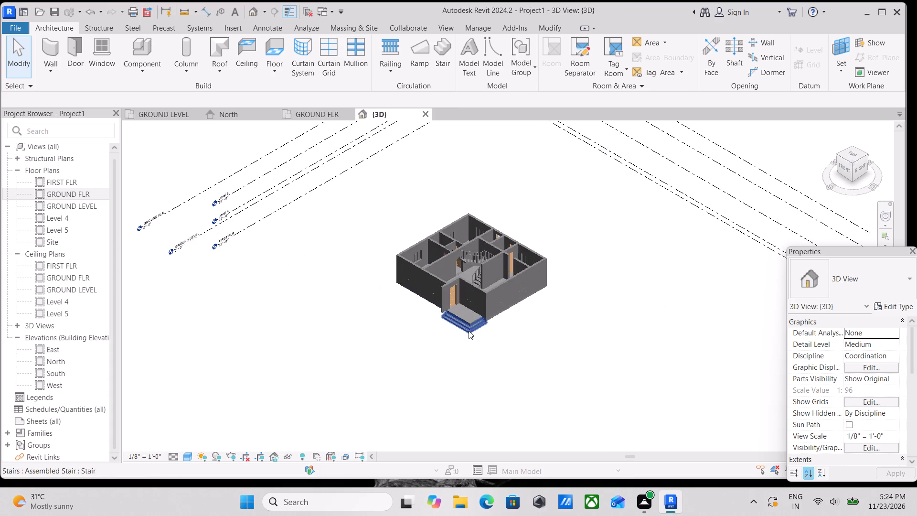
scroll(469, 331, "up", 9)
key("Escape")
scroll(538, 320, "up", 4)
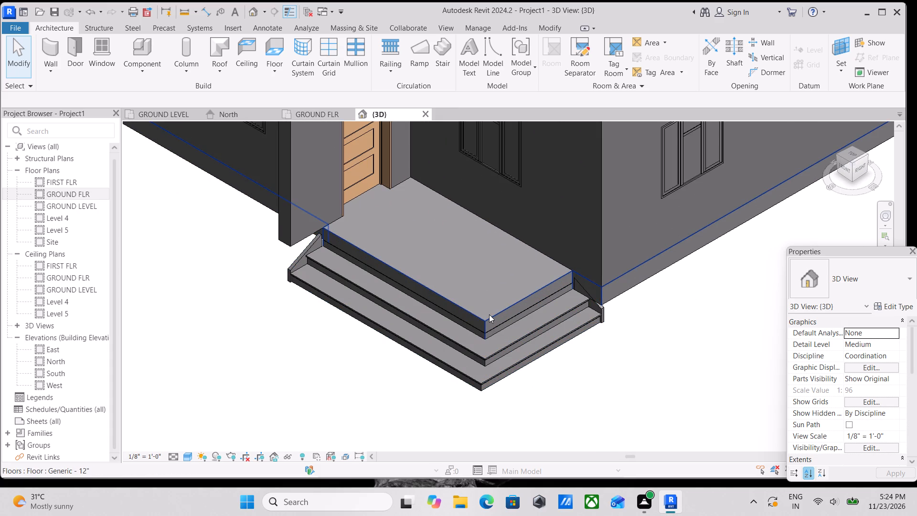
left_click(489, 317)
scroll(506, 351, "up", 2)
scroll(545, 328, "down", 2)
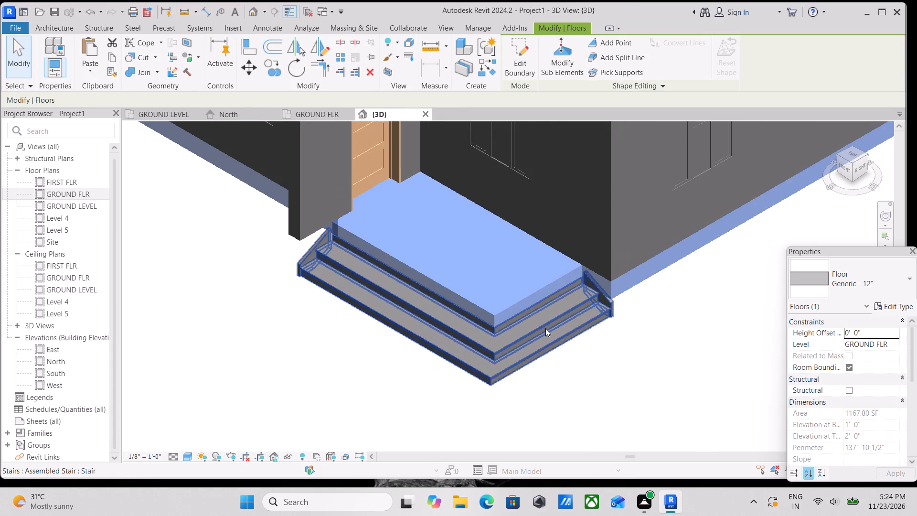
middle_click_drag(545, 328, 550, 360)
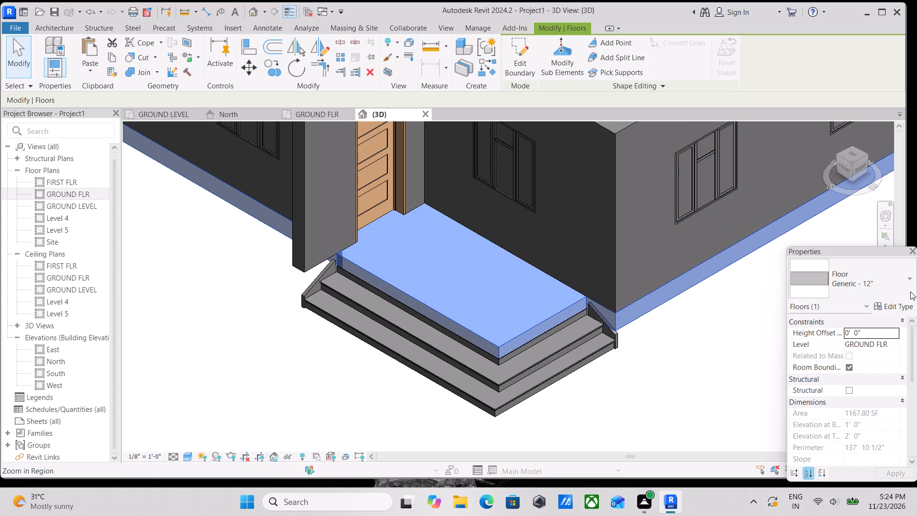
left_click(899, 306)
left_click(877, 116)
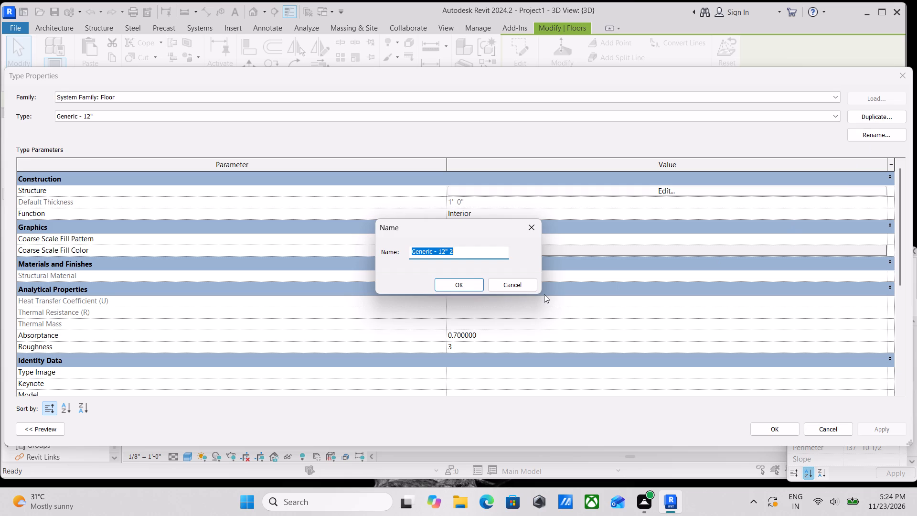
type("GENERIC")
key("Return")
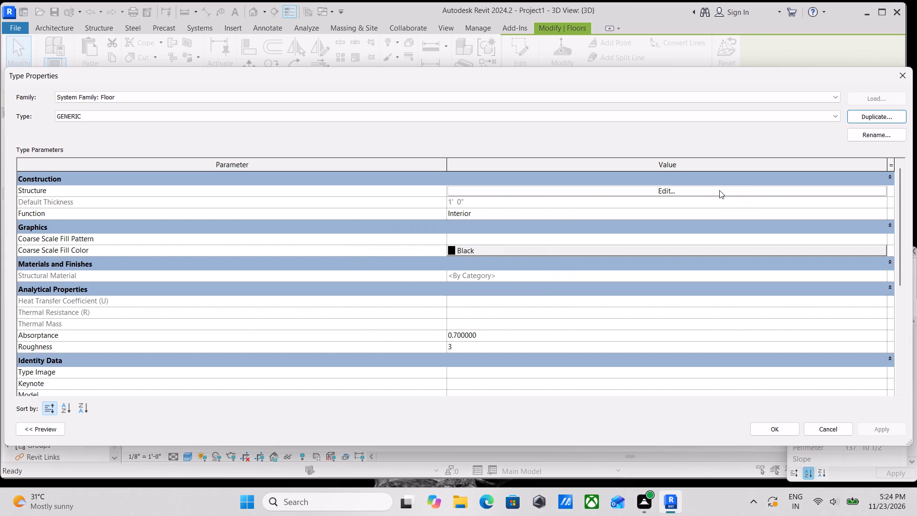
Set the GENERIC floor type's structure layer thickness to 6" and apply it to the slab.
left_click(669, 190)
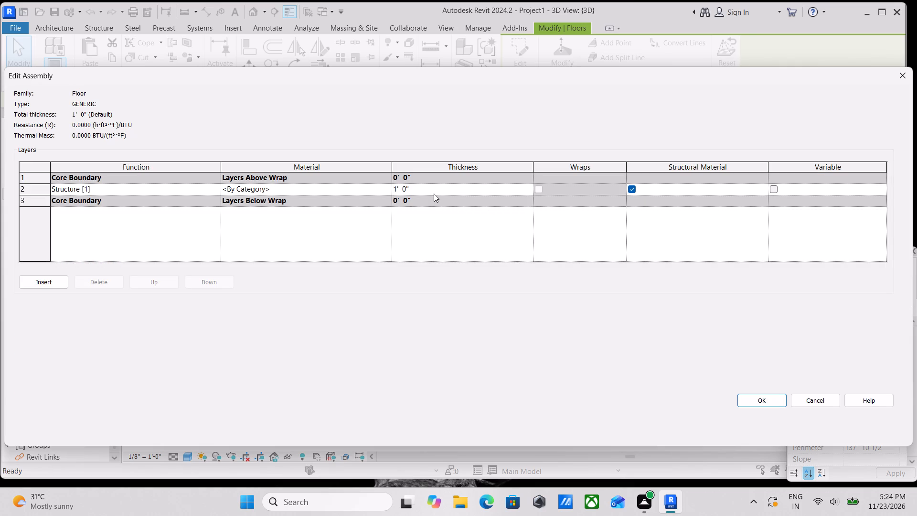
left_click(434, 193)
key("6")
key("shift+quotedbl")
left_click(768, 401)
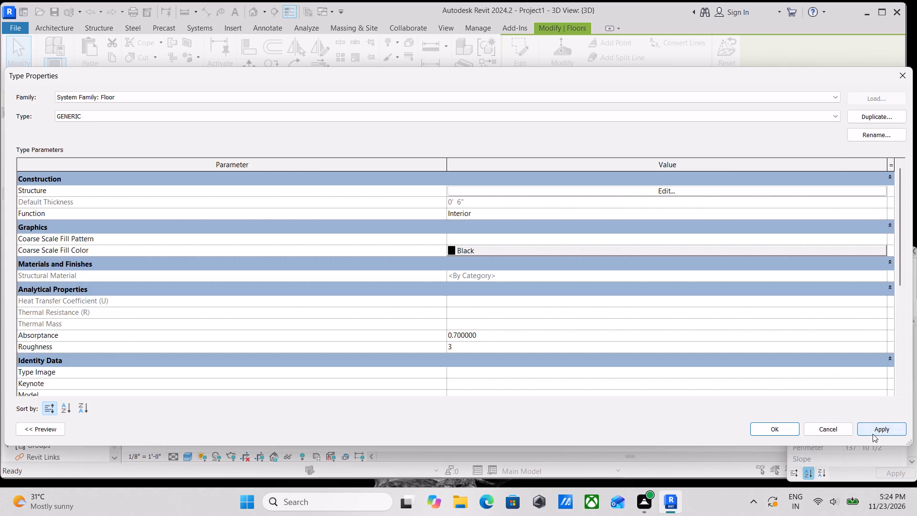
left_click(874, 433)
left_click(774, 426)
scroll(564, 320, "down", 2)
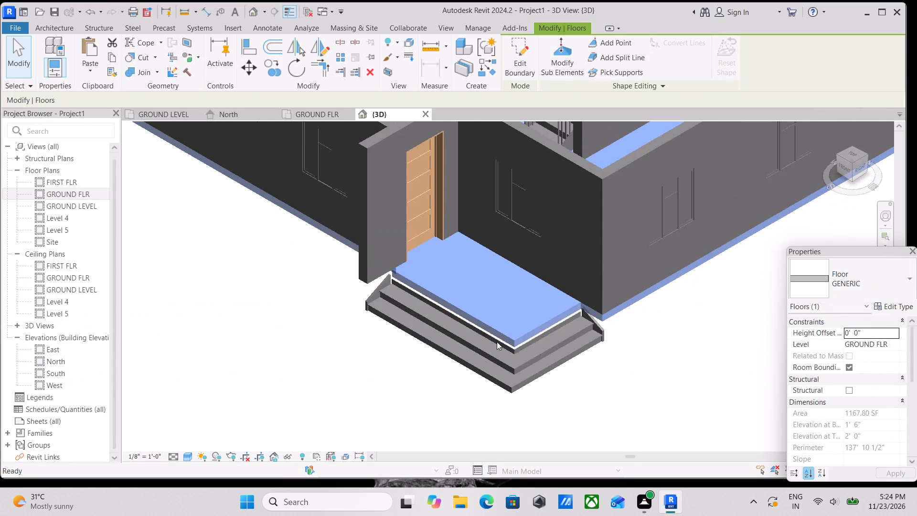
key("Escape")
Examine the slab's edge against the entrance steps, look from the top, and open the slab's boundary for editing.
scroll(546, 354, "up", 2)
scroll(490, 342, "up", 4)
scroll(301, 253, "up", 3)
middle_click_drag(301, 252, 301, 258)
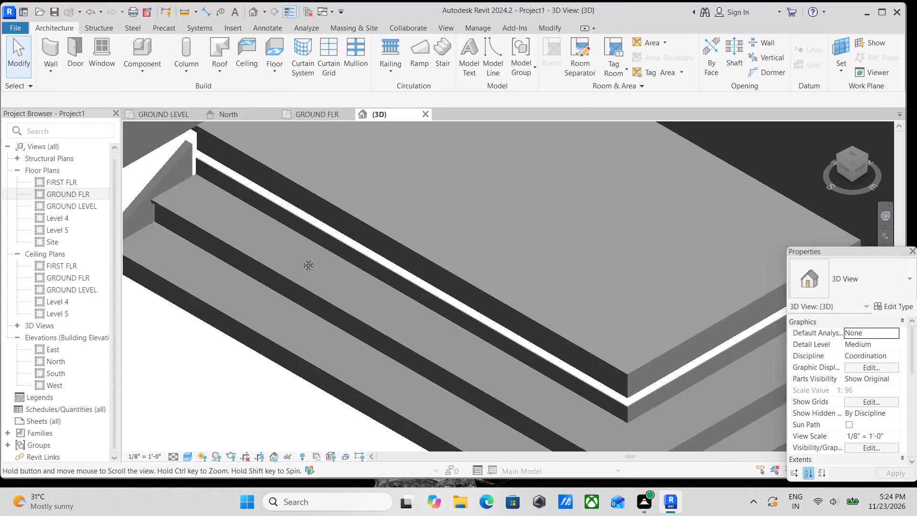
middle_click_drag(301, 258, 301, 283)
scroll(302, 291, "down", 5)
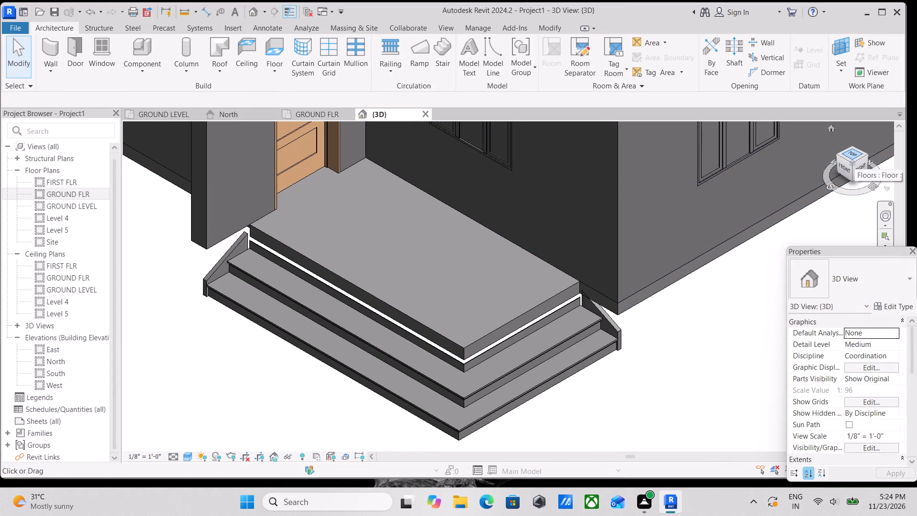
left_click(854, 156)
scroll(623, 295, "up", 4)
scroll(427, 351, "up", 2)
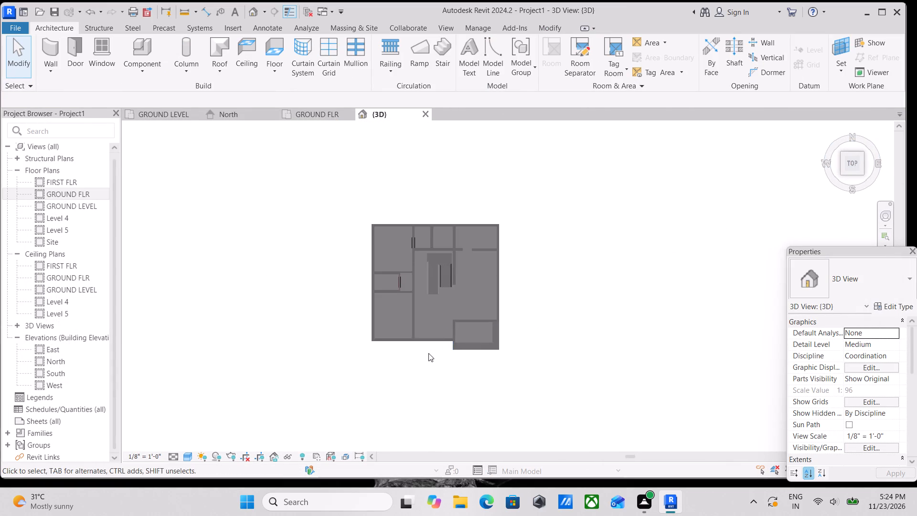
scroll(428, 353, "up", 20)
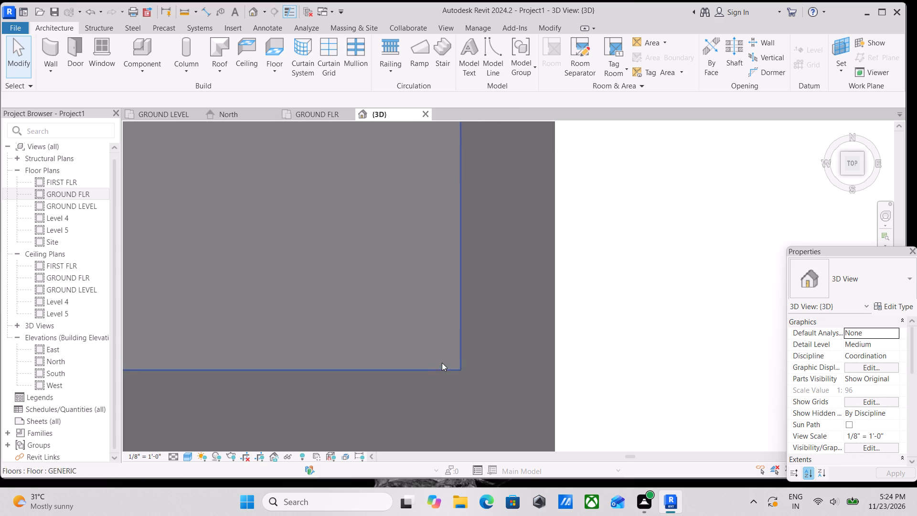
scroll(442, 363, "up", 1)
scroll(474, 390, "up", 4)
scroll(470, 345, "up", 10)
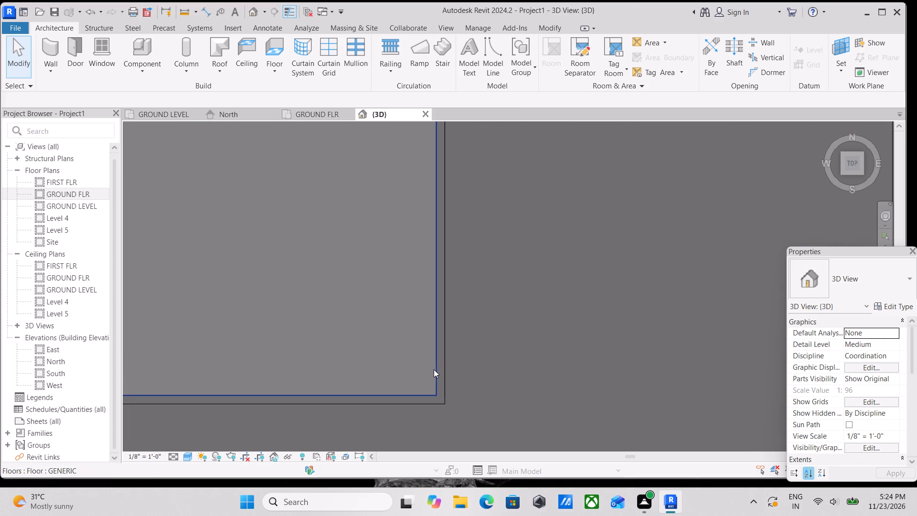
left_click(434, 369)
scroll(434, 369, "down", 4)
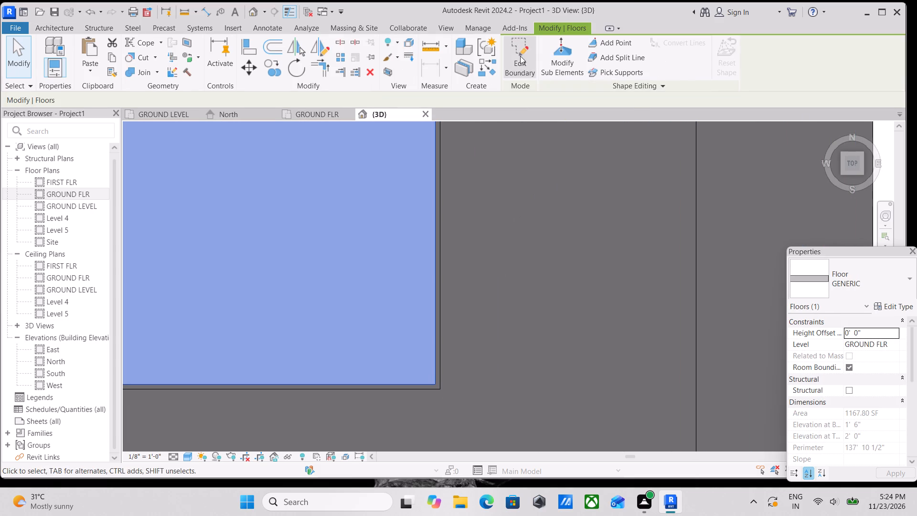
left_click(514, 59)
Move the sitout's outer side boundary line 1/4" outward onto the edge of the entrance steps.
scroll(420, 333, "up", 3)
middle_click_drag(423, 338, 413, 304)
scroll(436, 357, "up", 5)
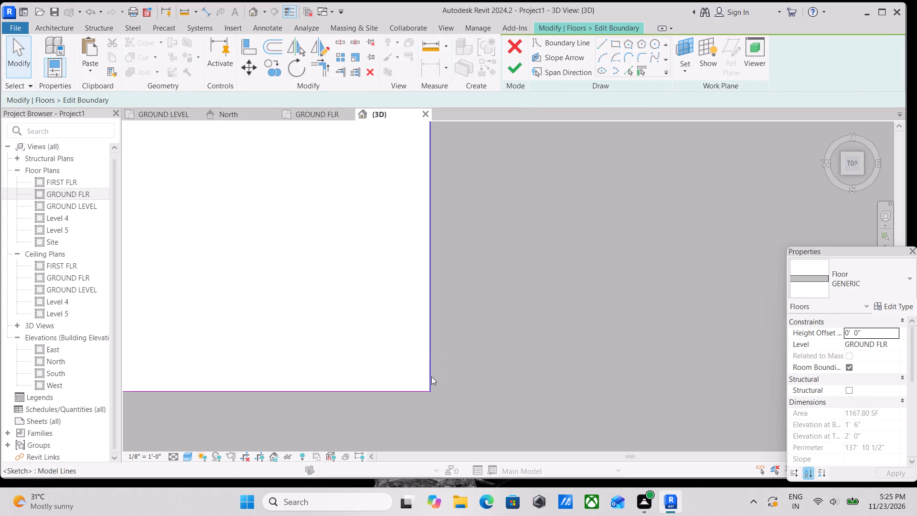
left_click(429, 371)
scroll(429, 399, "up", 7)
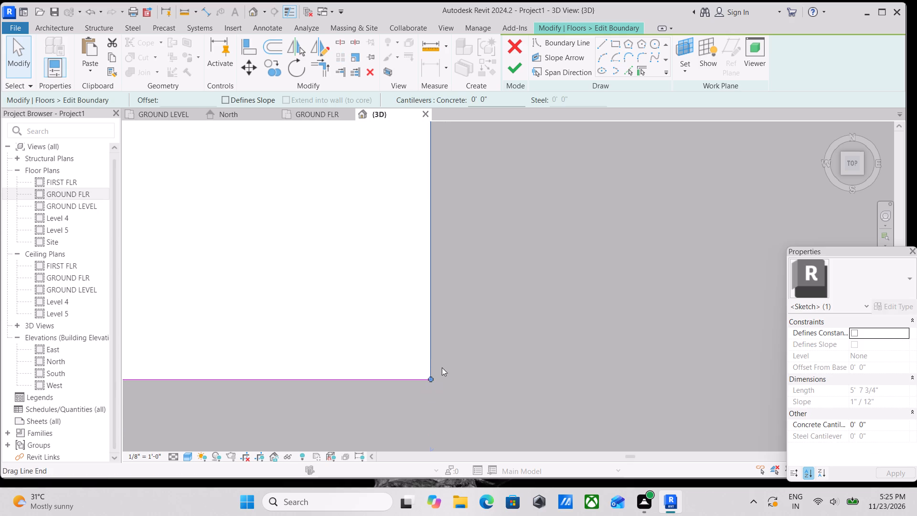
scroll(458, 298, "down", 4)
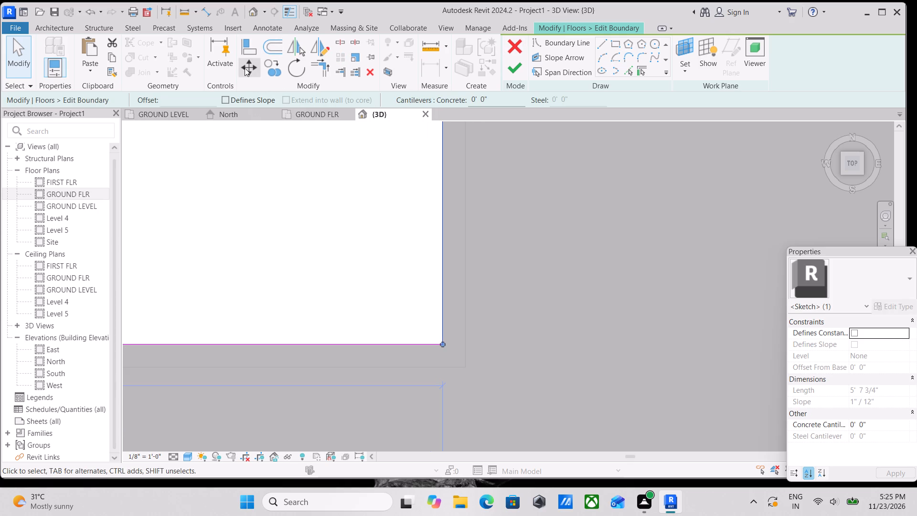
left_click(248, 68)
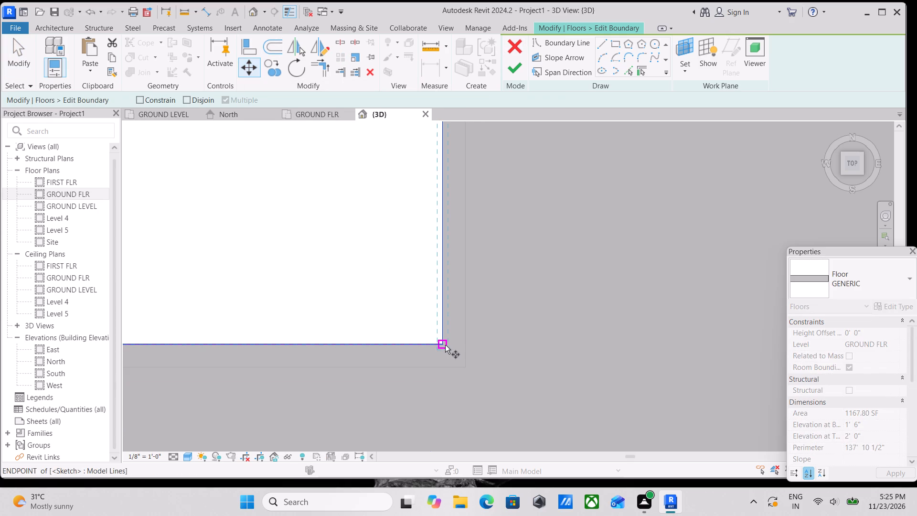
left_click(443, 343)
left_click(467, 345)
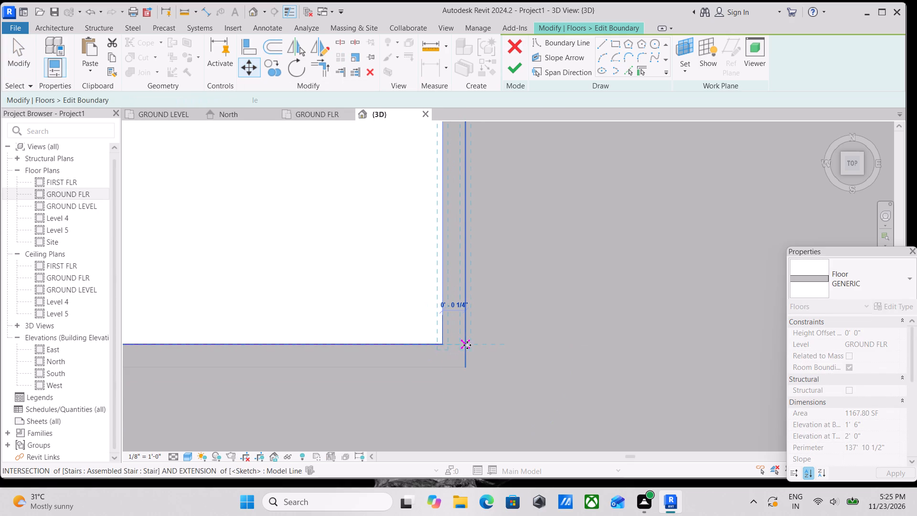
key("Escape")
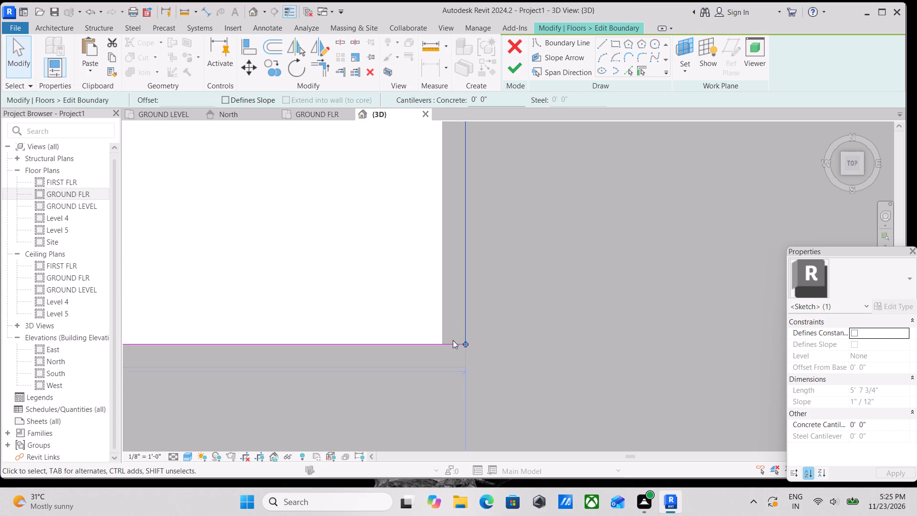
Move the sitout's front boundary line outward onto the edge of the entrance steps and finish the slab boundary.
left_click(437, 345)
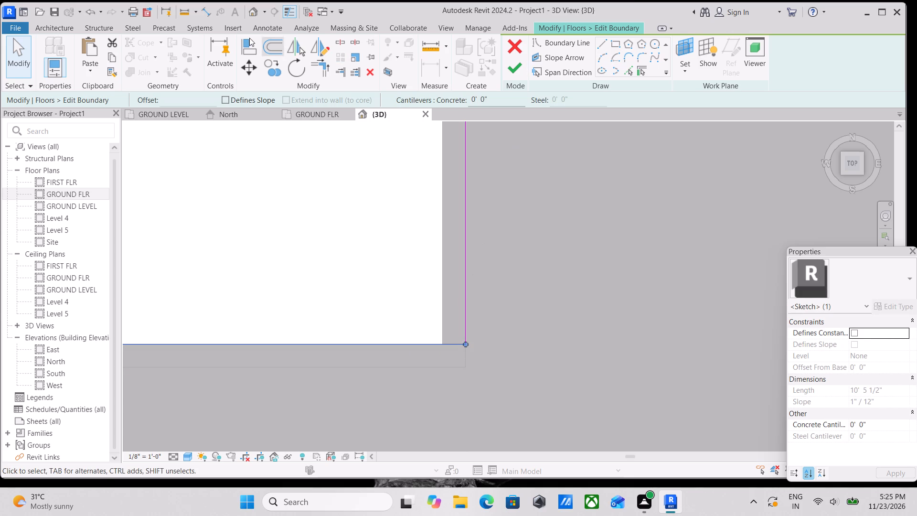
scroll(395, 280, "down", 3)
middle_click_drag(384, 280, 420, 291)
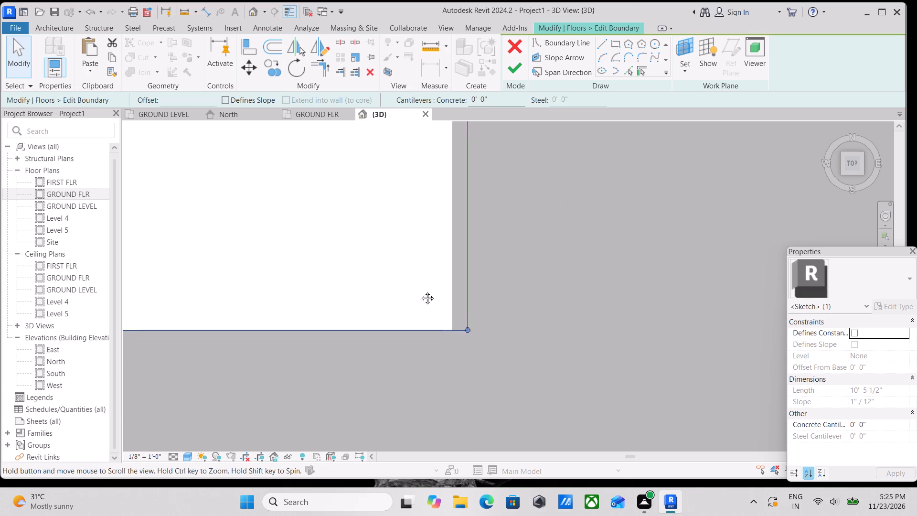
middle_click_drag(420, 291, 462, 308)
scroll(356, 272, "down", 2)
middle_click_drag(357, 272, 411, 285)
scroll(367, 161, "down", 3)
middle_click_drag(367, 161, 412, 192)
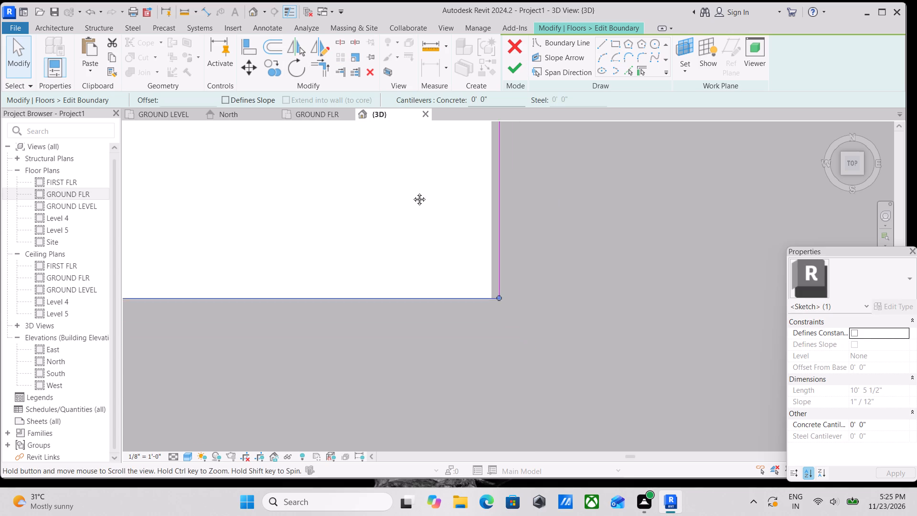
middle_click_drag(412, 192, 425, 197)
scroll(425, 197, "down", 2)
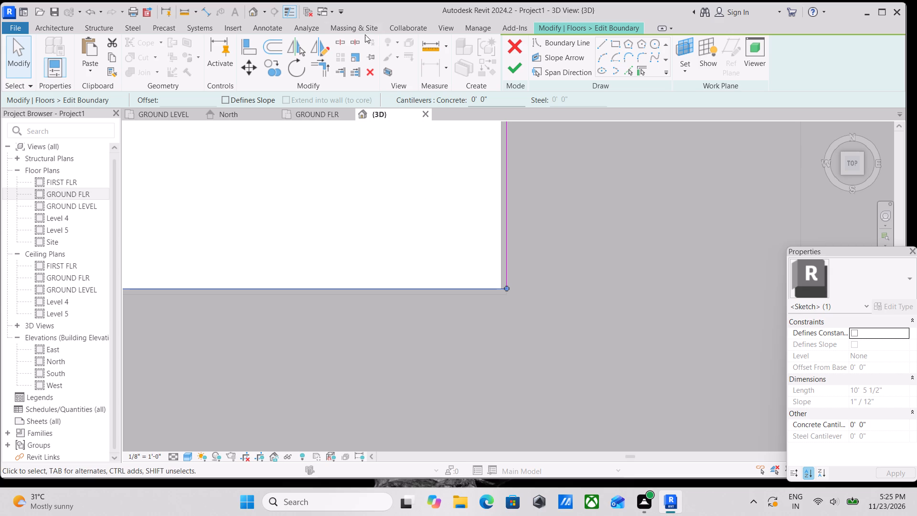
left_click(249, 73)
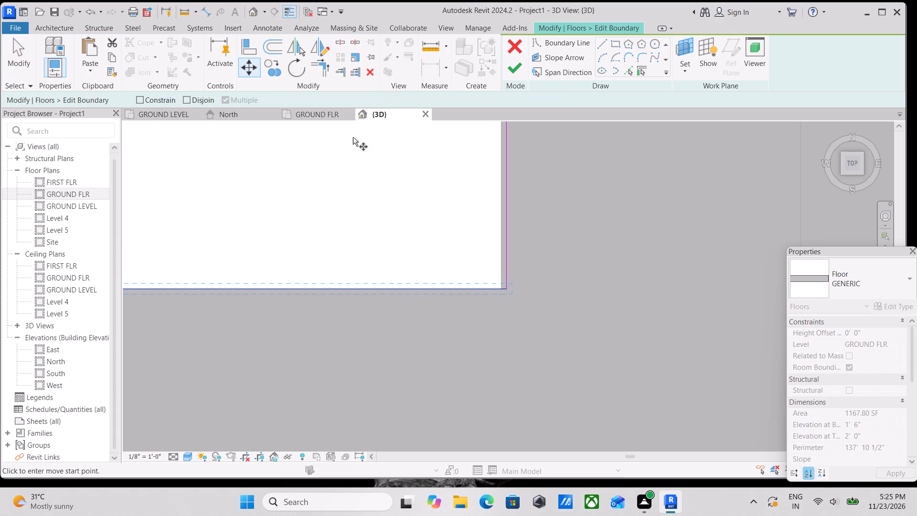
scroll(507, 288, "up", 3)
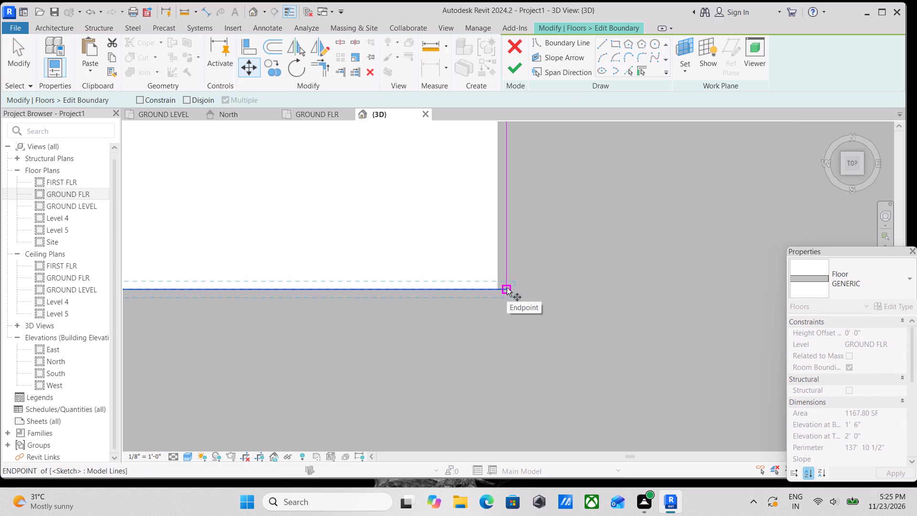
scroll(507, 288, "up", 2)
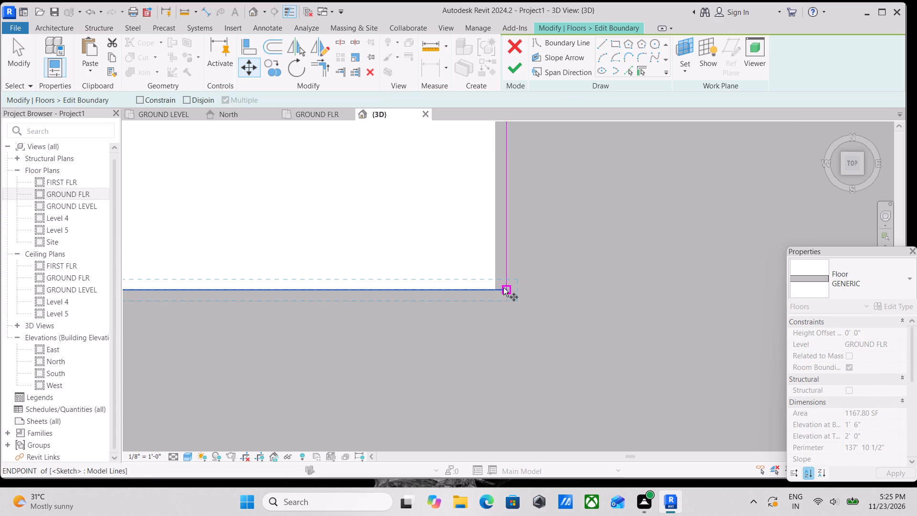
left_click(503, 288)
left_click(504, 302)
scroll(504, 302, "down", 5)
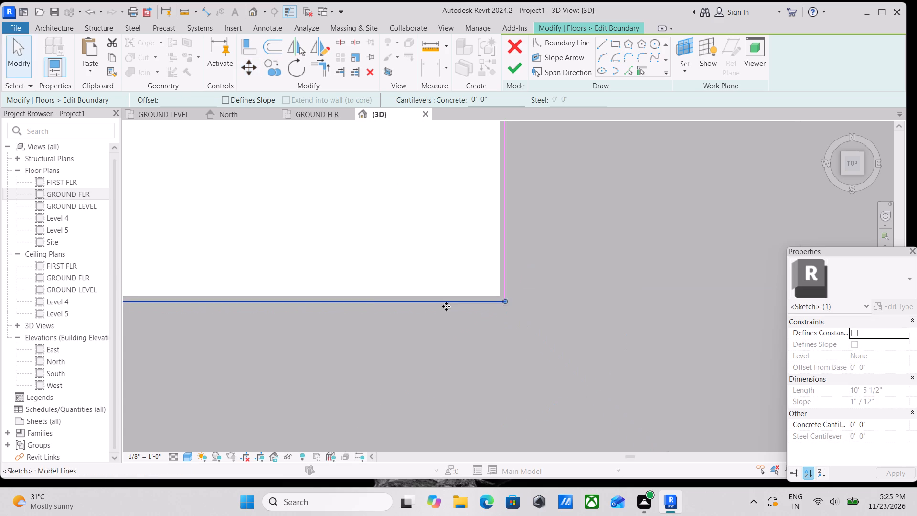
scroll(373, 304, "down", 6)
left_click(512, 68)
Examine how the slab's edges meet the entrance steps, from the top and in an isometric view.
scroll(501, 198, "down", 6)
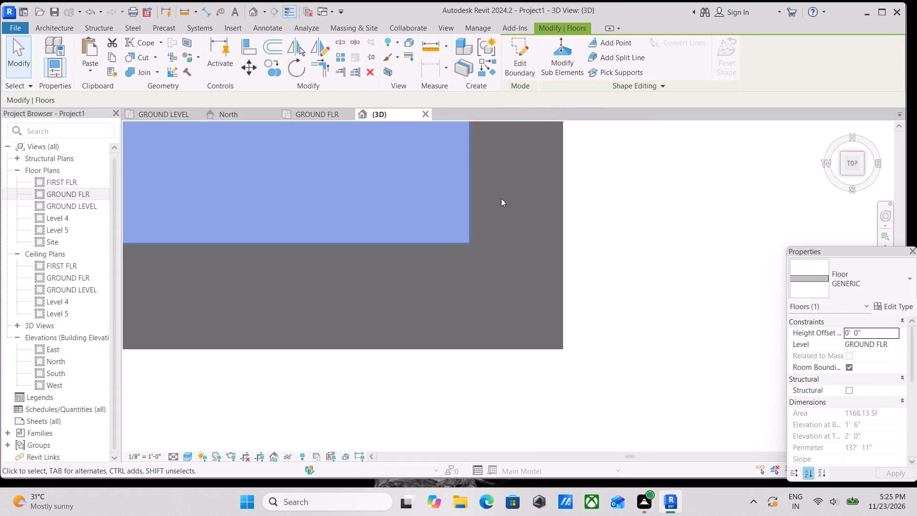
scroll(499, 200, "down", 3)
middle_click_drag(499, 200, 540, 271)
scroll(540, 271, "down", 4)
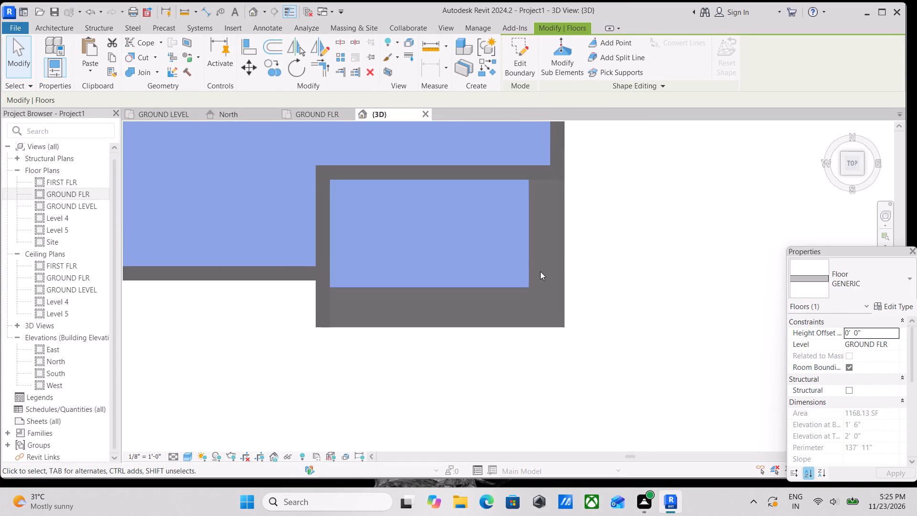
key("Escape")
middle_click_drag(478, 269, 497, 288)
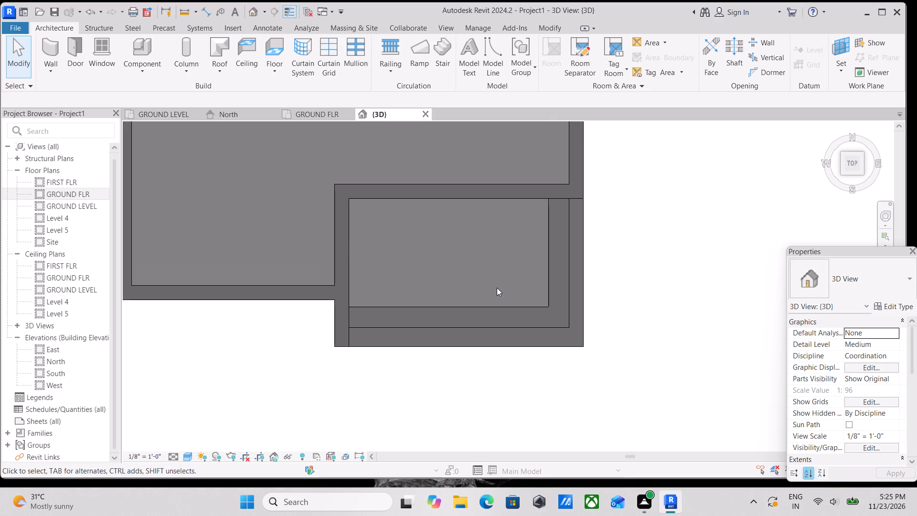
left_click(860, 173)
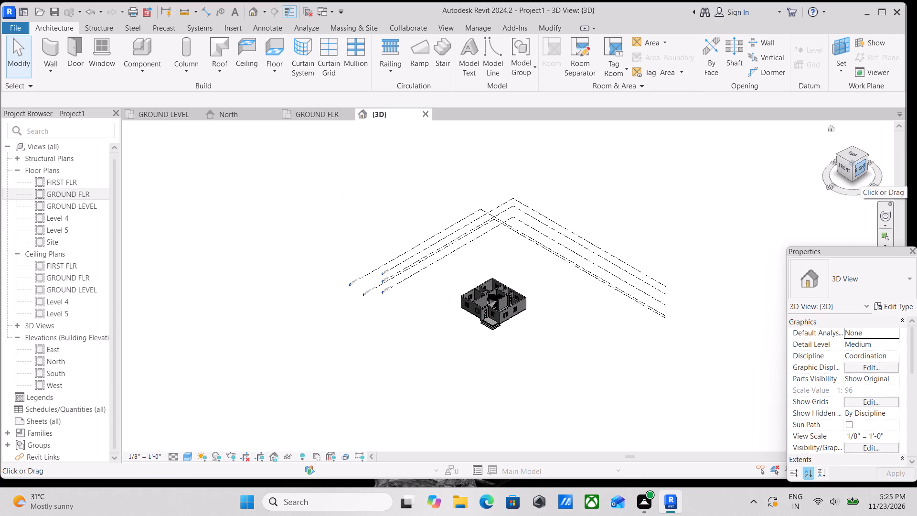
scroll(636, 295, "up", 5)
scroll(418, 336, "up", 3)
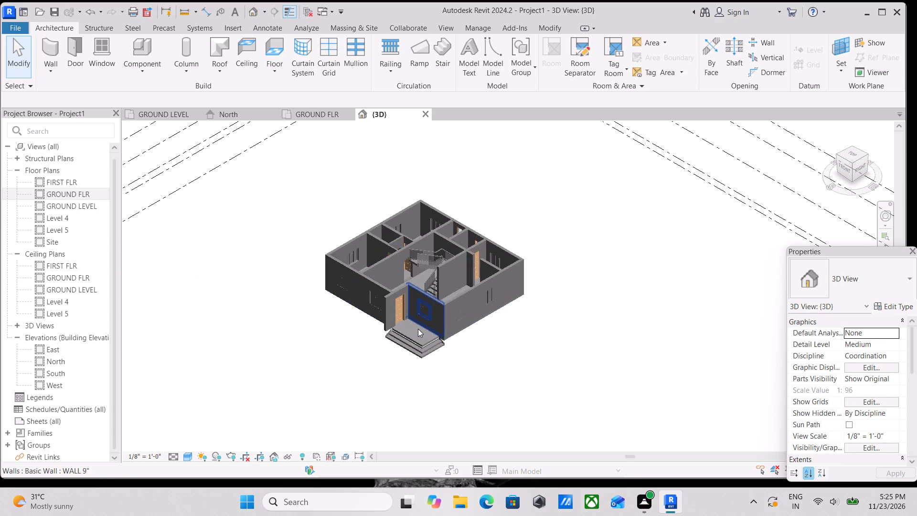
scroll(432, 305, "up", 2)
middle_click_drag(432, 305, 534, 249)
middle_click_drag(546, 236, 577, 215)
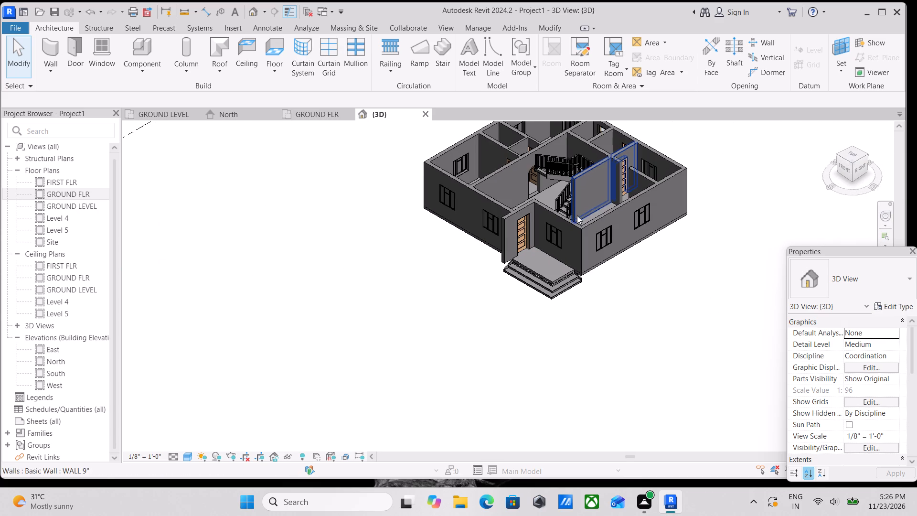
scroll(483, 267, "up", 4)
scroll(616, 240, "up", 4)
scroll(517, 291, "up", 4)
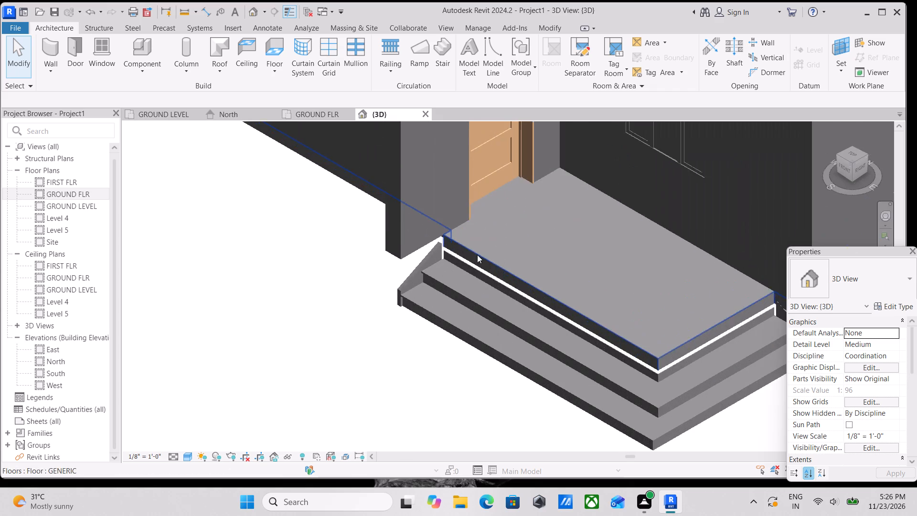
scroll(476, 255, "up", 4)
scroll(410, 280, "up", 4)
scroll(457, 219, "down", 3)
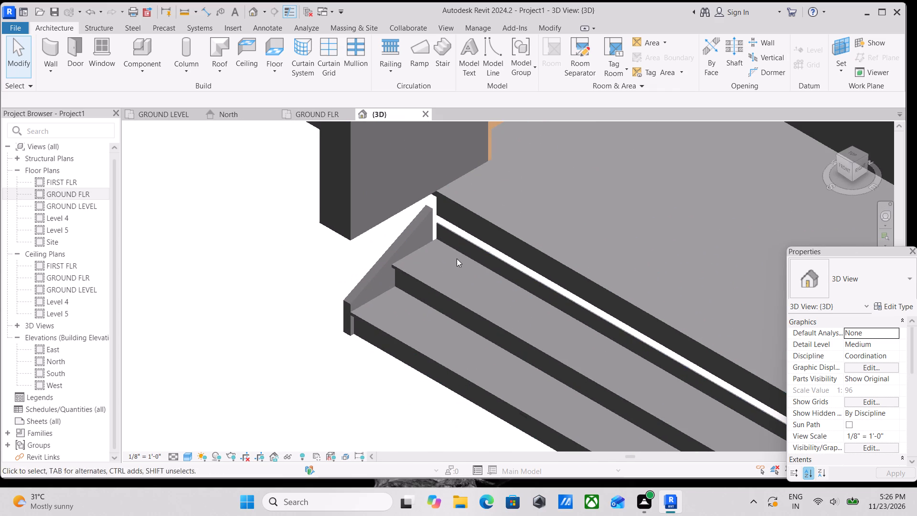
Change the floor slab's type to Generic - 12" while looking at the model from the upper front.
left_click(845, 161)
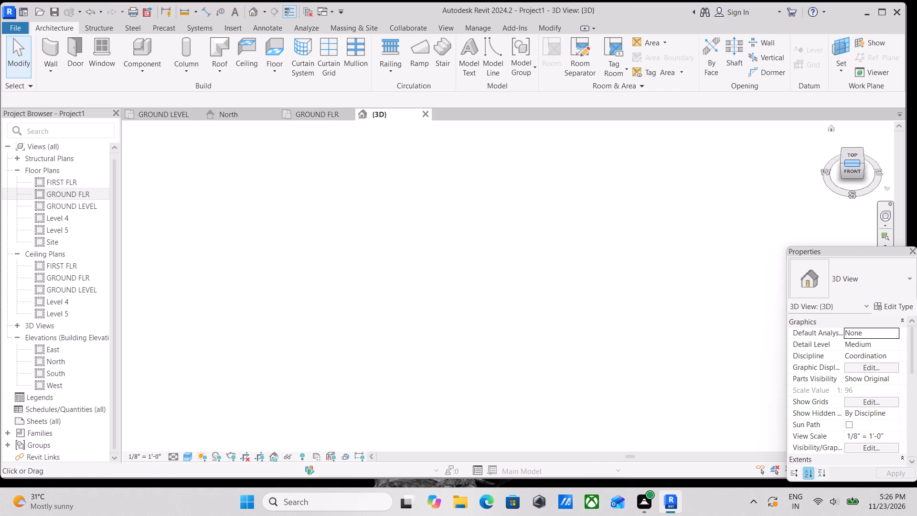
scroll(557, 348, "up", 4)
scroll(493, 276, "up", 12)
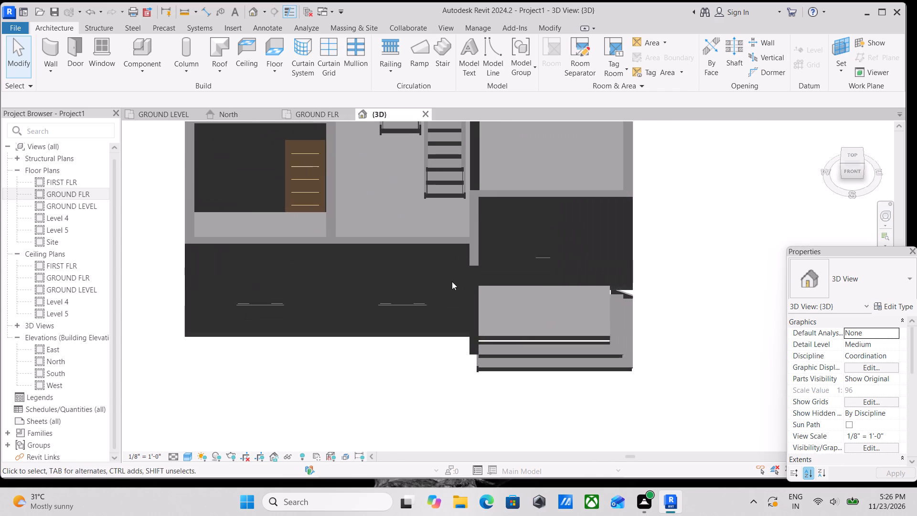
left_click(533, 336)
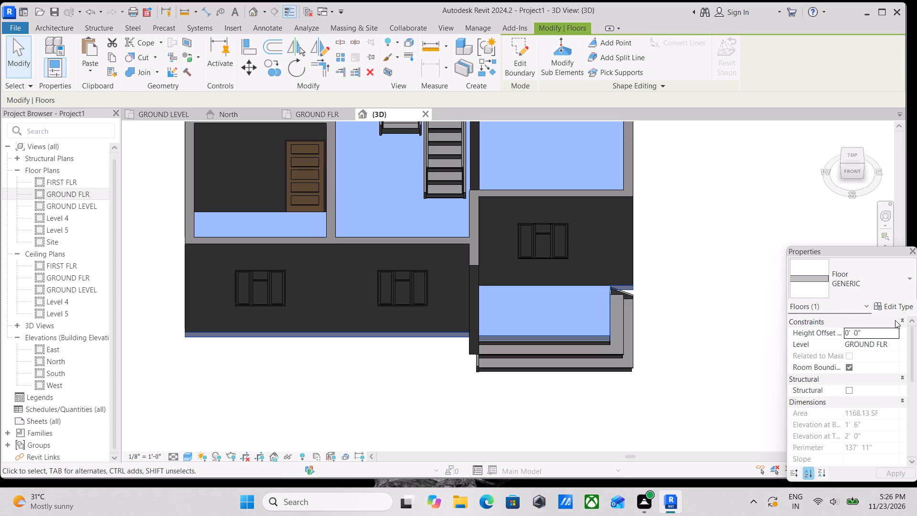
left_click(912, 280)
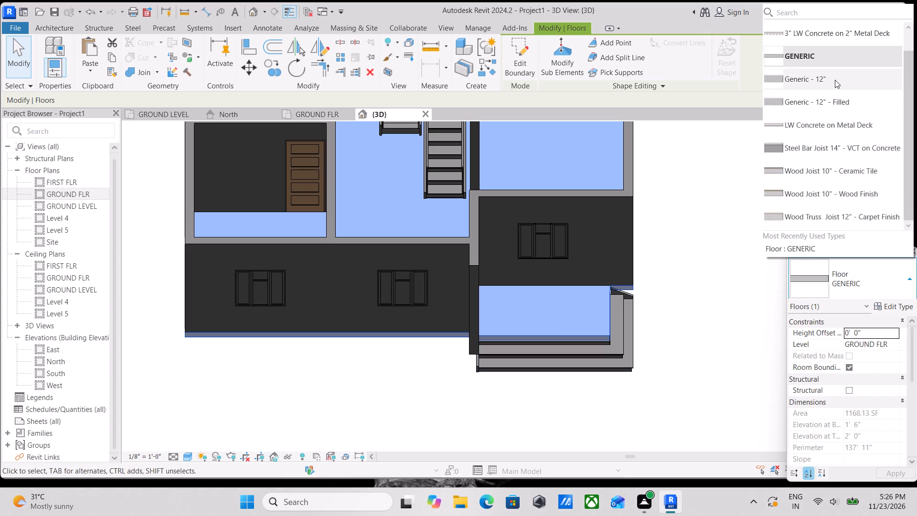
left_click(835, 79)
scroll(574, 327, "up", 2)
scroll(574, 327, "down", 2)
middle_click_drag(574, 327, 607, 346)
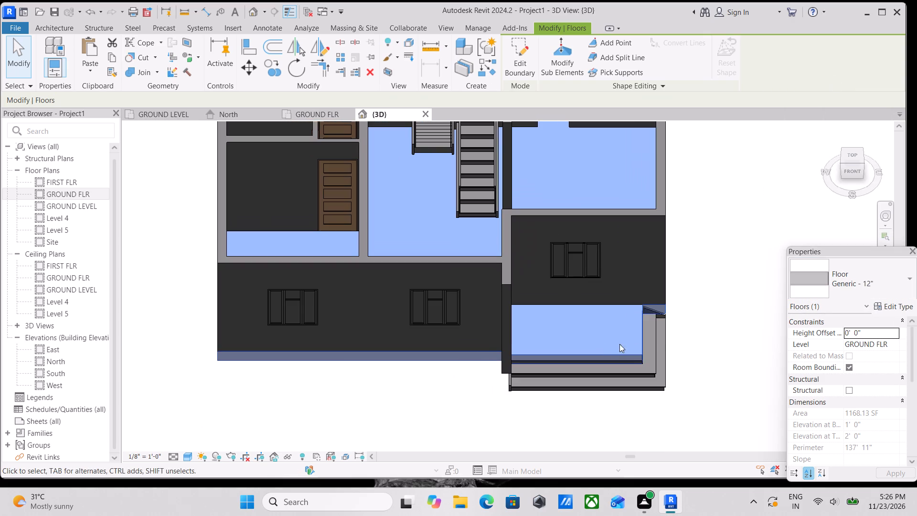
scroll(627, 401, "up", 2)
key("Escape")
Examine the slab against the entrance steps and walls from the upper front, and look at the whole model from the top.
scroll(653, 365, "up", 3)
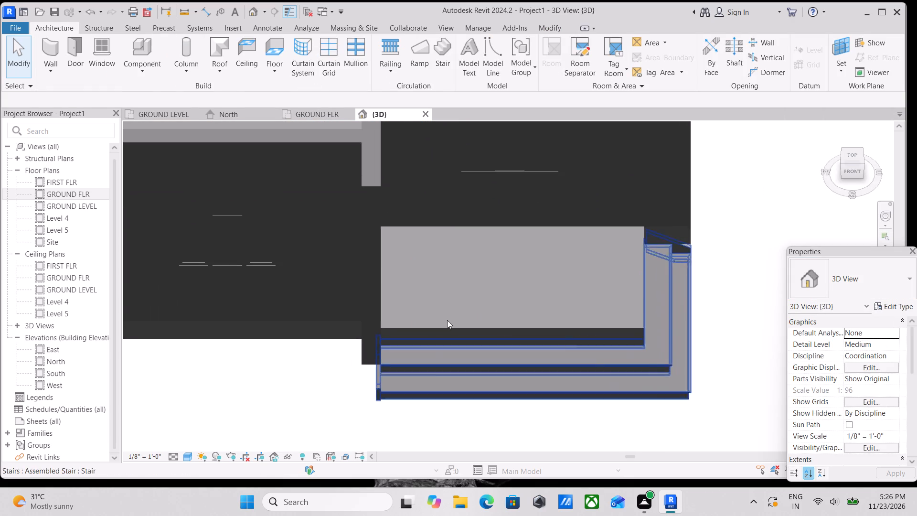
scroll(340, 315, "down", 5)
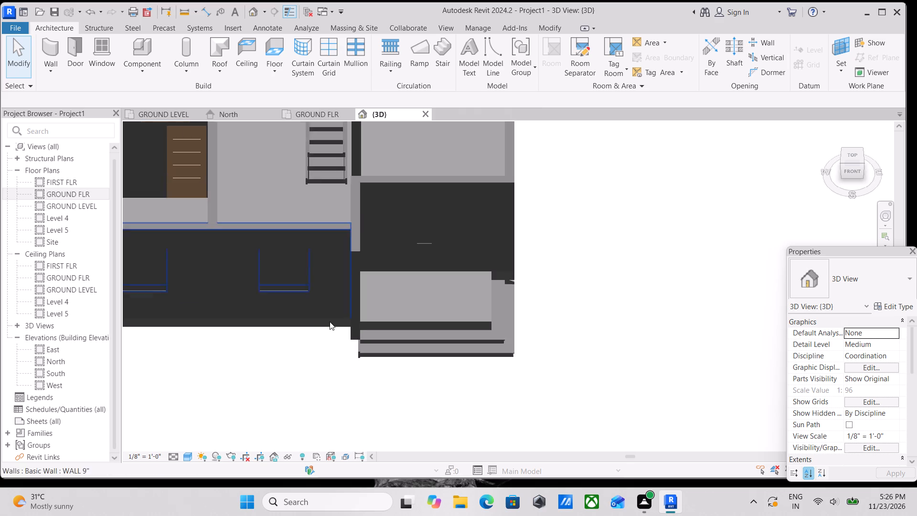
scroll(282, 331, "down", 3)
middle_click_drag(280, 331, 346, 358)
scroll(346, 358, "up", 1)
scroll(344, 354, "down", 4)
middle_click_drag(343, 354, 383, 392)
scroll(473, 285, "up", 2)
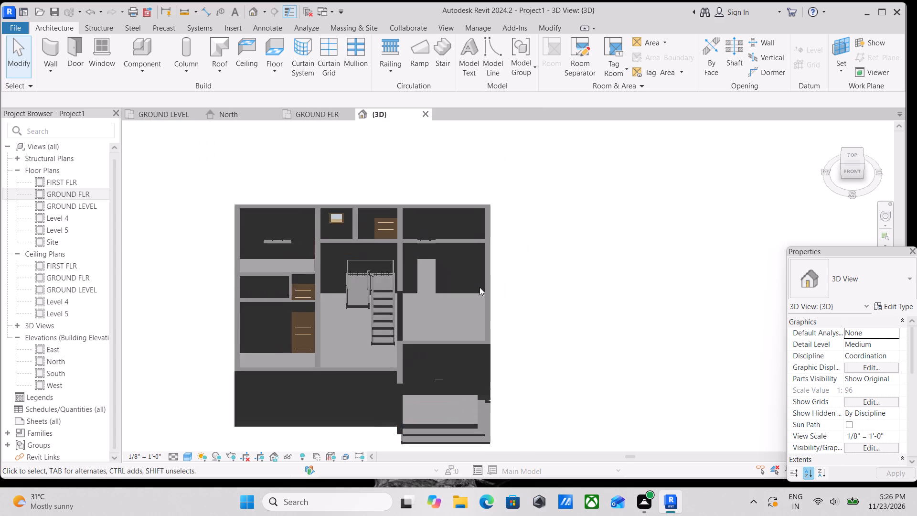
scroll(480, 287, "up", 1)
scroll(532, 307, "down", 2)
middle_click_drag(527, 309, 557, 283)
scroll(530, 377, "up", 3)
scroll(412, 339, "up", 3)
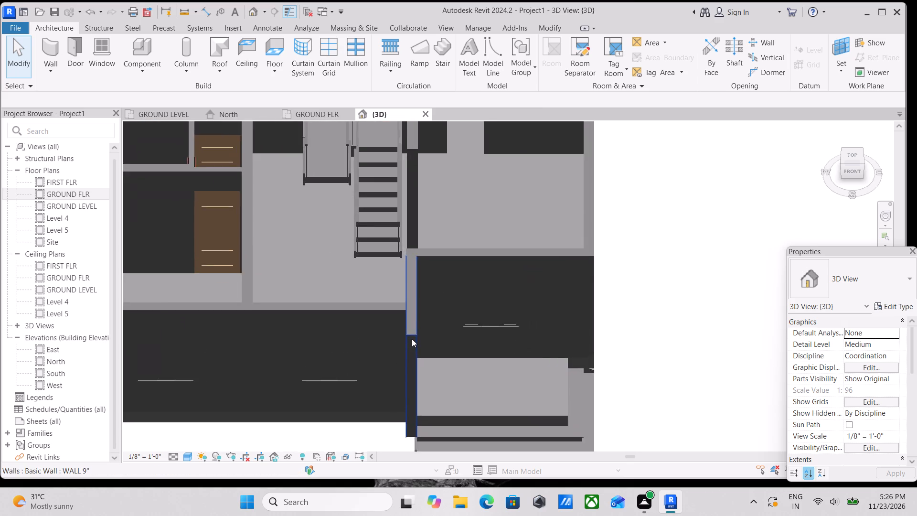
scroll(412, 339, "down", 2)
middle_click_drag(412, 339, 490, 361)
scroll(487, 360, "down", 2)
middle_click_drag(487, 360, 492, 362)
scroll(492, 362, "down", 1)
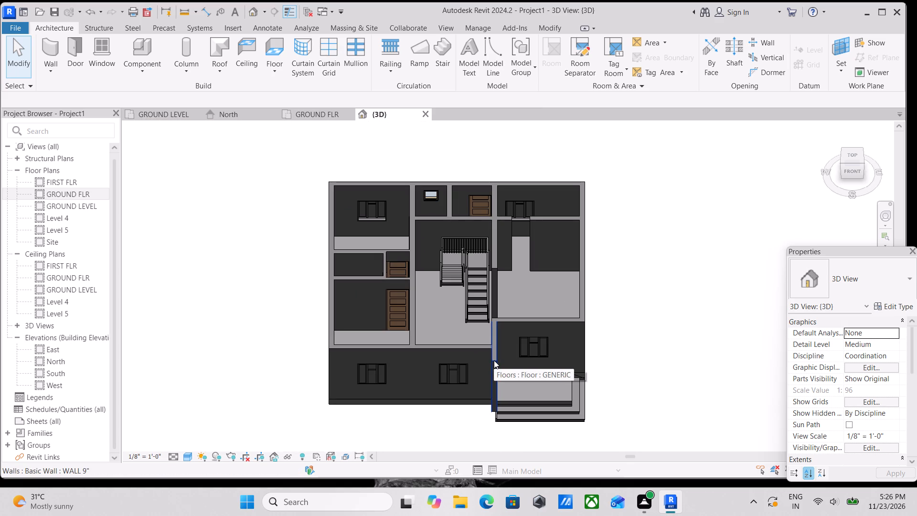
scroll(494, 360, "down", 4)
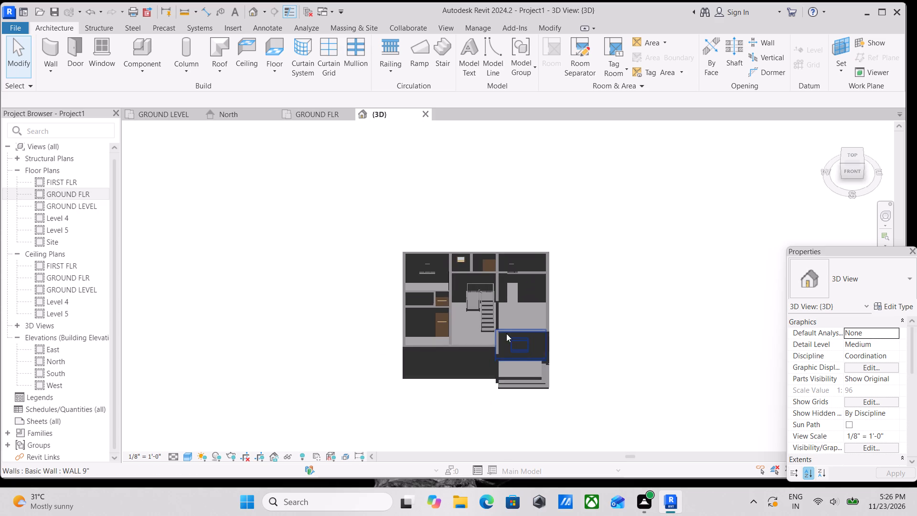
scroll(443, 273, "up", 3)
scroll(478, 395, "up", 2)
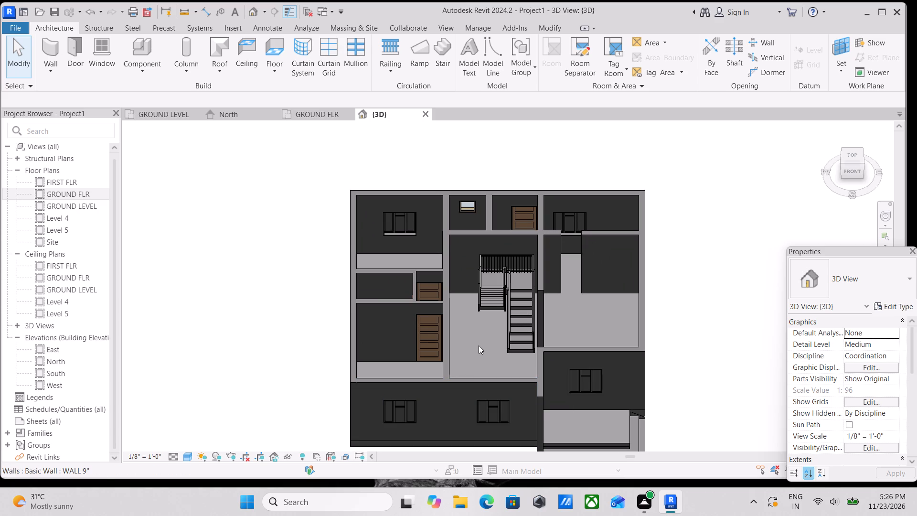
scroll(450, 353, "down", 1)
scroll(450, 353, "up", 2)
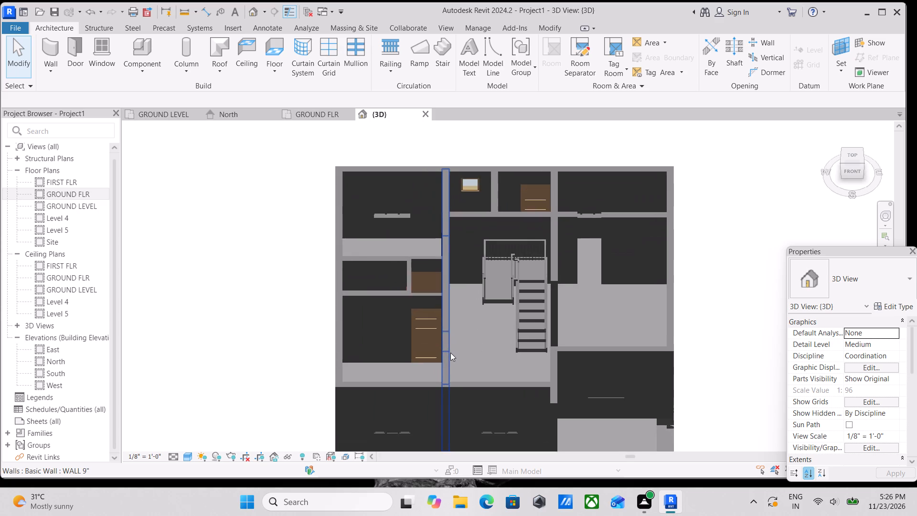
scroll(450, 353, "up", 3)
scroll(381, 359, "down", 5)
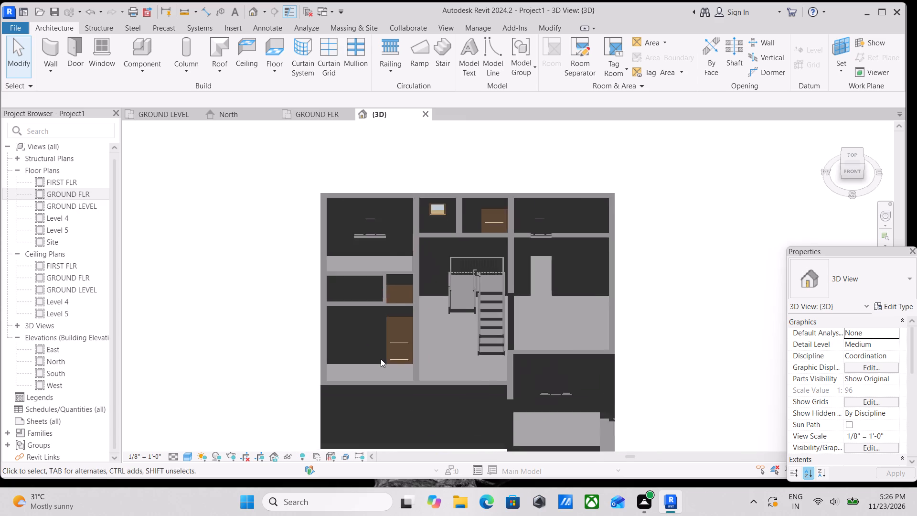
scroll(381, 359, "down", 2)
scroll(381, 359, "up", 3)
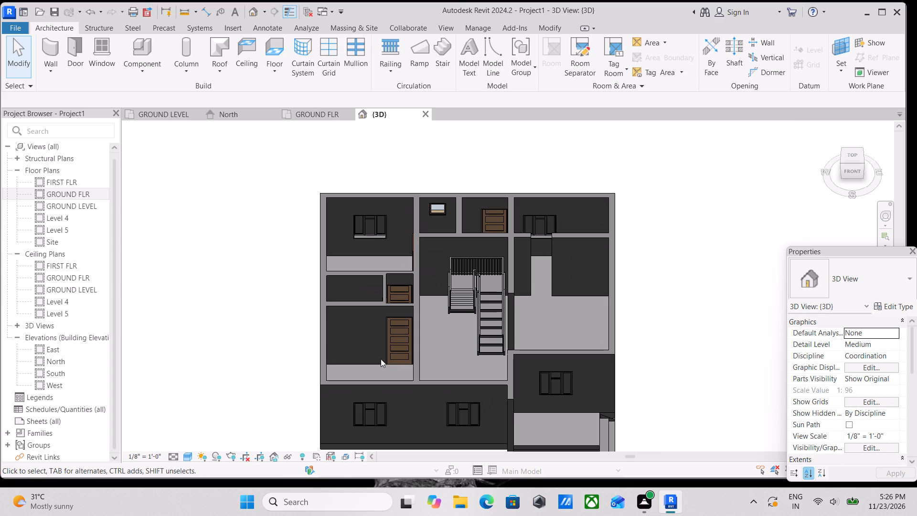
scroll(299, 328, "up", 4)
scroll(293, 326, "down", 1)
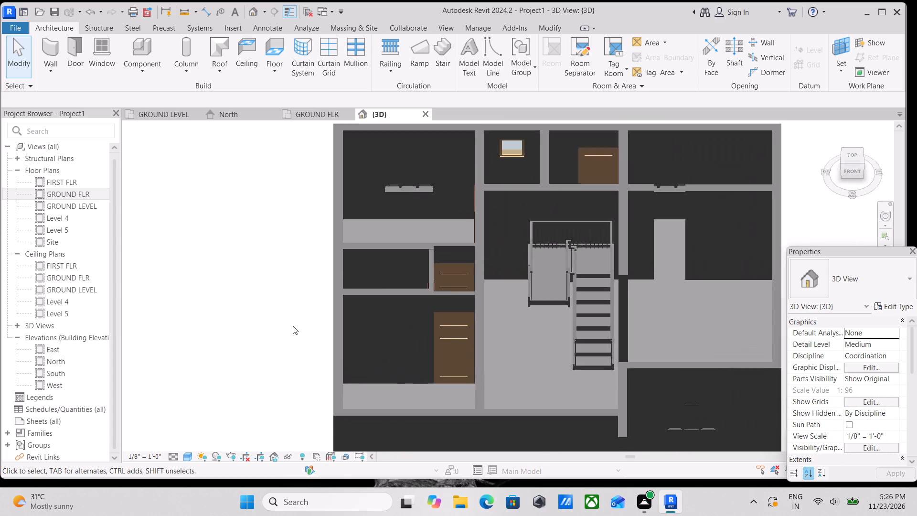
scroll(293, 326, "down", 6)
scroll(312, 333, "up", 1)
middle_click_drag(296, 333, 335, 367)
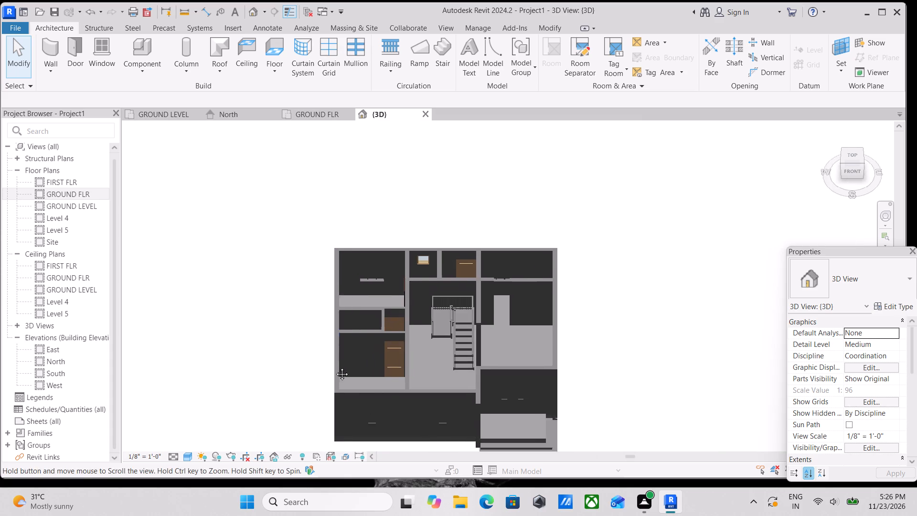
middle_click_drag(335, 367, 353, 378)
left_click(855, 157)
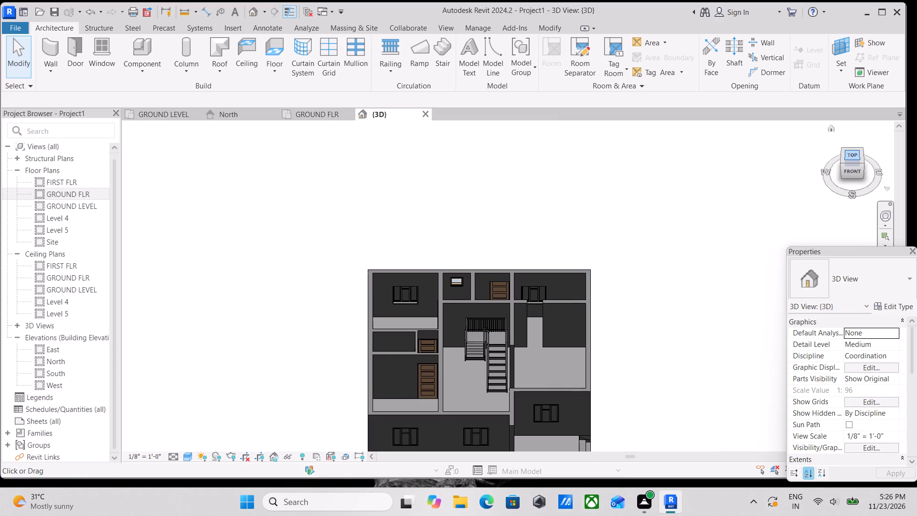
scroll(508, 330, "up", 3)
scroll(509, 213, "up", 3)
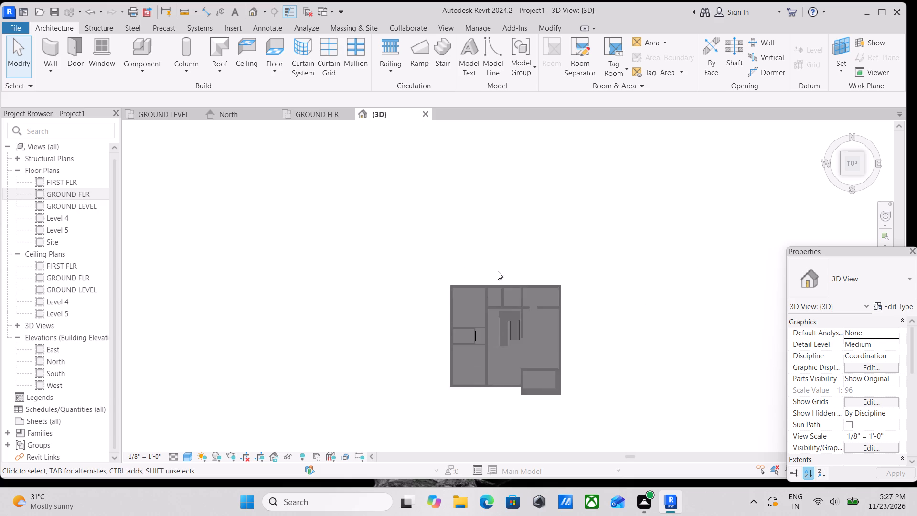
Create a similar Fixed 24" x 24" window high in the left exterior wall, centred 2'-7" between the small toilet's partition walls.
scroll(497, 273, "up", 7)
scroll(495, 291, "down", 3)
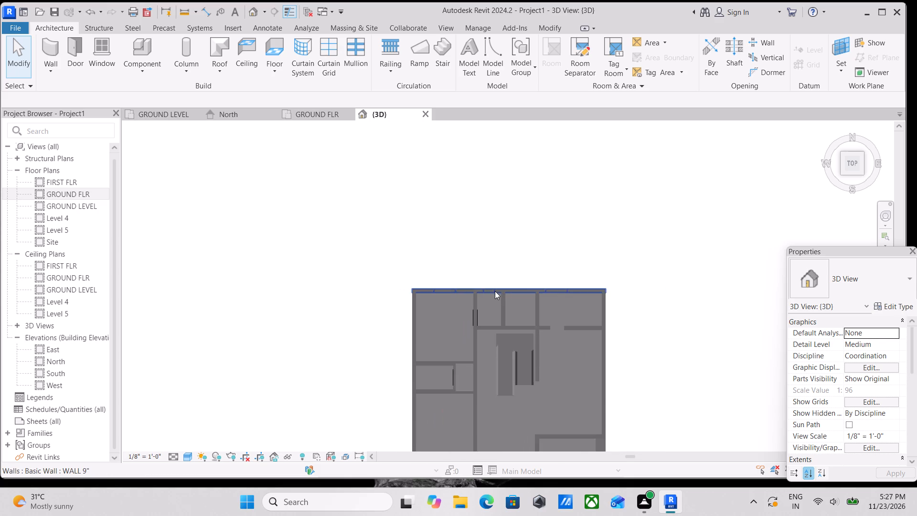
left_click(864, 155)
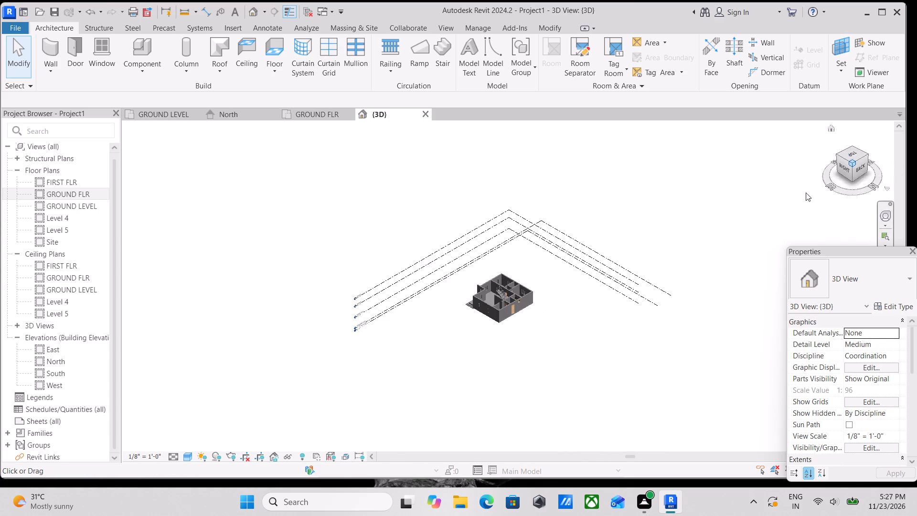
scroll(566, 343, "up", 4)
scroll(532, 313, "up", 3)
scroll(480, 245, "up", 4)
scroll(509, 286, "up", 4)
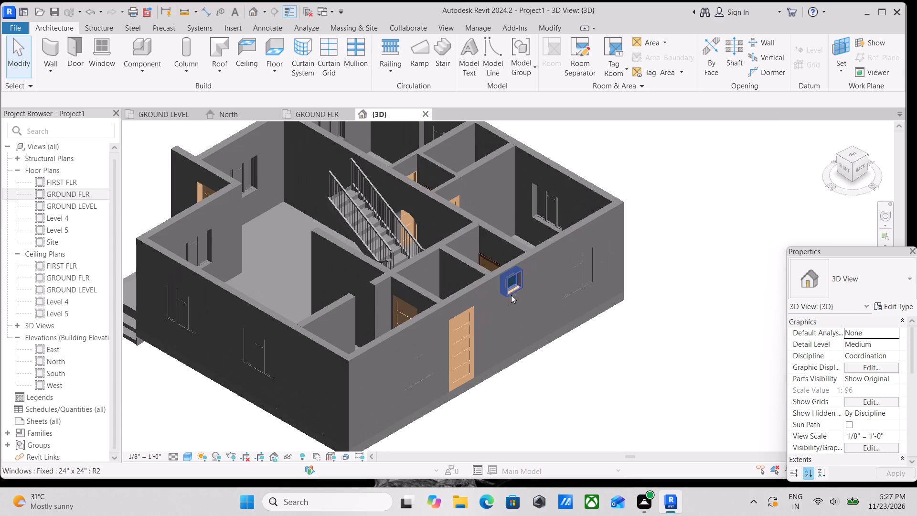
left_click(519, 282)
scroll(506, 311, "up", 3)
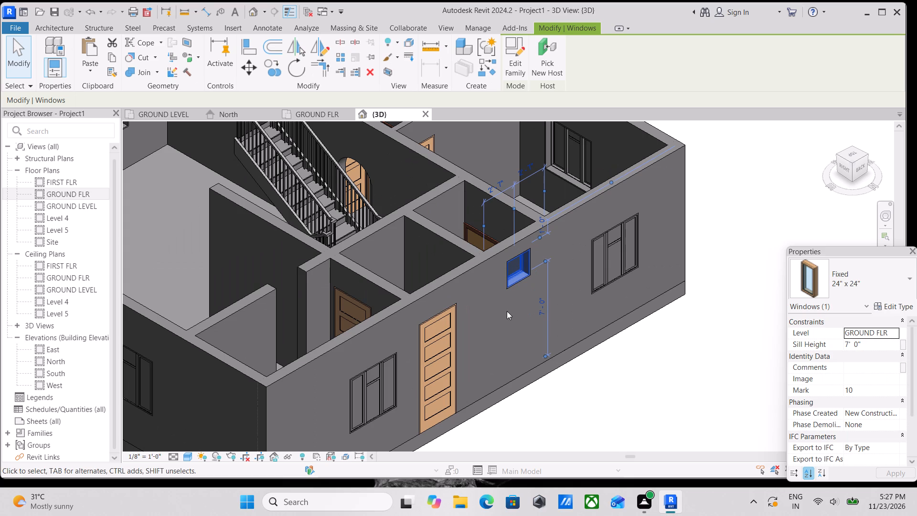
type("CS")
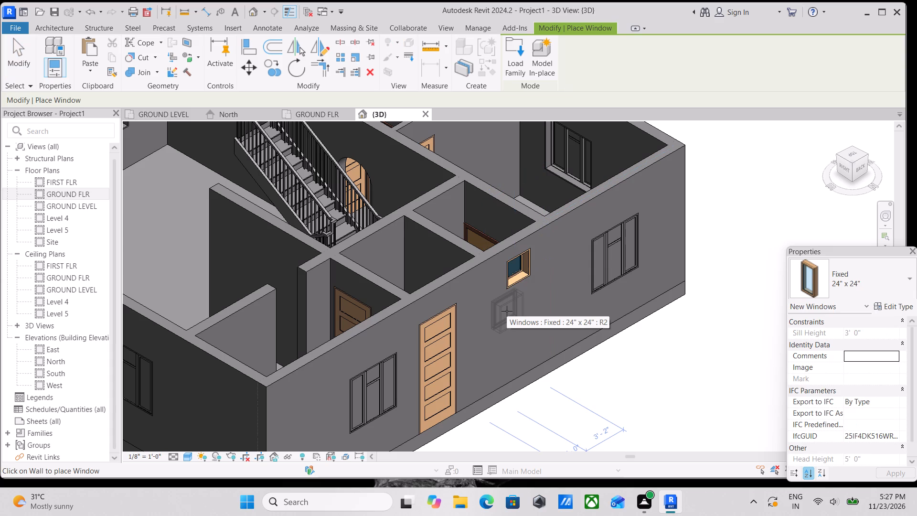
scroll(543, 284, "down", 1)
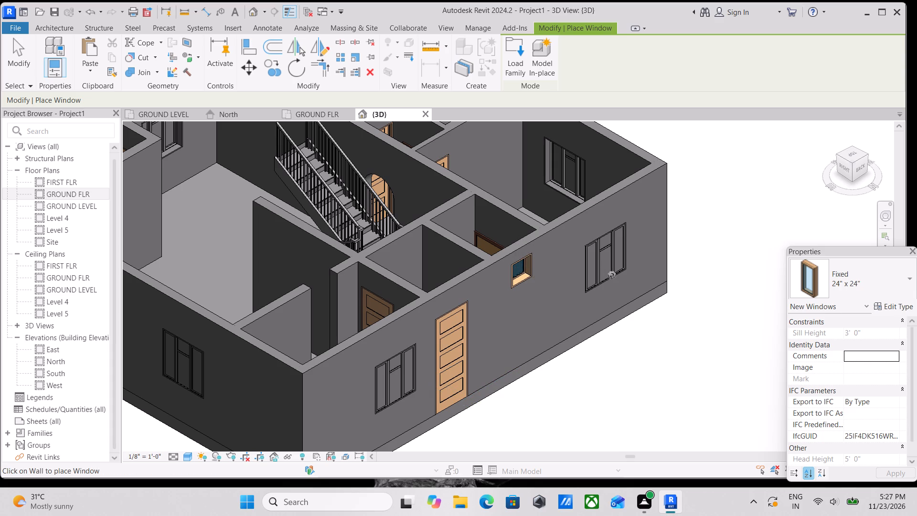
middle_click_drag(579, 259, 375, 269, "shift")
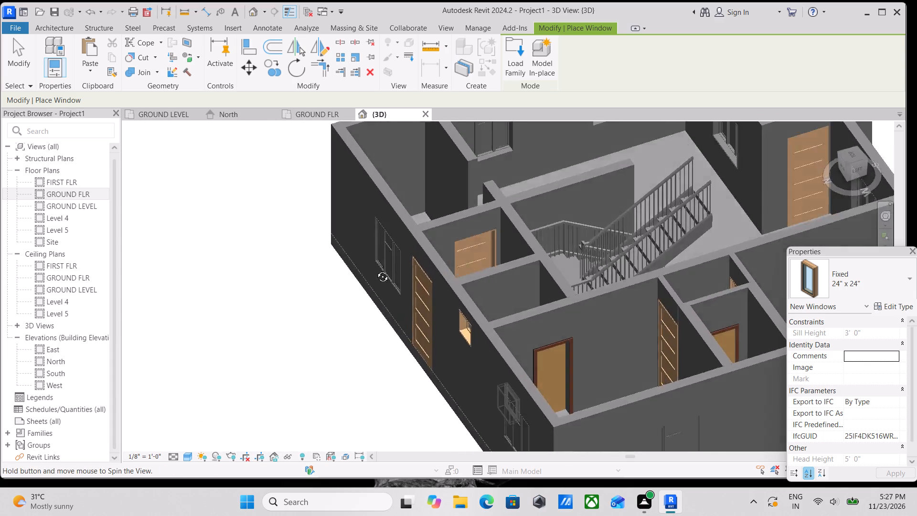
middle_click_drag(375, 269, 353, 237, "shift")
middle_click_drag(592, 355, 430, 217)
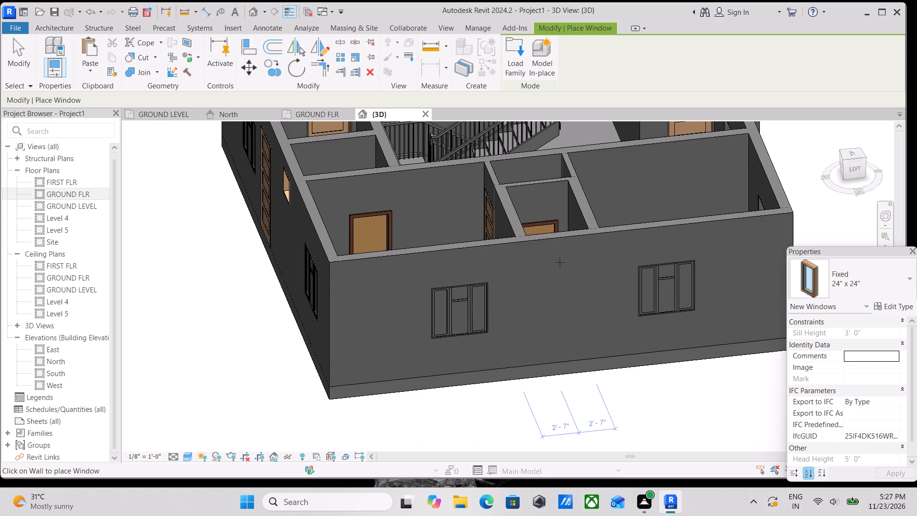
scroll(549, 260, "up", 3)
left_click(561, 252)
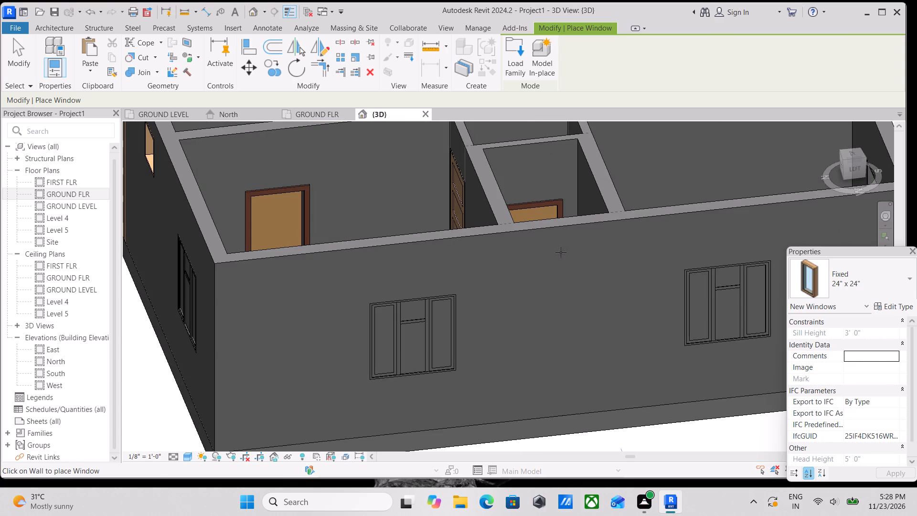
scroll(543, 263, "down", 3)
middle_click_drag(543, 263, 510, 297)
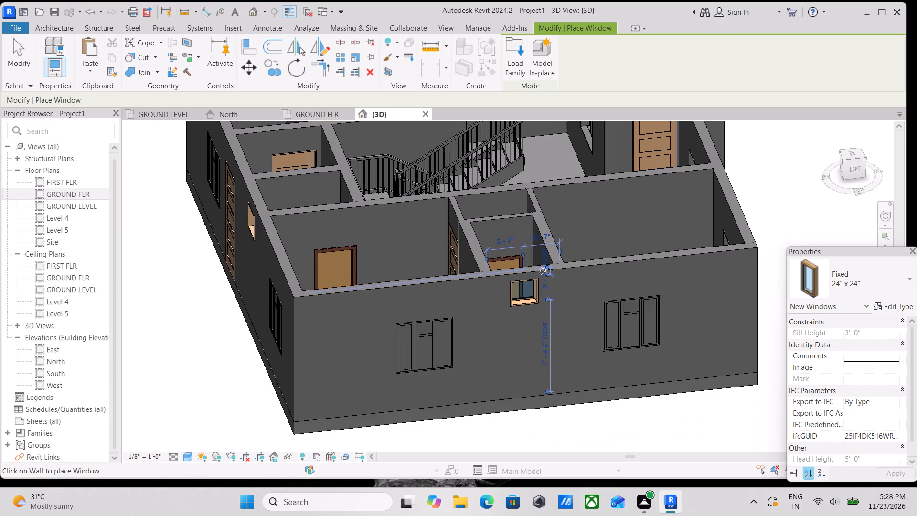
key("Escape")
key("Escape")
Set the sill height of the new 24" x 24" window in the left exterior wall to 7'.
left_click(517, 303)
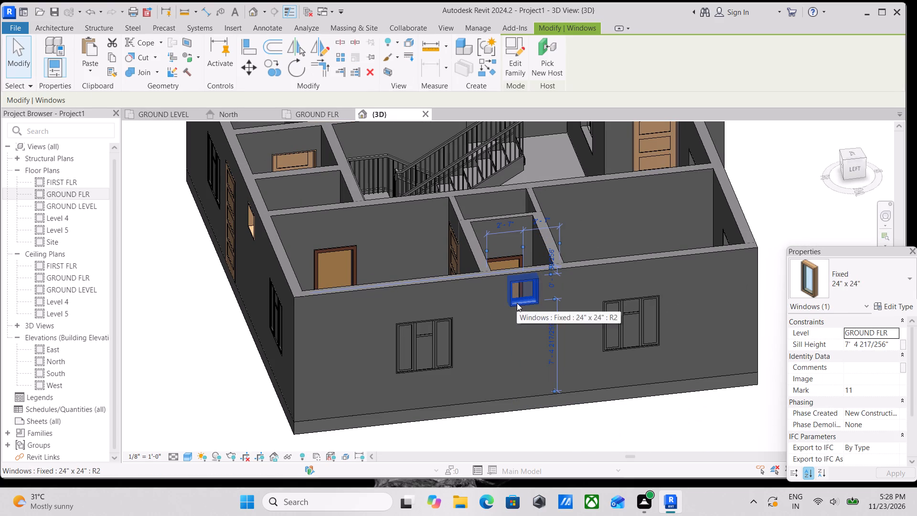
left_click(890, 345)
left_click_drag(890, 345, 830, 354)
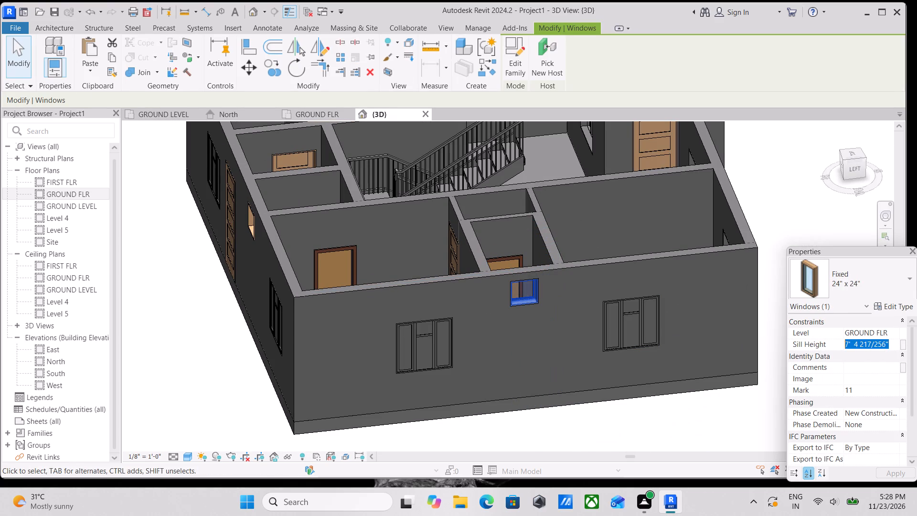
left_click_drag(830, 354, 810, 357)
type("7'")
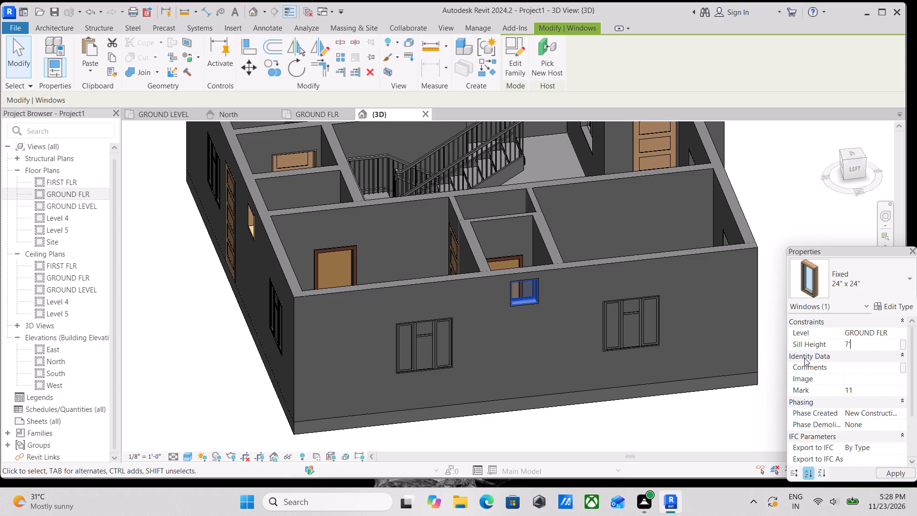
key("Return")
key("Escape")
Examine the rooms, stair, doors, windows and entrance steps from several angles, up close and as a whole.
scroll(618, 342, "down", 3)
scroll(580, 301, "up", 3)
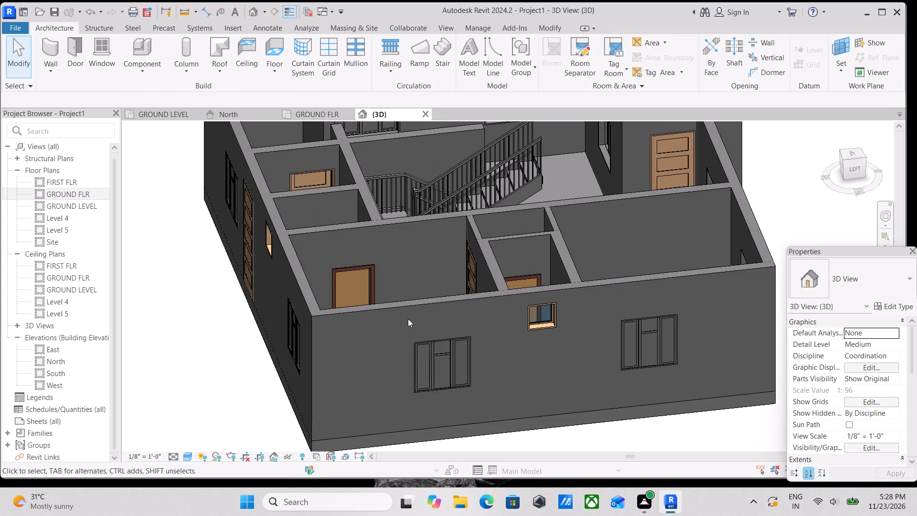
scroll(408, 319, "down", 3)
middle_click_drag(407, 324, 418, 335, "shift")
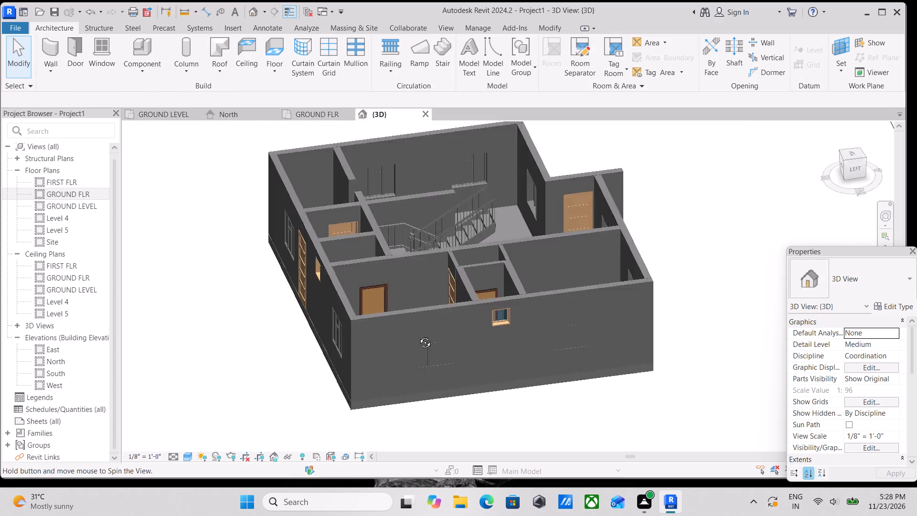
middle_click_drag(418, 335, 412, 413, "shift")
middle_click_drag(523, 344, 347, 314, "shift")
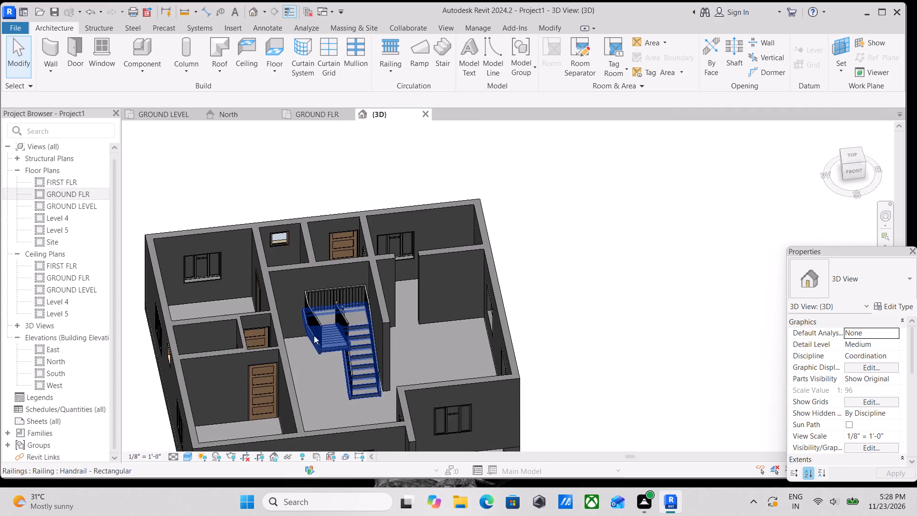
middle_click_drag(290, 356, 431, 447)
scroll(486, 362, "up", 3)
middle_click_drag(458, 325, 359, 281, "shift")
scroll(264, 337, "down", 1)
middle_click_drag(264, 337, 265, 282)
scroll(235, 349, "down", 1)
middle_click_drag(235, 349, 232, 362)
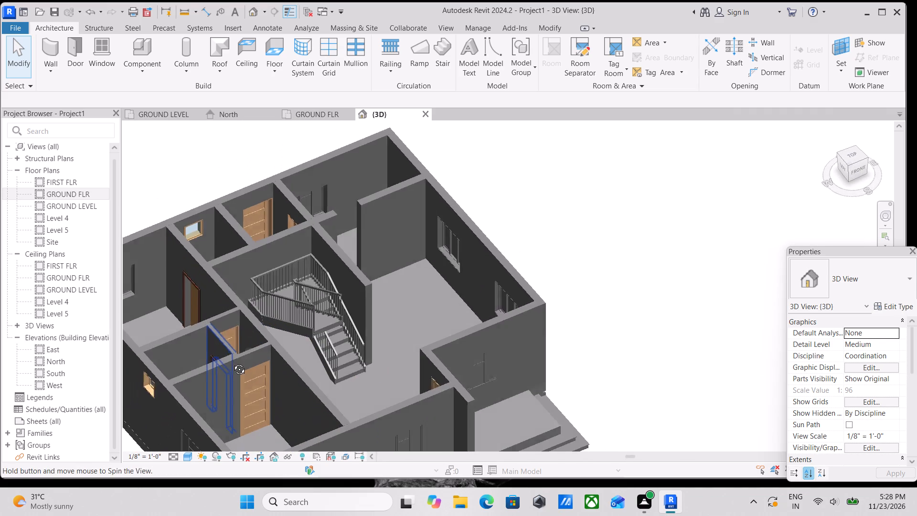
middle_click_drag(232, 362, 230, 371)
scroll(285, 354, "down", 2)
middle_click_drag(285, 354, 344, 355, "shift")
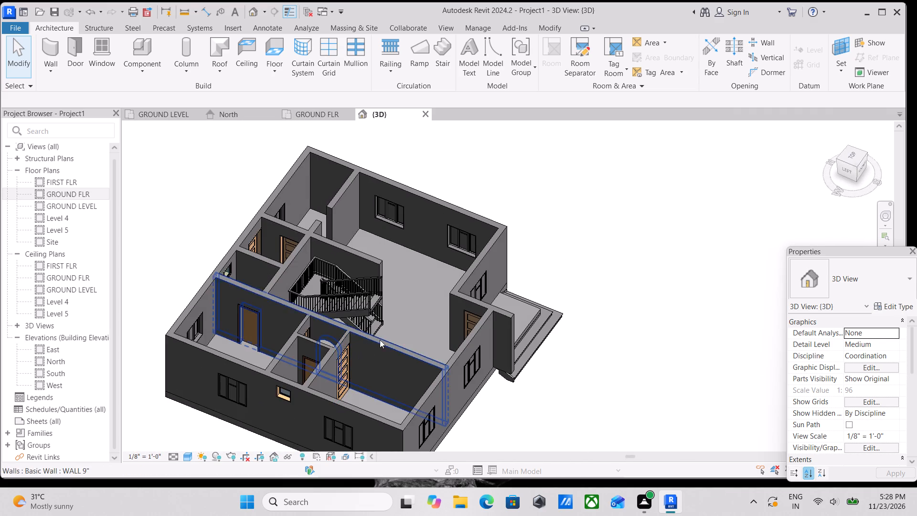
scroll(380, 339, "down", 2)
middle_click_drag(347, 354, 391, 320)
scroll(587, 346, "up", 2)
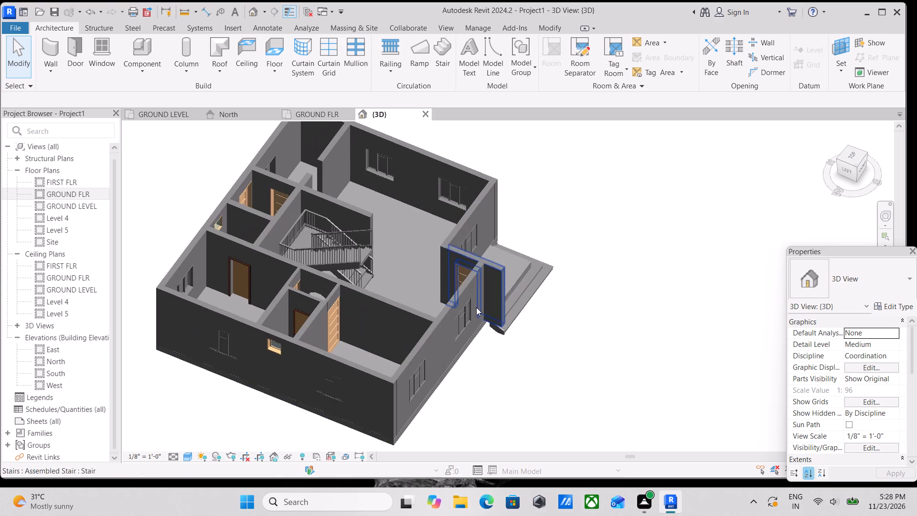
scroll(386, 314, "up", 1)
middle_click_drag(386, 314, 503, 314)
scroll(395, 295, "up", 3)
scroll(404, 289, "down", 3)
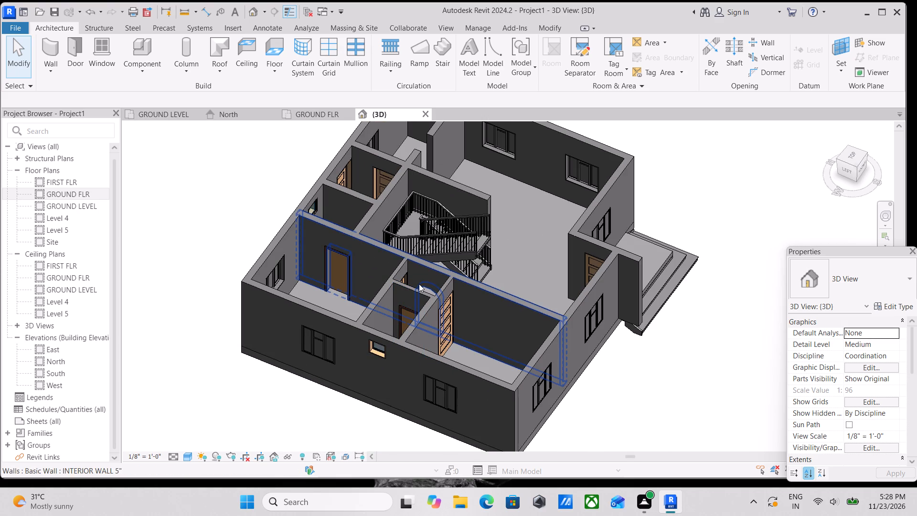
scroll(368, 360, "up", 3)
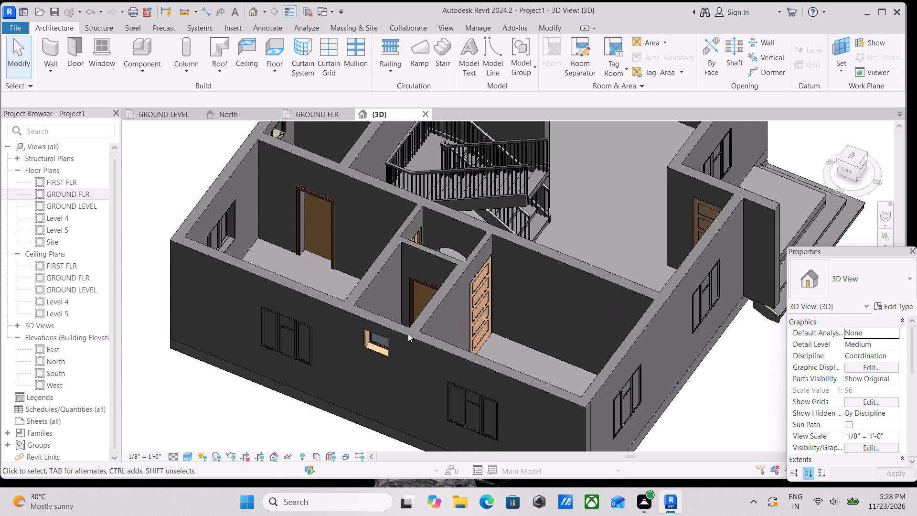
scroll(408, 332, "down", 9)
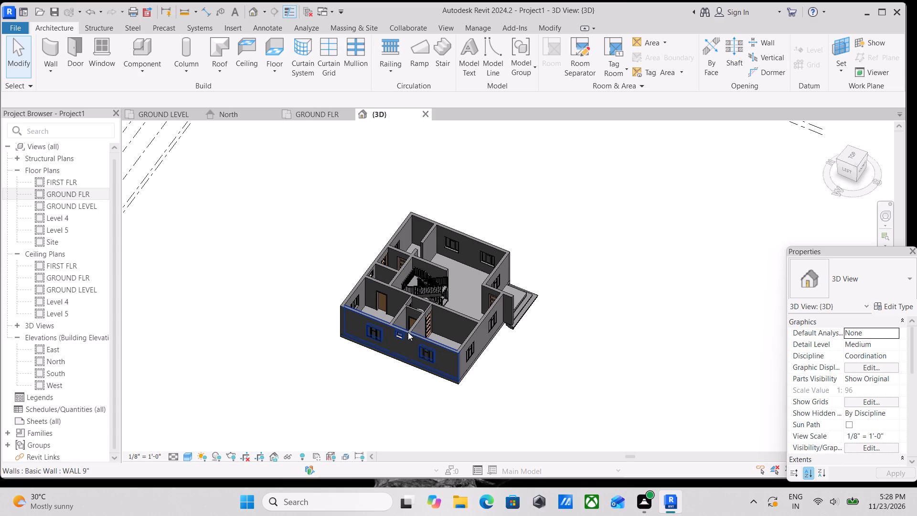
scroll(869, 186, "down", 1)
scroll(852, 221, "up", 2)
scroll(531, 266, "up", 3)
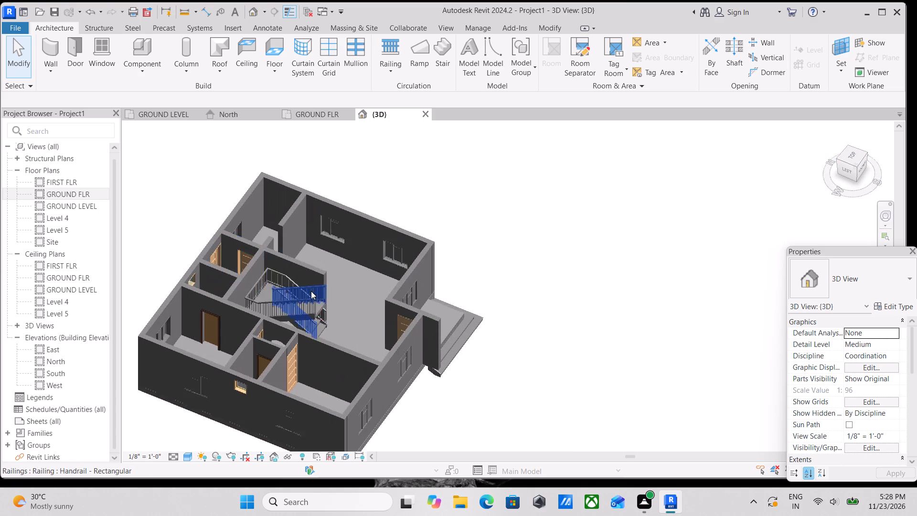
middle_click_drag(311, 291, 451, 279)
scroll(458, 277, "up", 3)
scroll(541, 263, "up", 6)
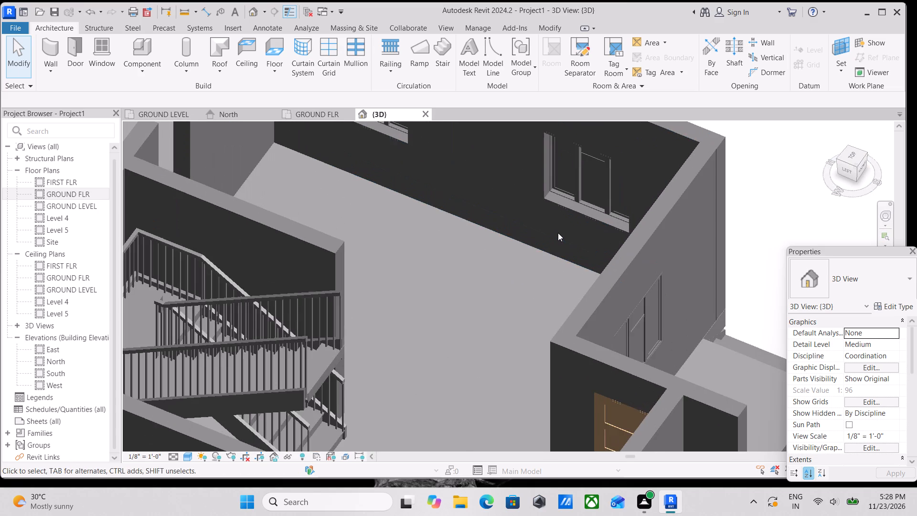
scroll(558, 233, "down", 4)
scroll(495, 313, "down", 4)
middle_click_drag(483, 314, 546, 282)
scroll(555, 275, "down", 2)
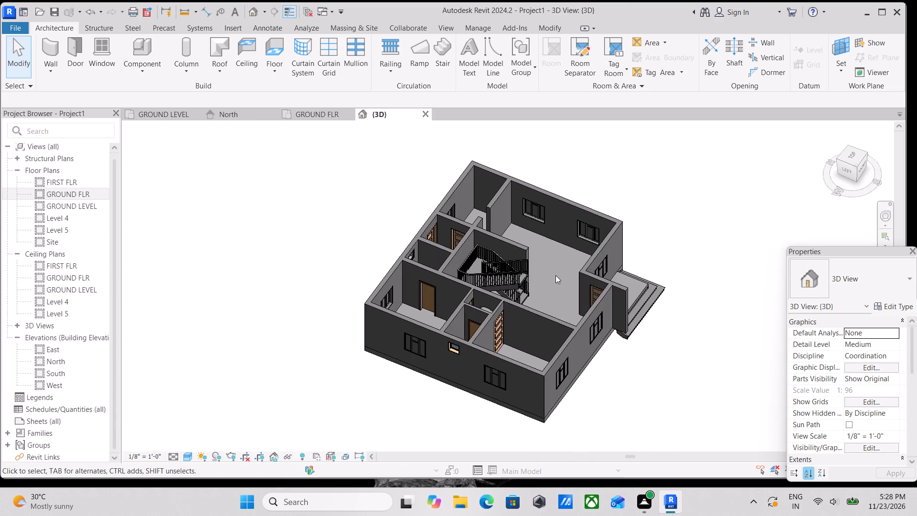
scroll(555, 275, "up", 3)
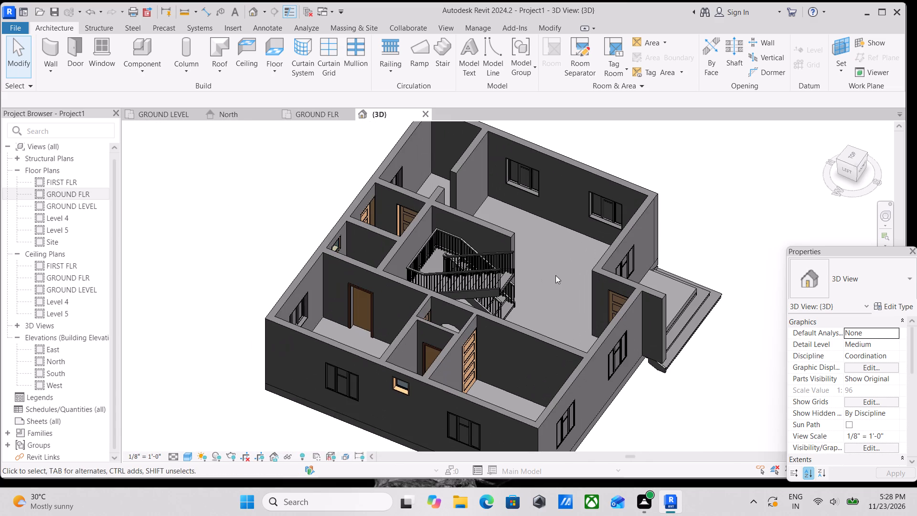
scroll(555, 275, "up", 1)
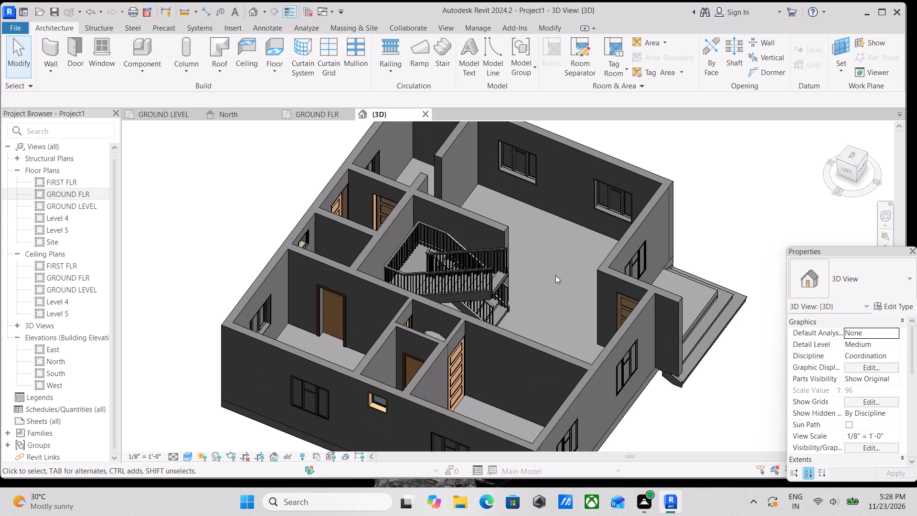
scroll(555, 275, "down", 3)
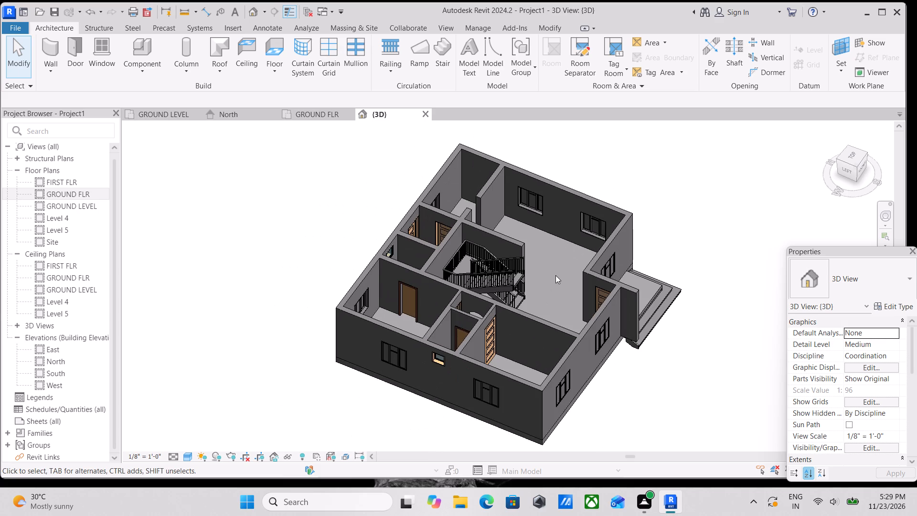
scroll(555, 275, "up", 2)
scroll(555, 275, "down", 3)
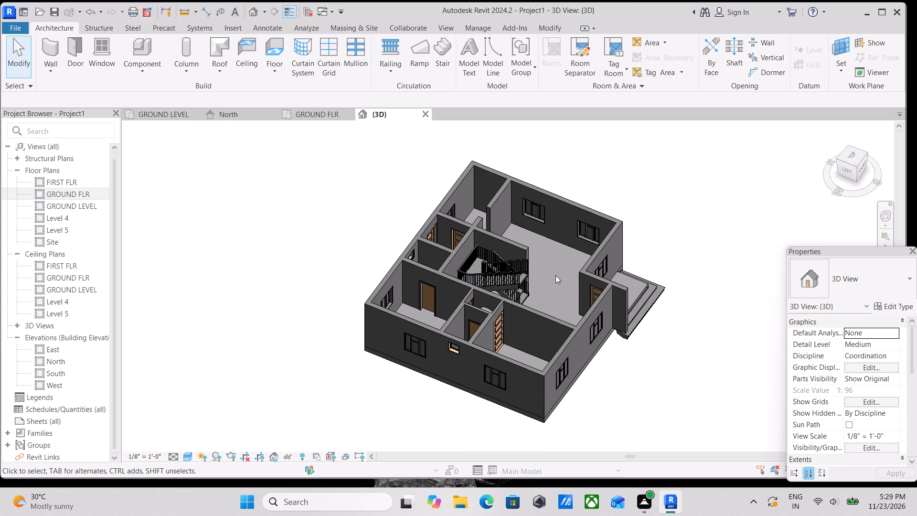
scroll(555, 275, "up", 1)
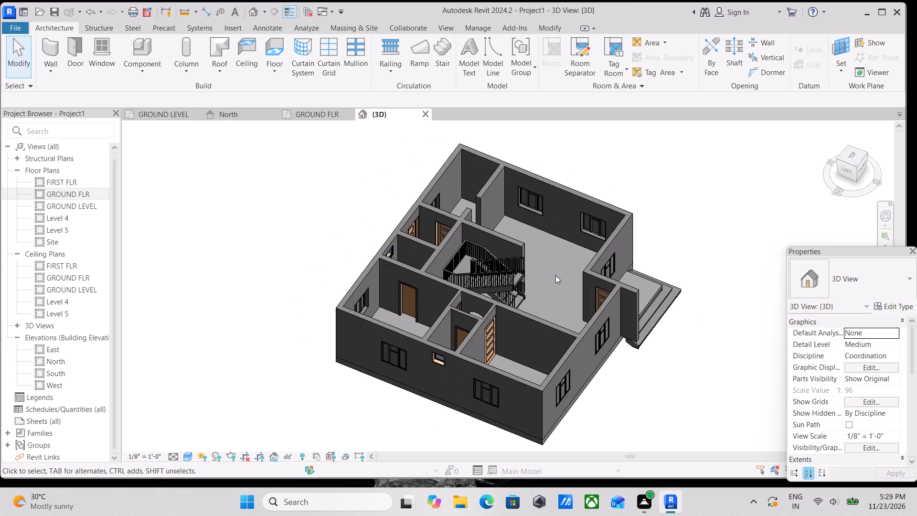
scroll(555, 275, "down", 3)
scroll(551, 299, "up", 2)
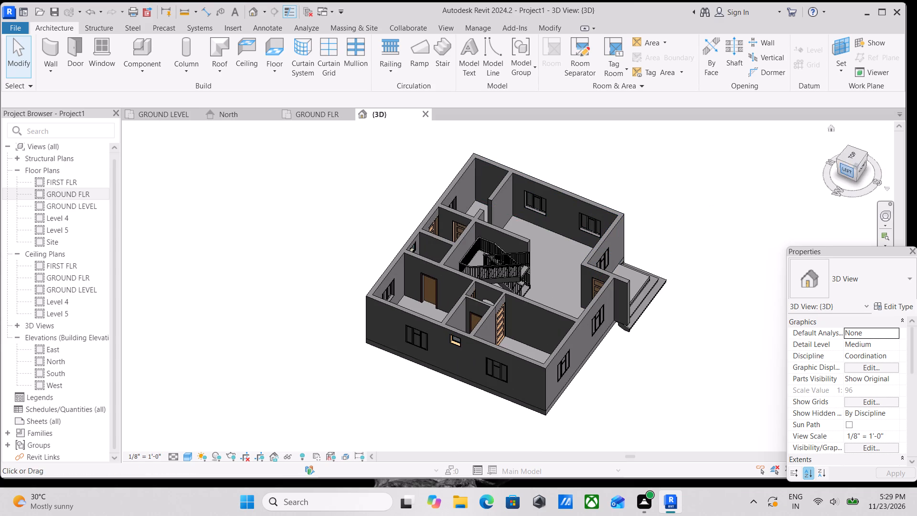
Examine the building from the front, checking the floor slab and entrance steps against the level lines.
left_click(861, 169)
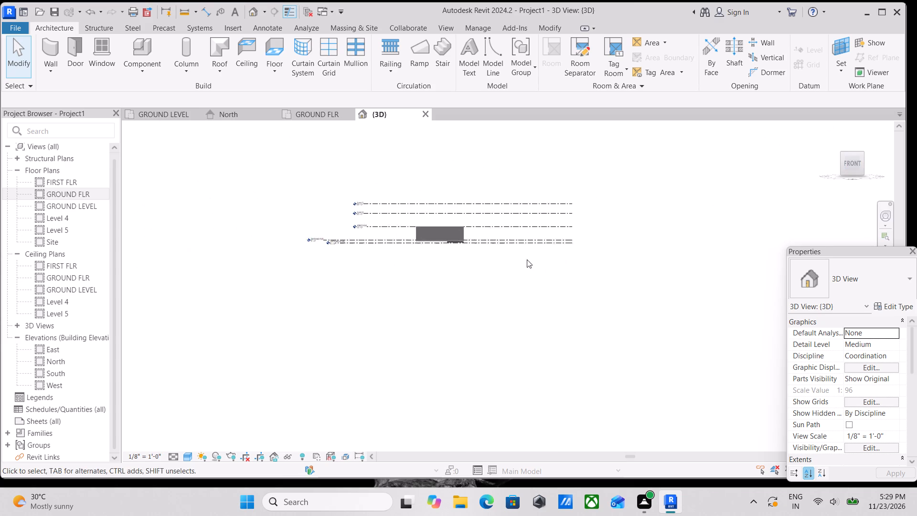
scroll(416, 282, "up", 4)
scroll(495, 315, "up", 6)
scroll(651, 289, "up", 3)
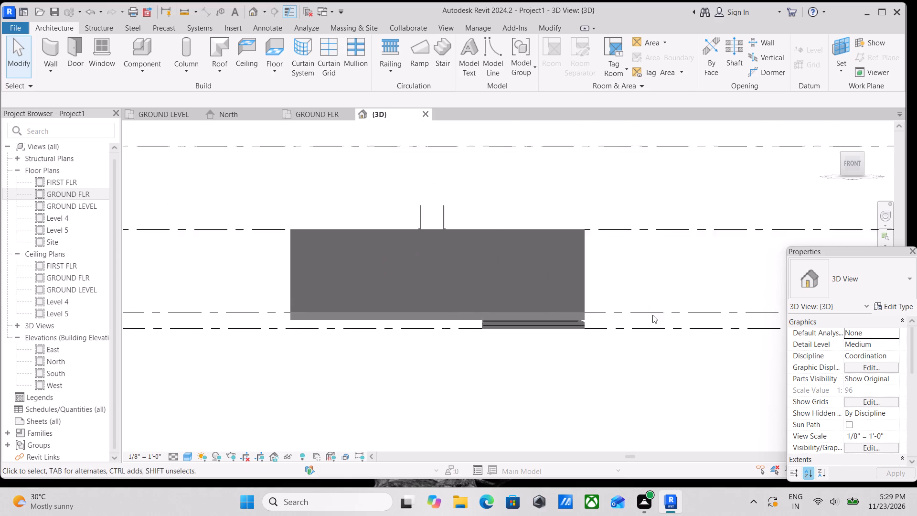
scroll(652, 315, "up", 1)
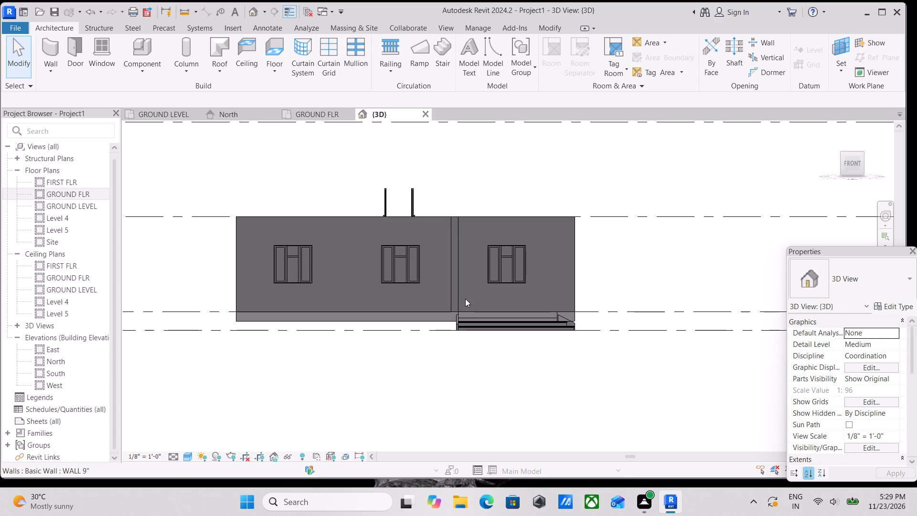
scroll(407, 340, "up", 1)
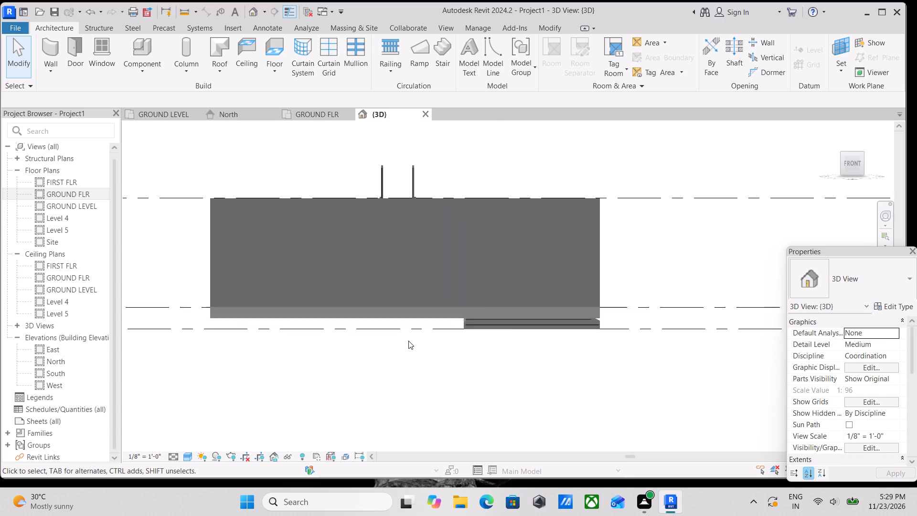
Examine the building from the front and an overhead angle, then inspect the floor slab and steps at the entrance porch.
scroll(408, 341, "up", 1)
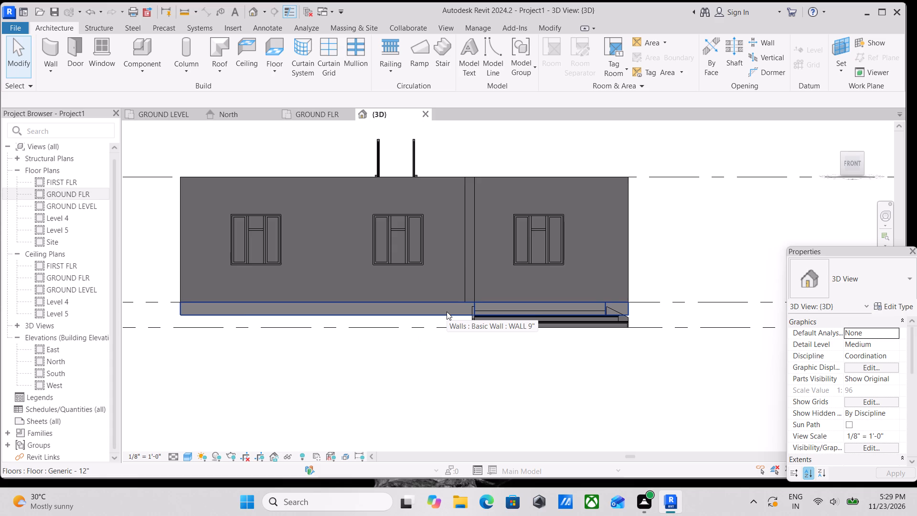
scroll(447, 312, "down", 4)
middle_click_drag(456, 301, 505, 424, "shift")
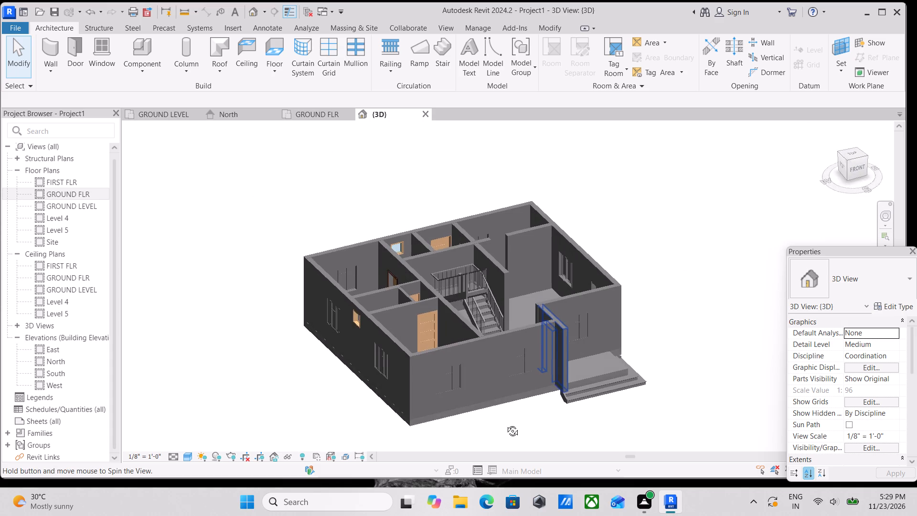
middle_click_drag(505, 424, 471, 427, "shift")
scroll(471, 427, "up", 1)
middle_click_drag(445, 364, 506, 393, "shift")
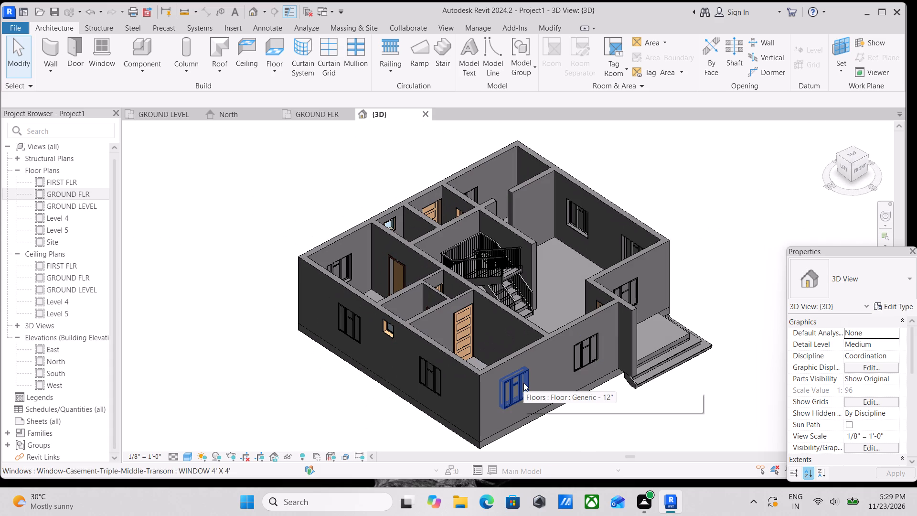
scroll(724, 351, "up", 3)
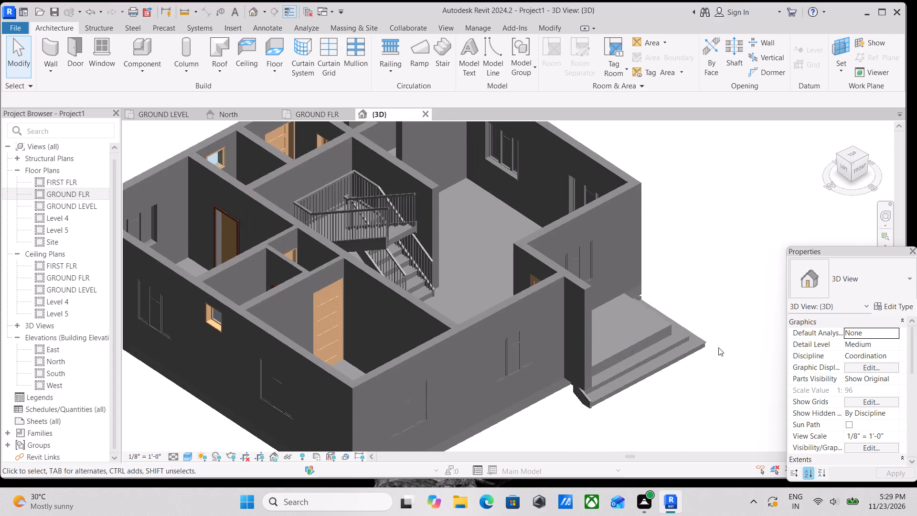
scroll(660, 331, "up", 4)
scroll(597, 352, "up", 5)
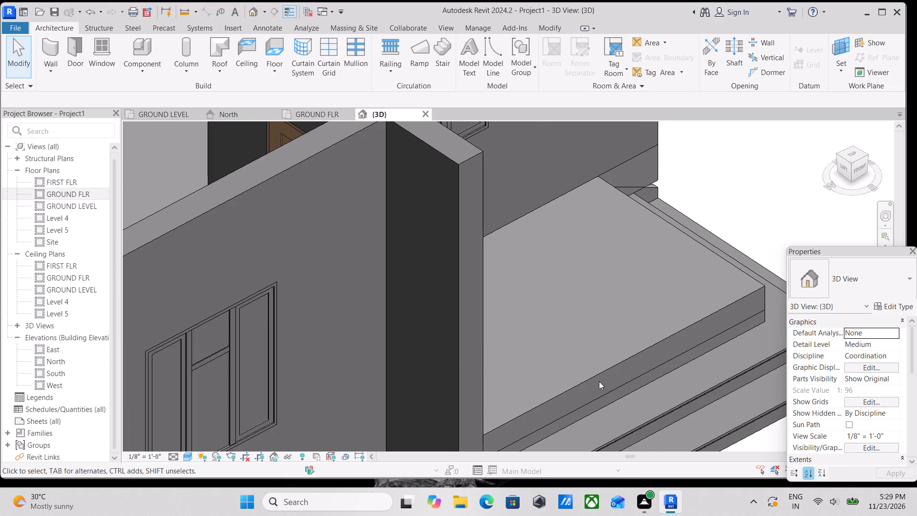
left_click(594, 372)
scroll(605, 361, "down", 2)
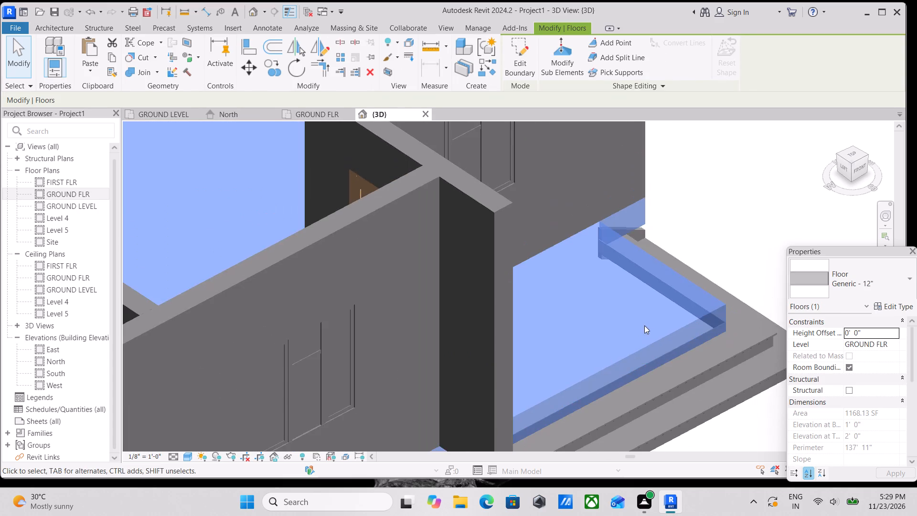
scroll(658, 307, "down", 3)
scroll(709, 250, "down", 3)
middle_click_drag(617, 382, 636, 253)
key("Escape")
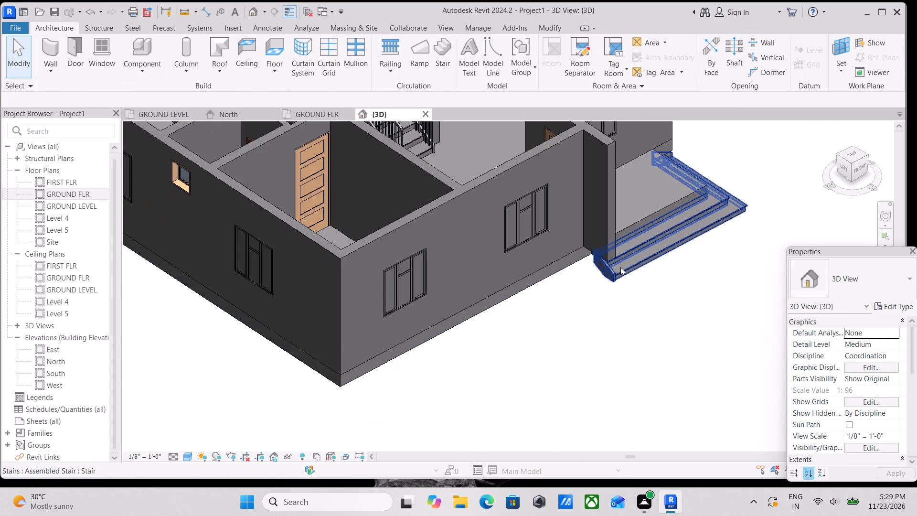
Examine the floor slab edge along the base of the exterior walls at the front corner, then the whole building.
scroll(394, 373, "up", 3)
scroll(282, 377, "up", 3)
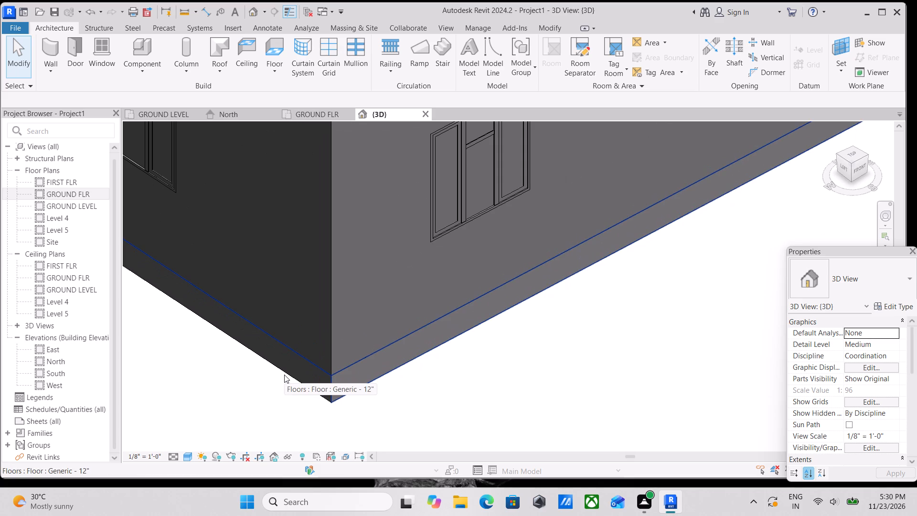
scroll(284, 375, "up", 1)
scroll(284, 375, "down", 1)
scroll(284, 375, "up", 1)
scroll(272, 365, "down", 12)
middle_click_drag(272, 363, 304, 390)
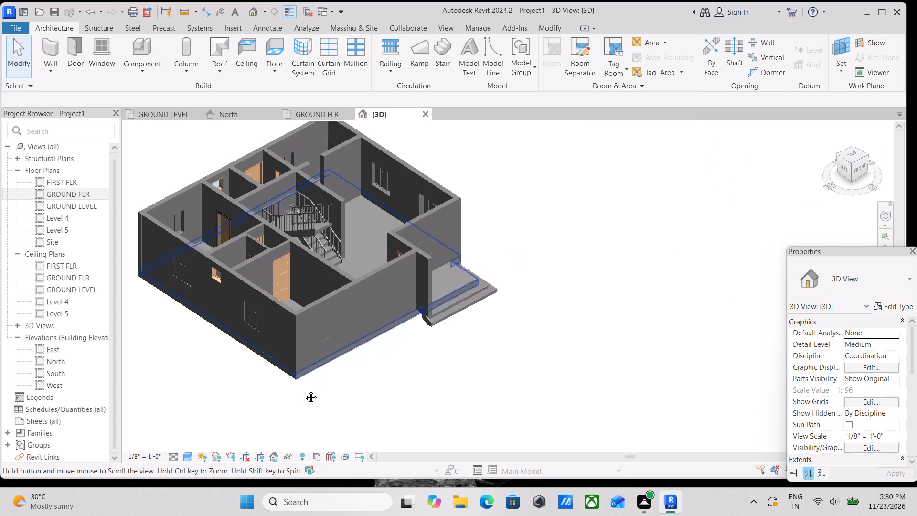
middle_click_drag(304, 390, 378, 435)
scroll(382, 435, "down", 4)
scroll(374, 330, "down", 1)
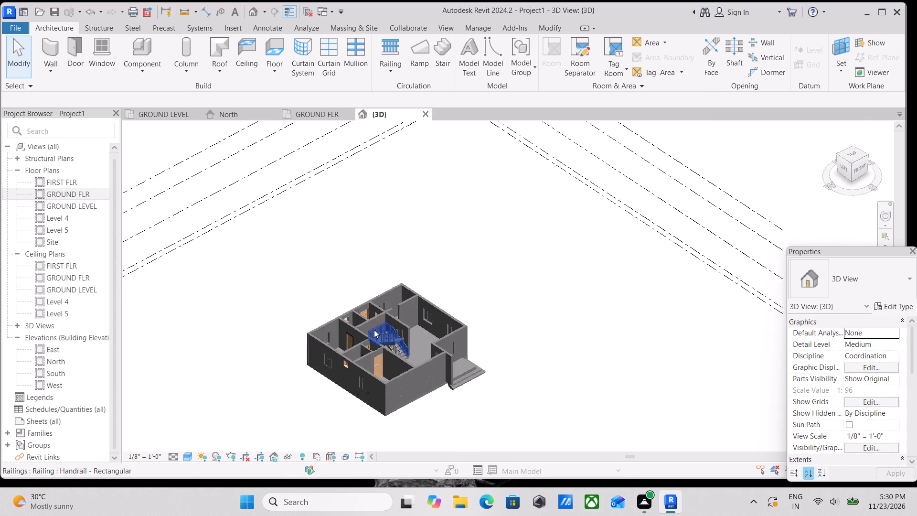
scroll(374, 330, "down", 1)
middle_click_drag(374, 330, 383, 376)
In the GROUND FLR floor plan, select the raster image containing the house picture and both floor plans.
left_click(328, 111)
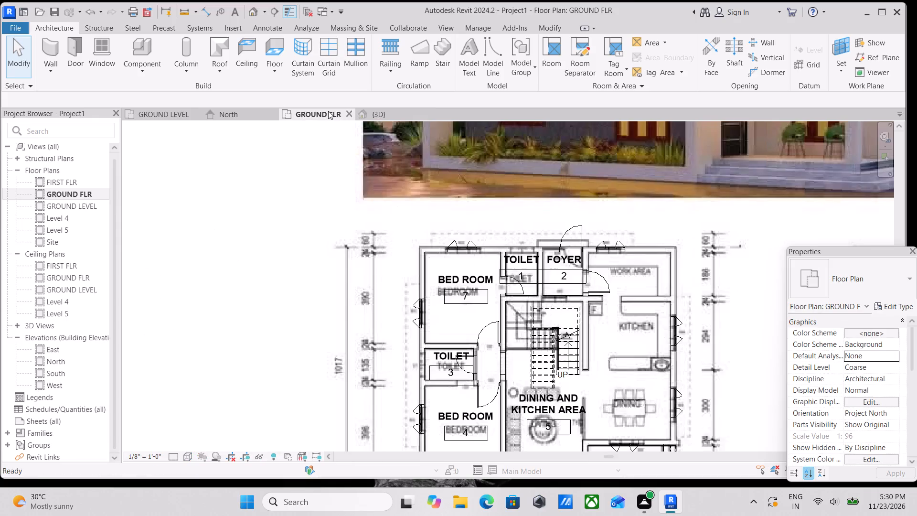
scroll(396, 314, "down", 2)
middle_click_drag(396, 314, 295, 269)
scroll(295, 269, "down", 3)
middle_click_drag(437, 312, 437, 311)
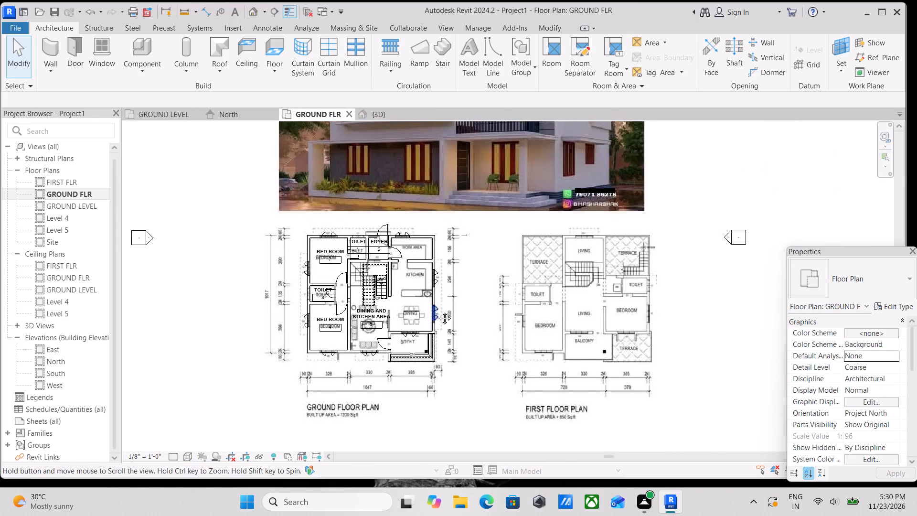
middle_click_drag(437, 311, 448, 263)
left_click(487, 382)
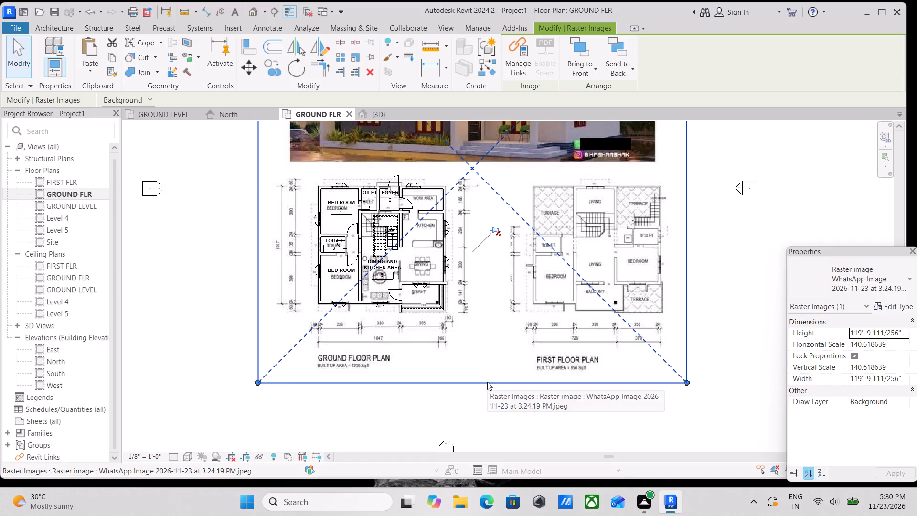
scroll(450, 365, "down", 2)
middle_click_drag(450, 365, 516, 404)
scroll(516, 404, "up", 1)
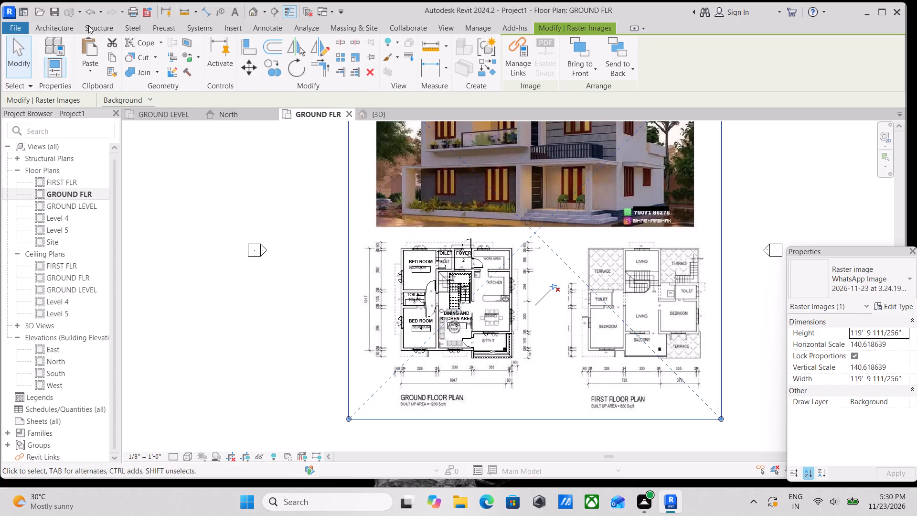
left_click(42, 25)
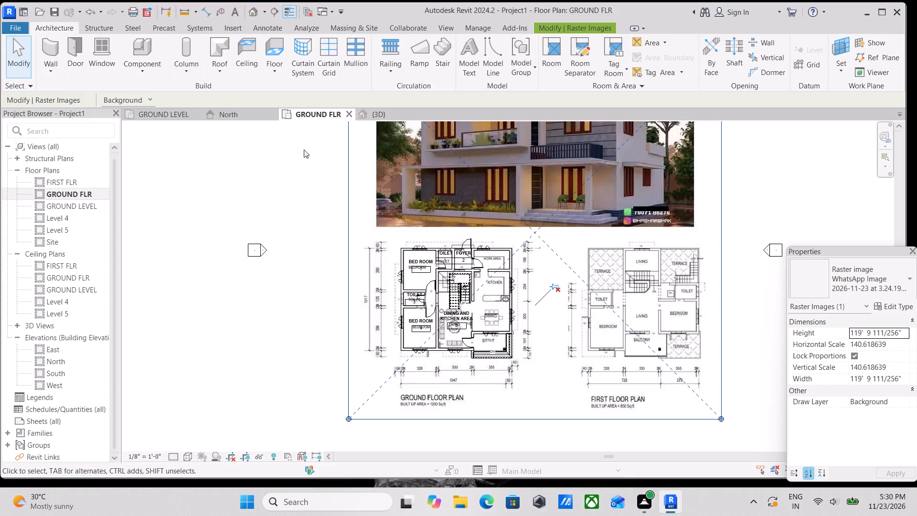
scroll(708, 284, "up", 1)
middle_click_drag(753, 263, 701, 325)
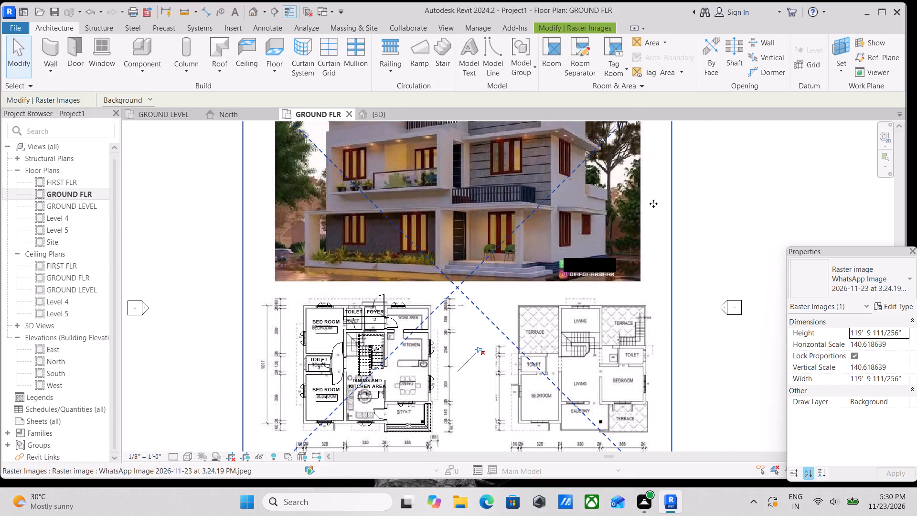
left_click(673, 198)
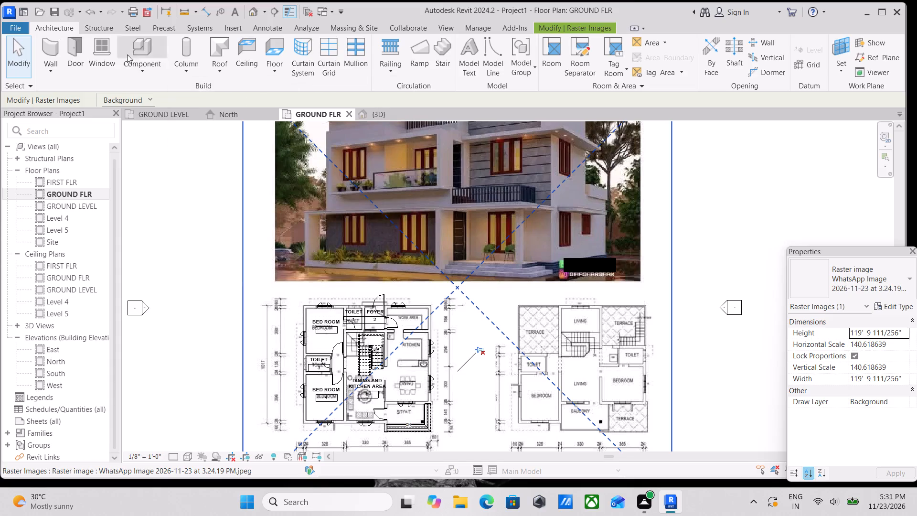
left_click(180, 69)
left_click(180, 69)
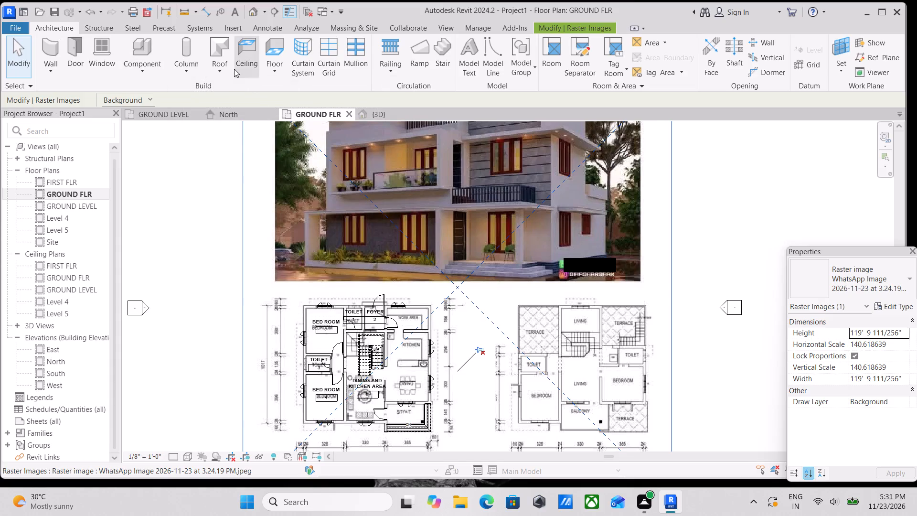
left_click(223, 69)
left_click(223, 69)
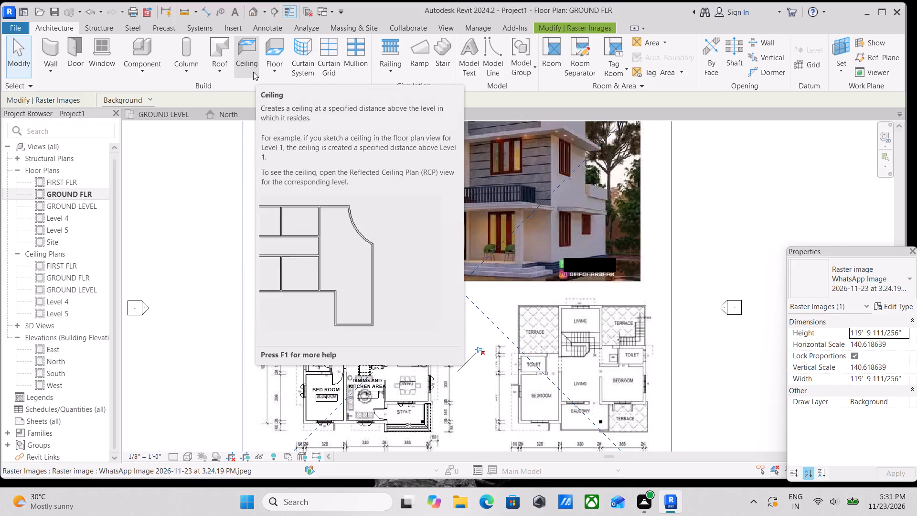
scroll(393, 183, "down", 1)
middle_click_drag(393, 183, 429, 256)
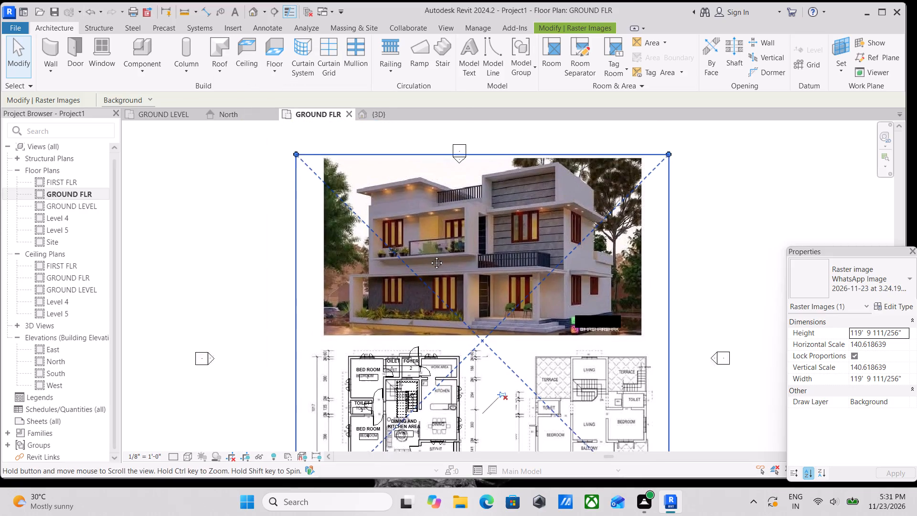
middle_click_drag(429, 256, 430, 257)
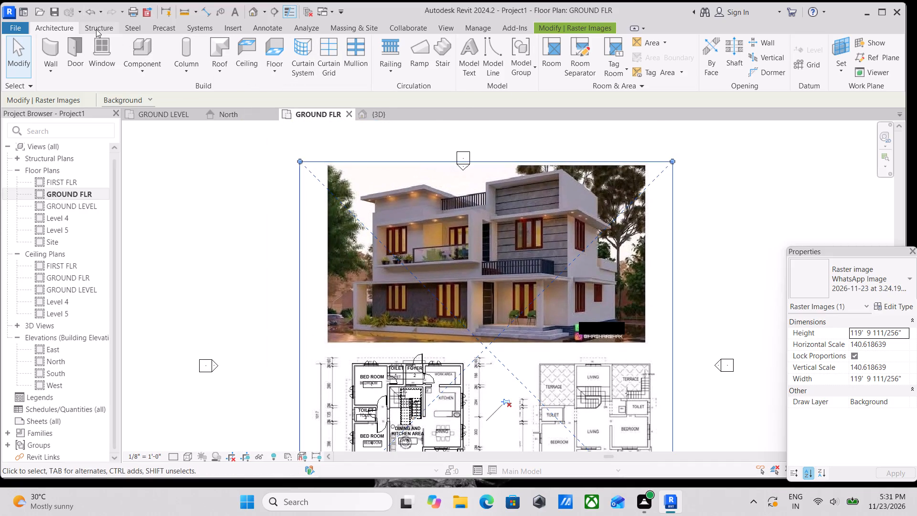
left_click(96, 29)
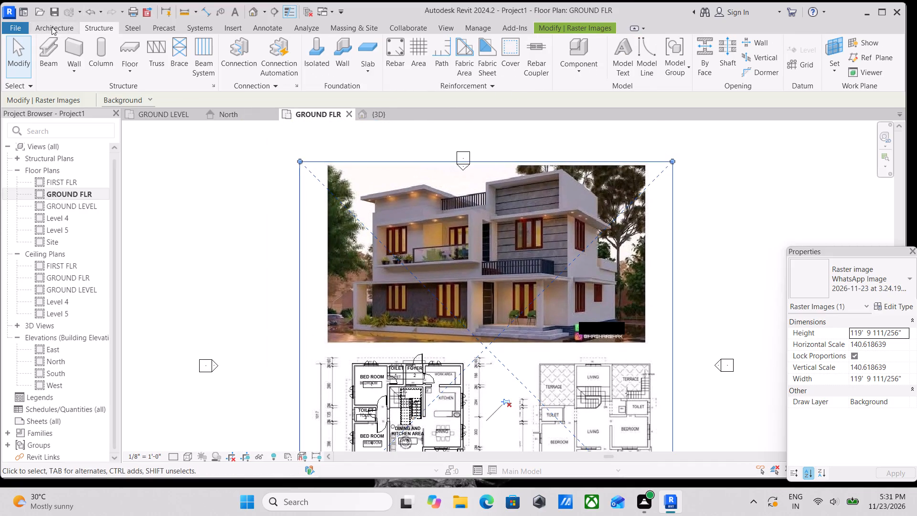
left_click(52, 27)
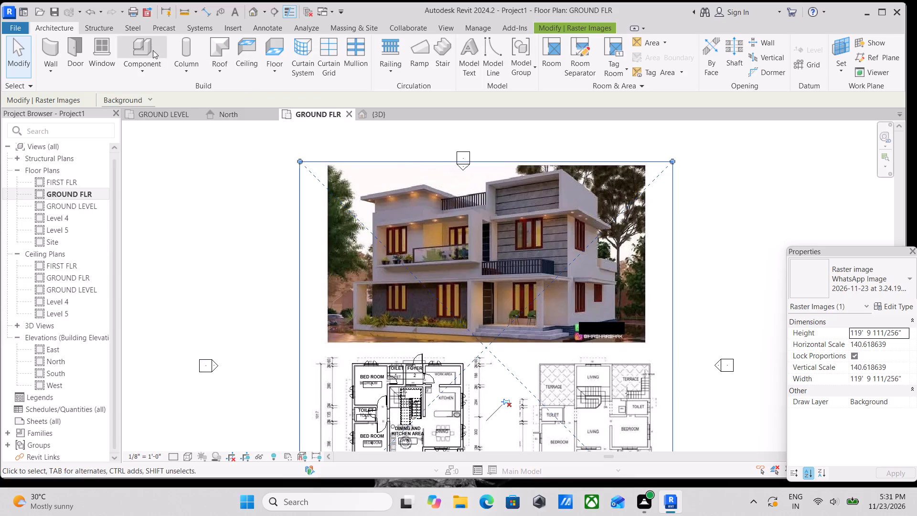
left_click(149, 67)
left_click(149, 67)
Copy the selected plan image and paste it aligned to the selected view Floor Plan: FIRST FLR, dismissing the save reminder.
left_click(541, 24)
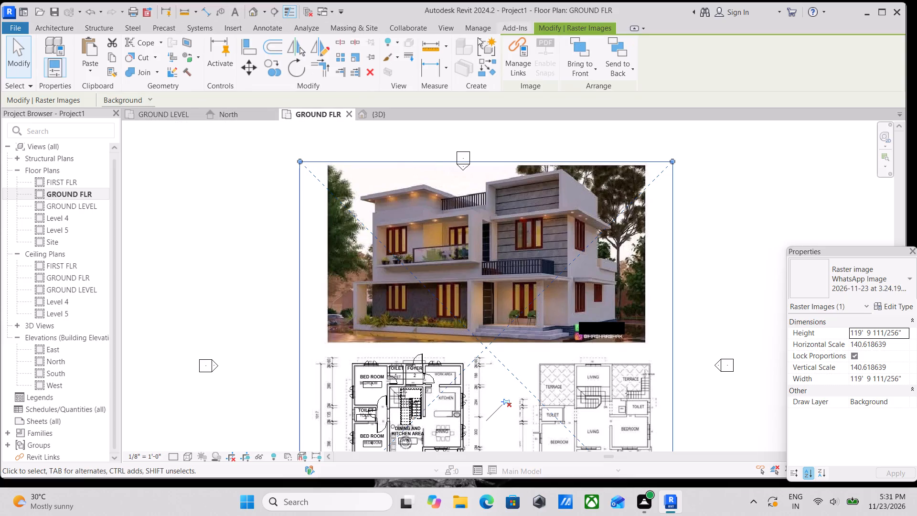
left_click(107, 59)
left_click(94, 64)
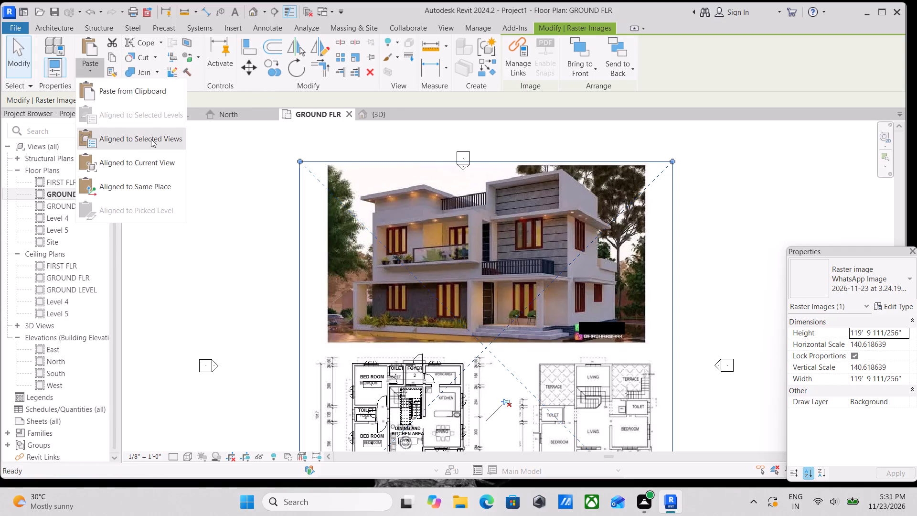
left_click(152, 140)
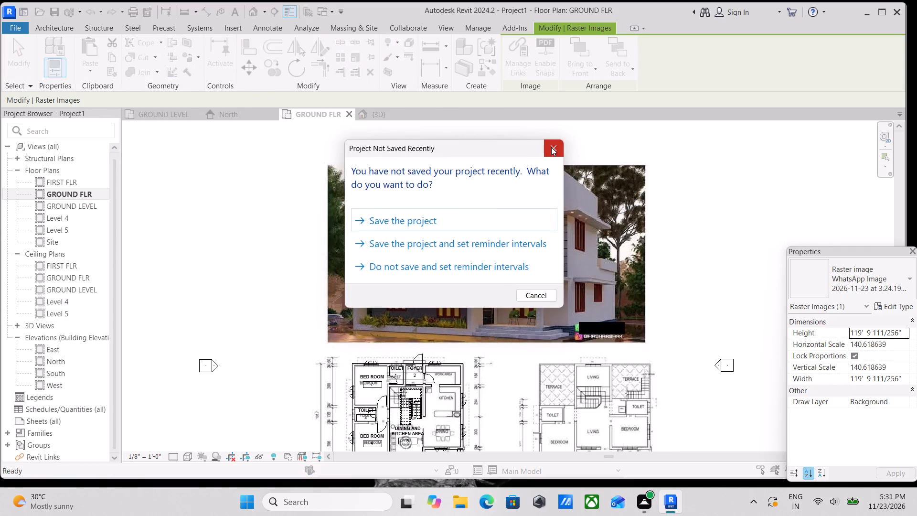
left_click(551, 147)
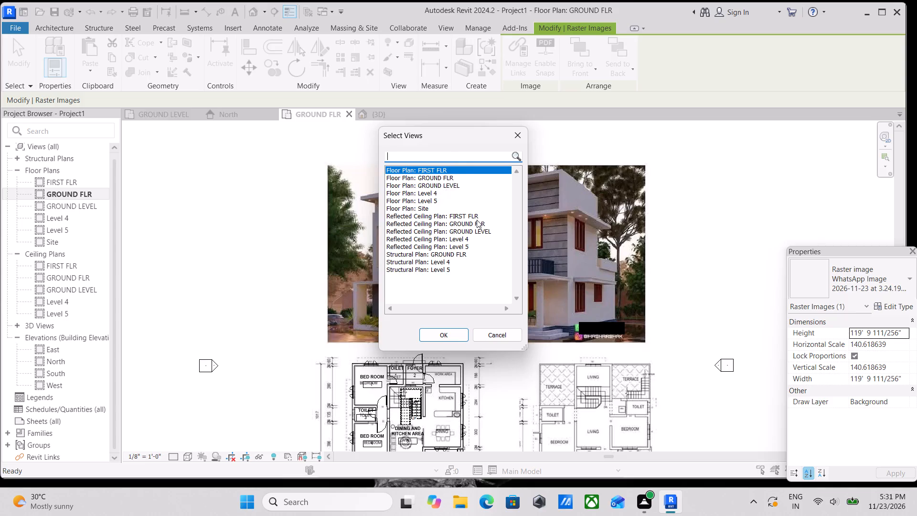
left_click(440, 335)
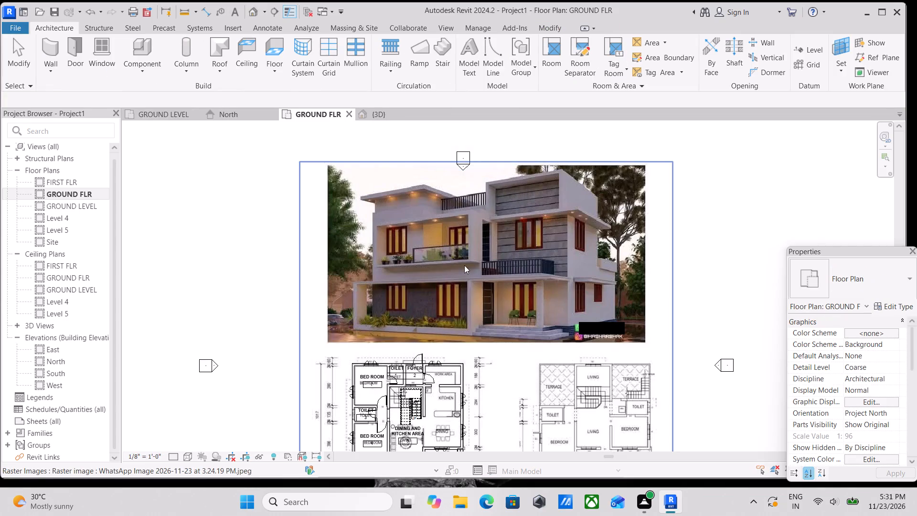
Open the FIRST FLR floor plan.
scroll(464, 265, "down", 3)
scroll(466, 314, "down", 2)
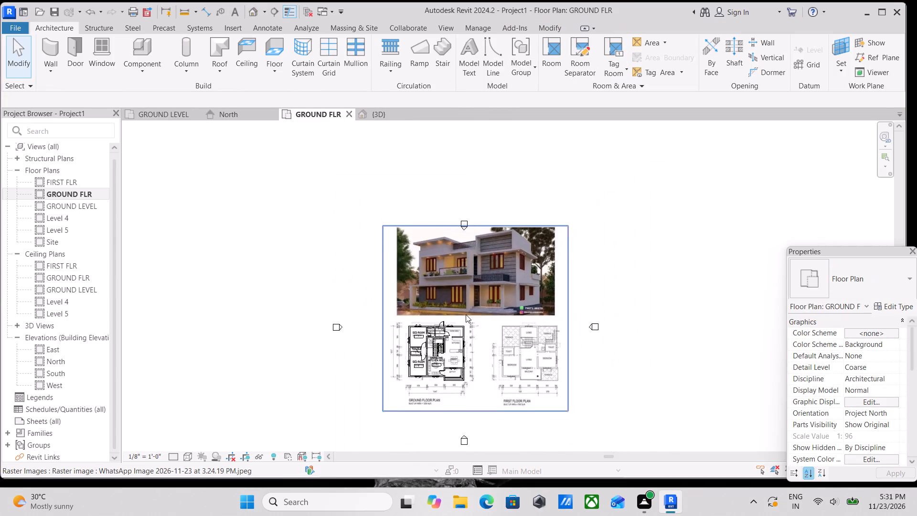
scroll(466, 314, "down", 1)
scroll(471, 298, "up", 3)
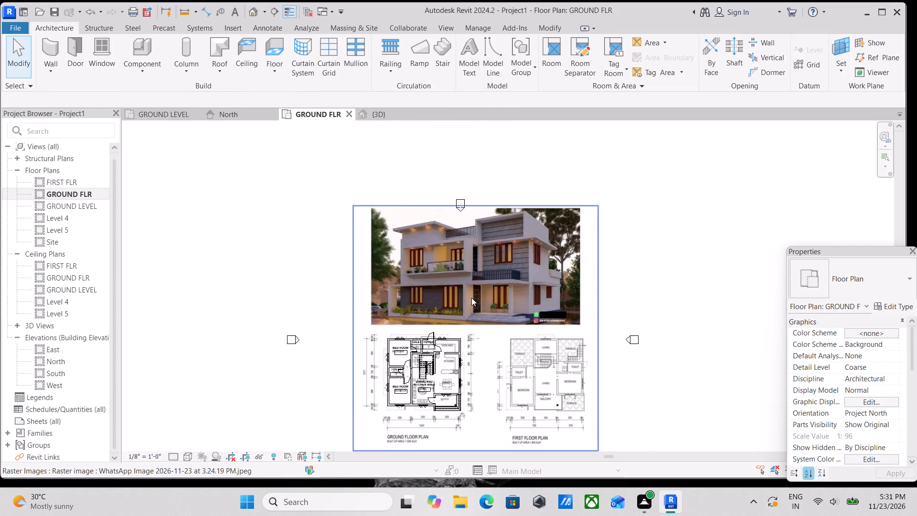
scroll(456, 310, "up", 2)
scroll(450, 311, "down", 1)
middle_click_drag(449, 310, 448, 280)
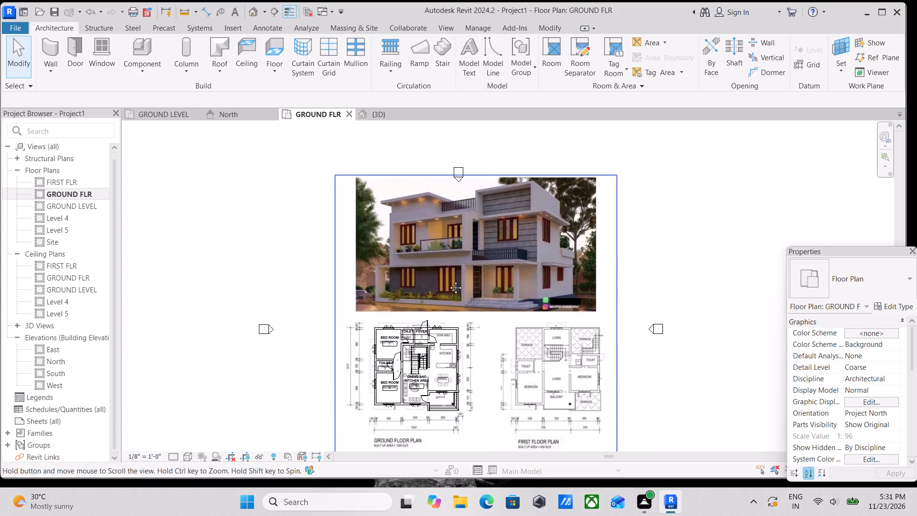
middle_click_drag(448, 280, 453, 252)
scroll(452, 253, "down", 1)
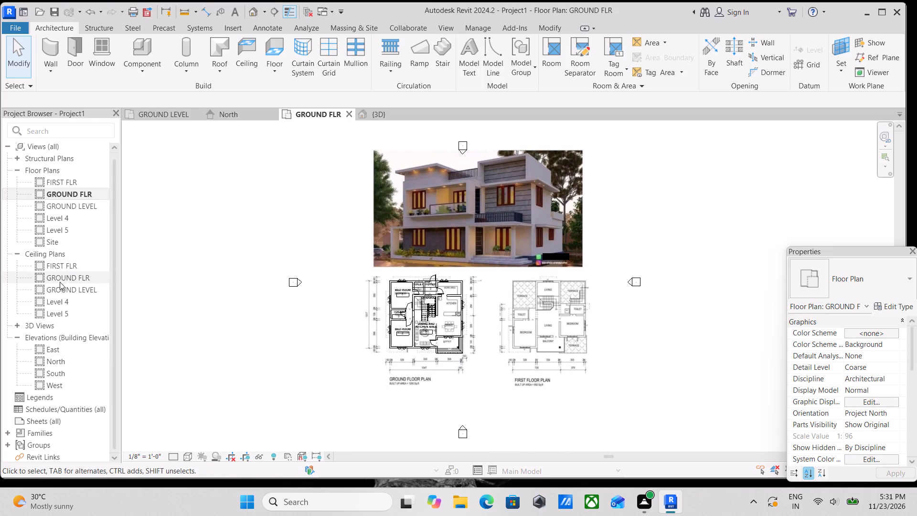
double_click(72, 183)
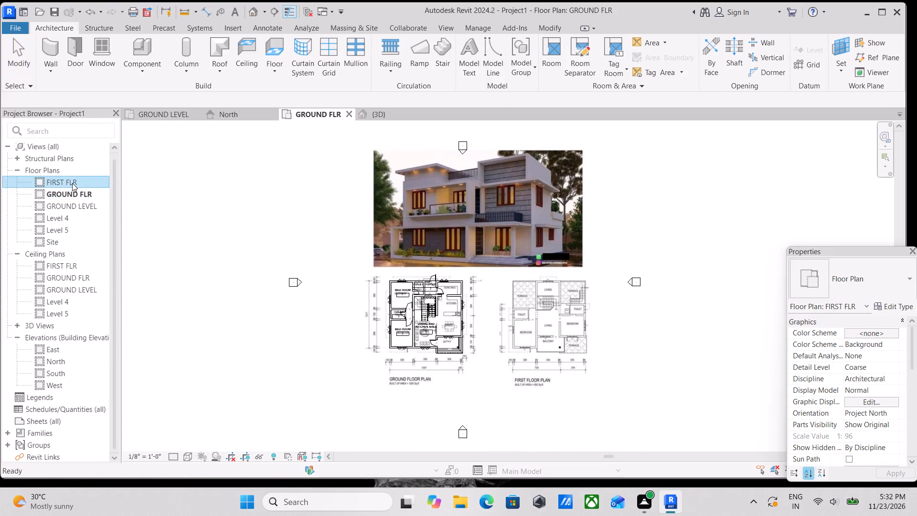
Examine the pasted plan image in the FIRST FLR floor plan, comparing the ground and first floor drawings with the modelled stair.
scroll(501, 361, "up", 3)
scroll(412, 292, "up", 4)
scroll(379, 261, "up", 2)
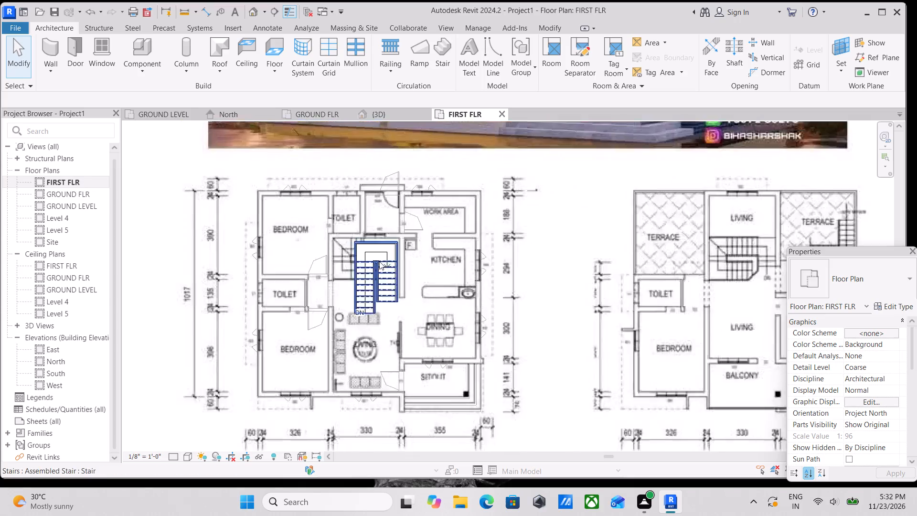
scroll(379, 261, "up", 1)
middle_click_drag(306, 227, 339, 279)
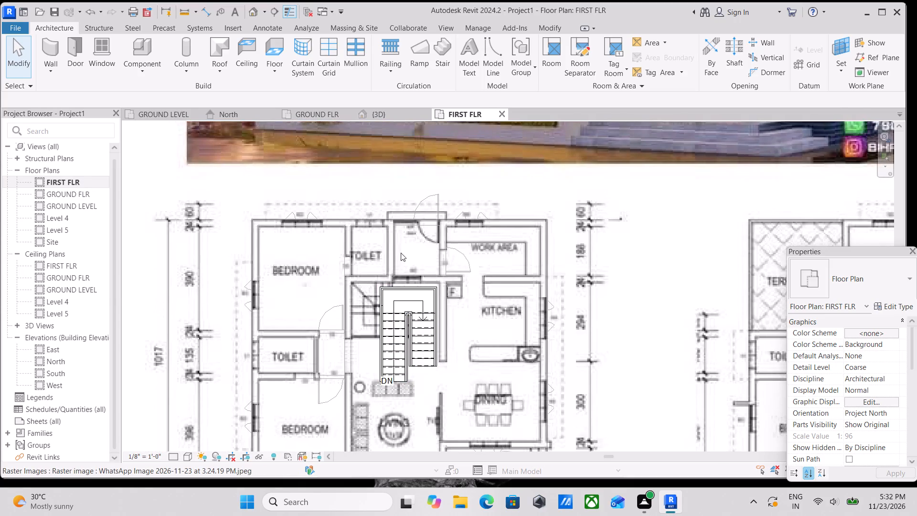
scroll(401, 253, "down", 2)
scroll(500, 236, "down", 3)
scroll(514, 284, "down", 3)
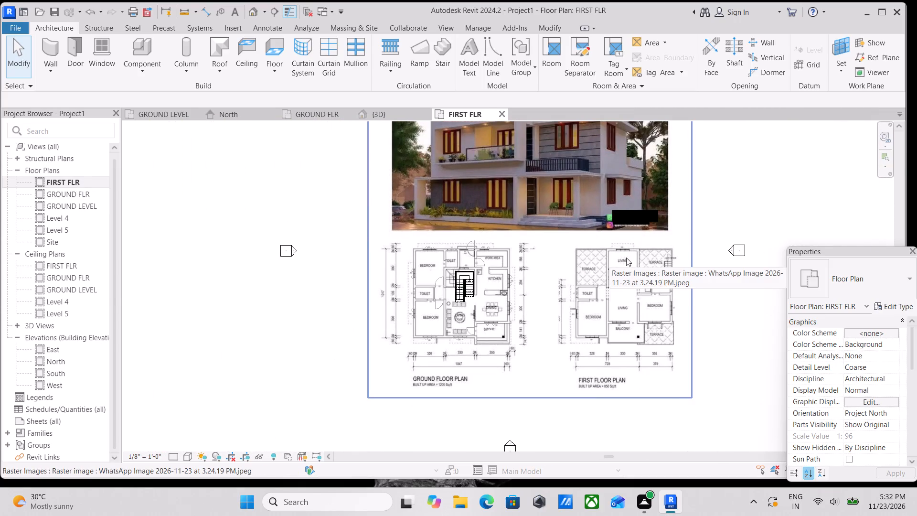
left_click(687, 241)
scroll(438, 344, "up", 1)
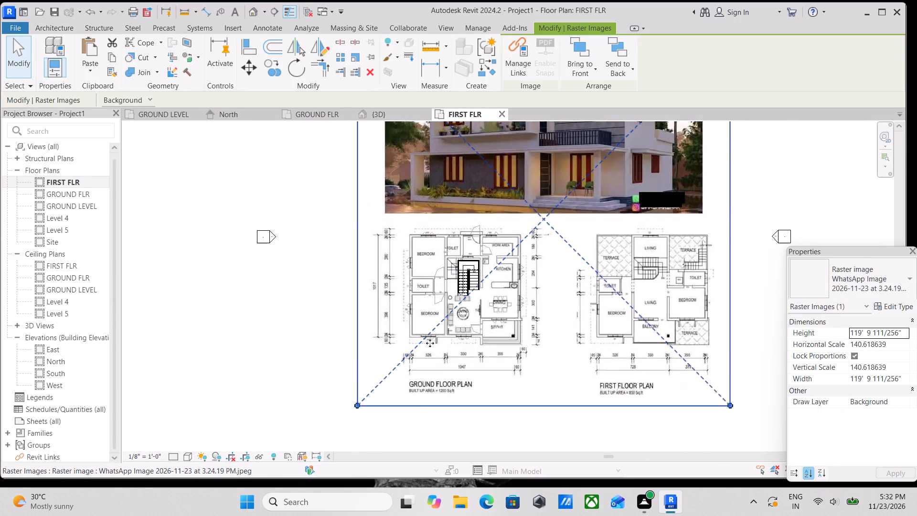
scroll(430, 343, "up", 1)
scroll(457, 337, "down", 1)
middle_click_drag(457, 337, 438, 337)
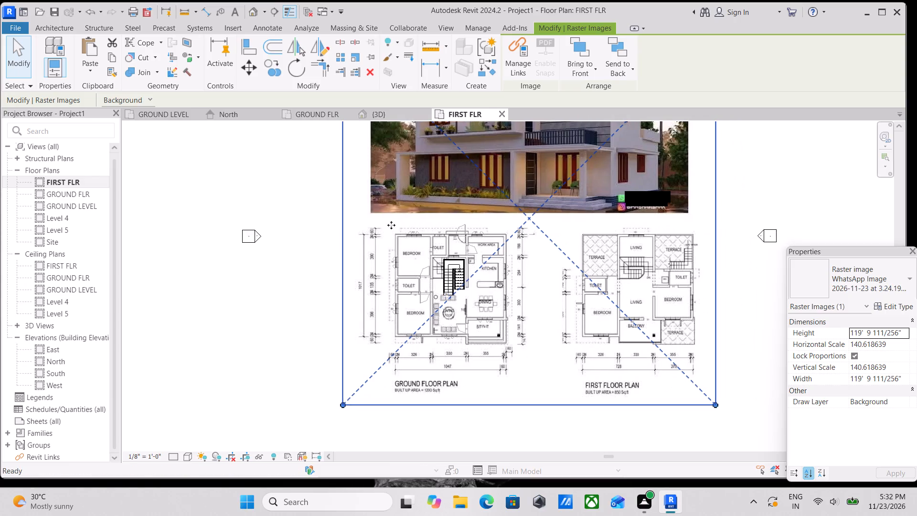
Unpin the plan image in the GROUND FLR floor plan.
left_click(317, 108)
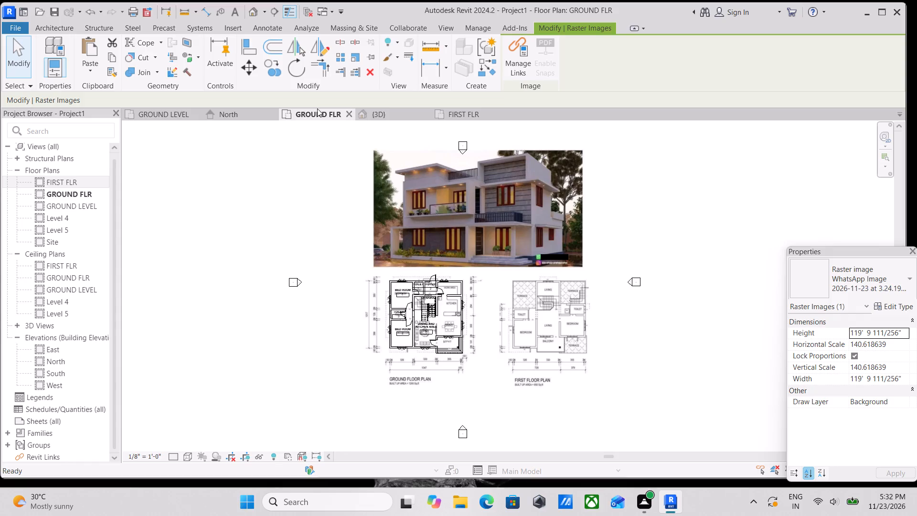
scroll(317, 108, "up", 1)
scroll(515, 322, "up", 1)
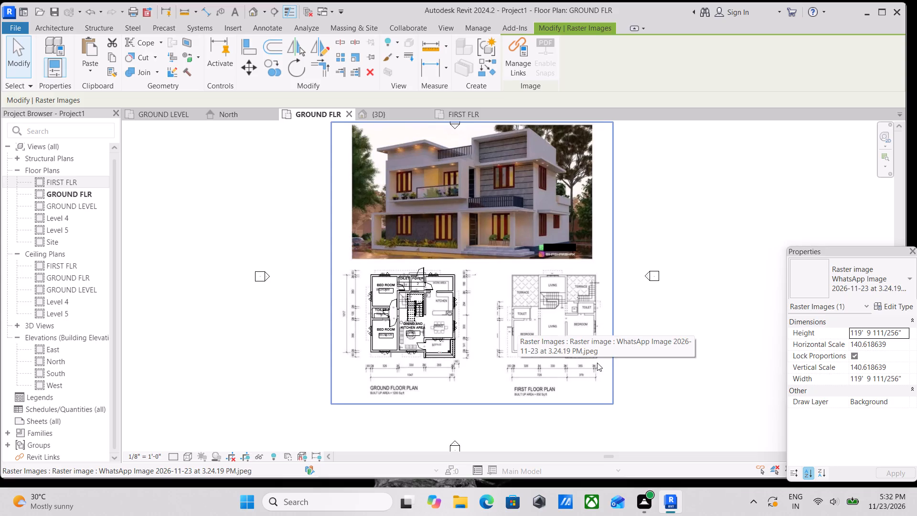
left_click(597, 363)
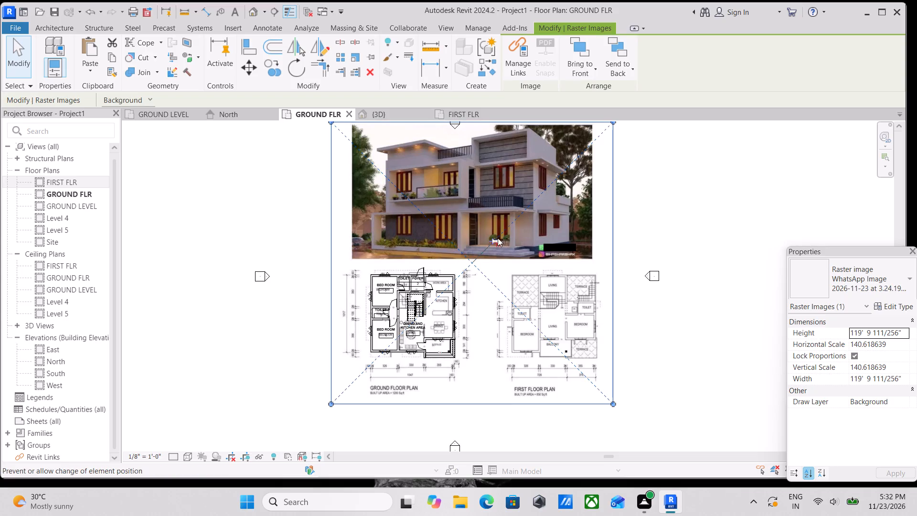
left_click(497, 239)
Return to the FIRST FLR floor plan and examine the selected image's ground floor and first floor drawings.
left_click(452, 118)
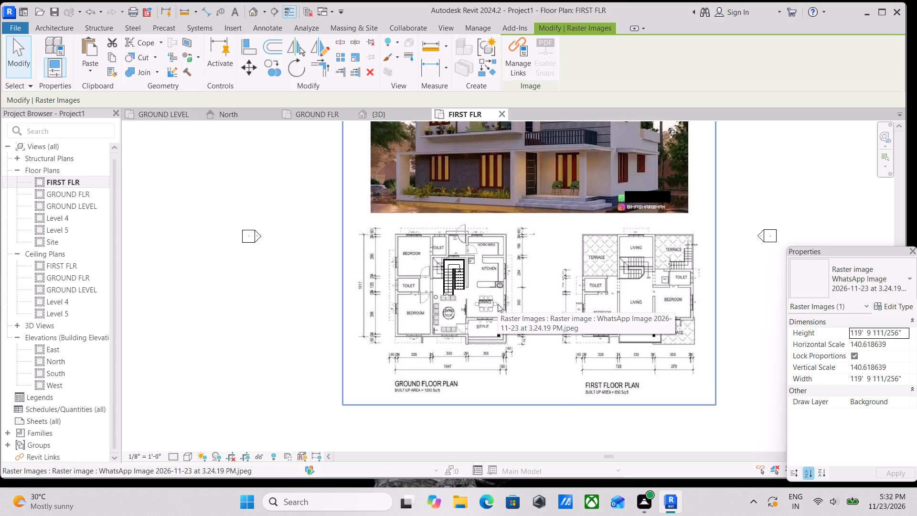
left_click(714, 380)
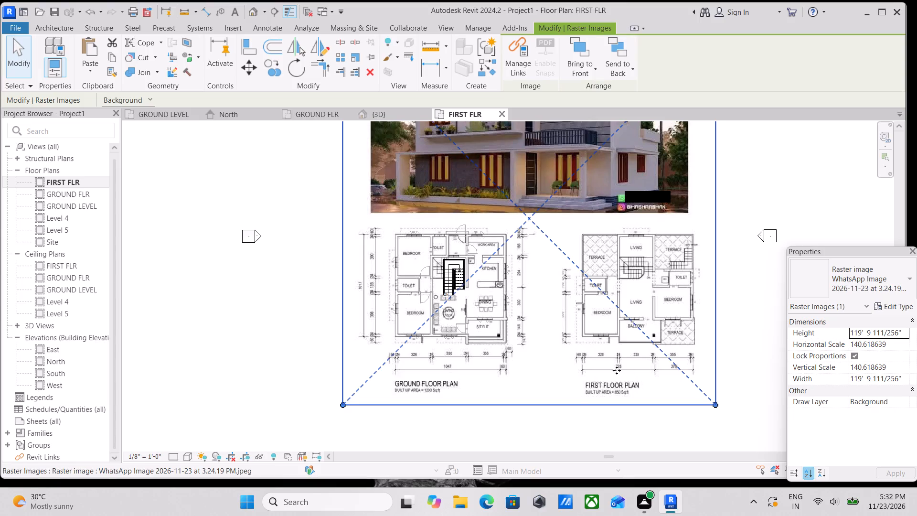
middle_click_drag(617, 370, 612, 404)
scroll(424, 367, "up", 1)
middle_click_drag(368, 376, 396, 375)
scroll(368, 376, "up", 1)
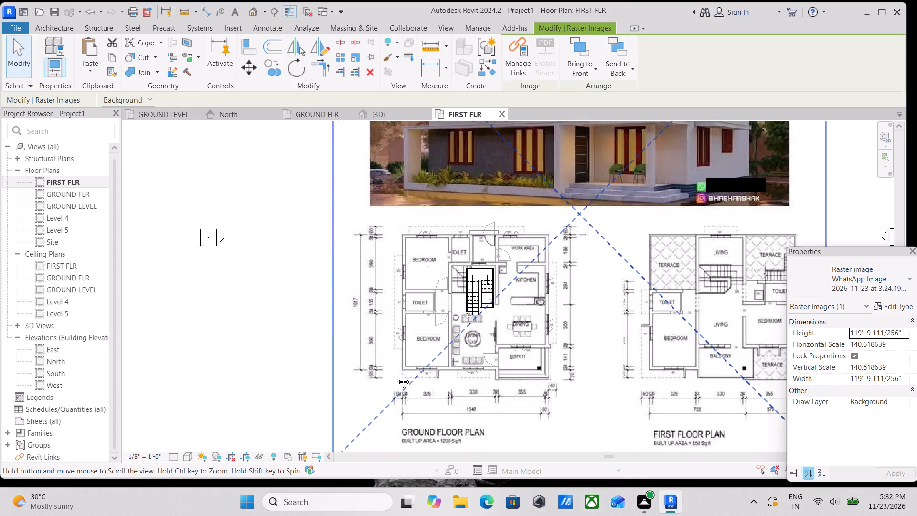
middle_click_drag(396, 375, 401, 372)
scroll(861, 382, "down", 1)
scroll(672, 347, "down", 2)
middle_click_drag(660, 347, 619, 355)
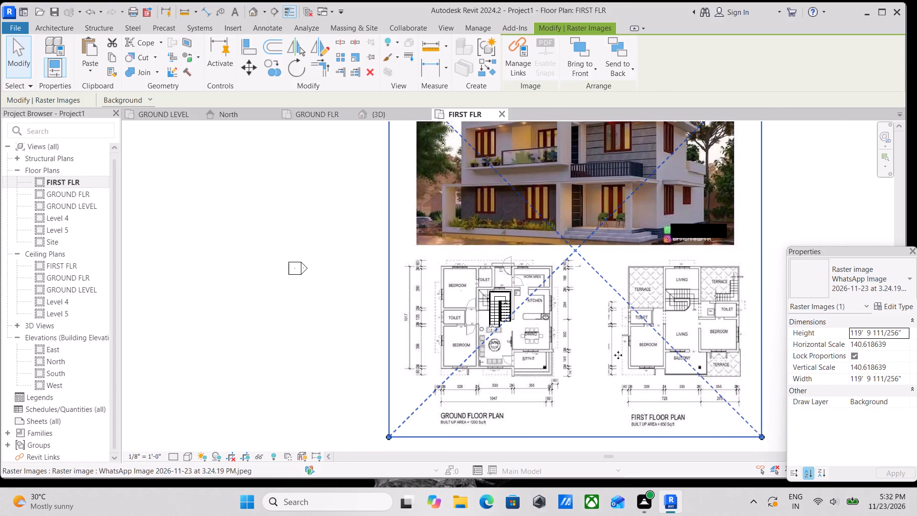
Deselect the image and set the FIRST FLR view's underlay base level to GROUND FLR.
key("Escape")
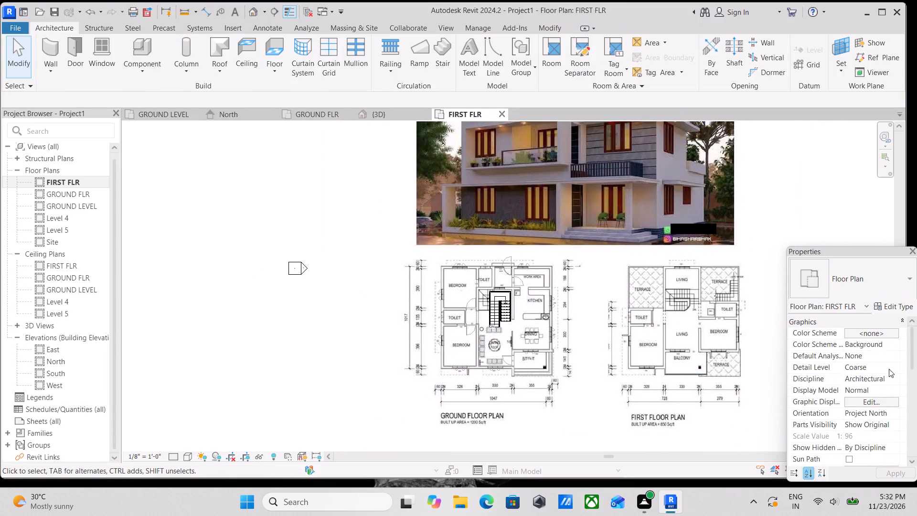
key("Escape")
scroll(651, 308, "down", 1)
middle_click_drag(649, 310, 600, 343)
scroll(863, 415, "down", 3)
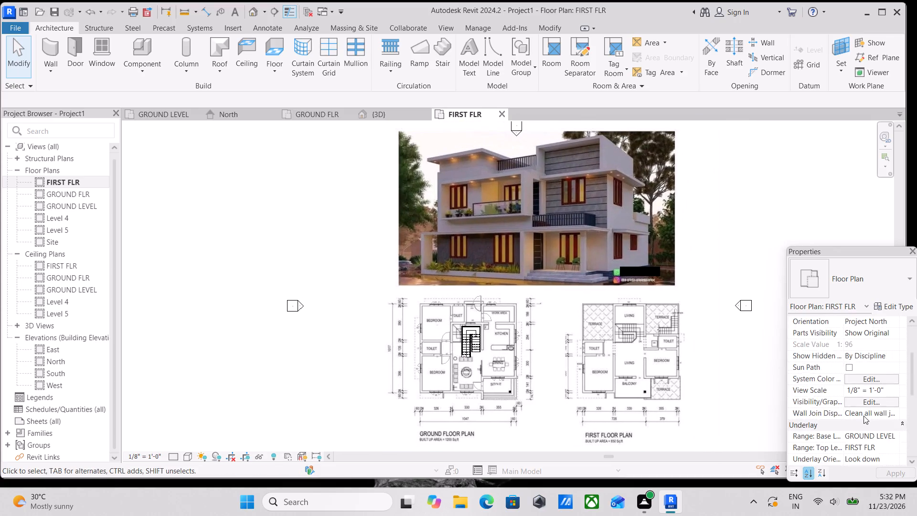
scroll(864, 416, "down", 4)
scroll(866, 412, "up", 1)
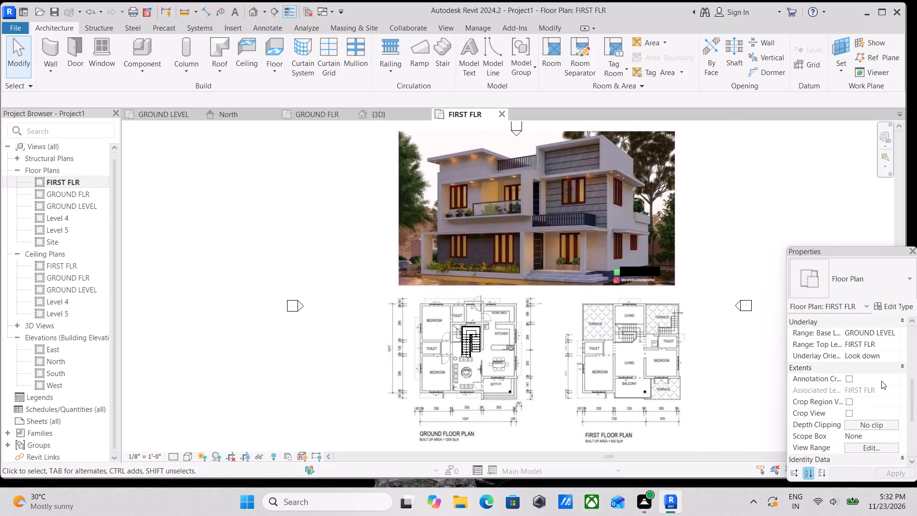
scroll(880, 360, "up", 1)
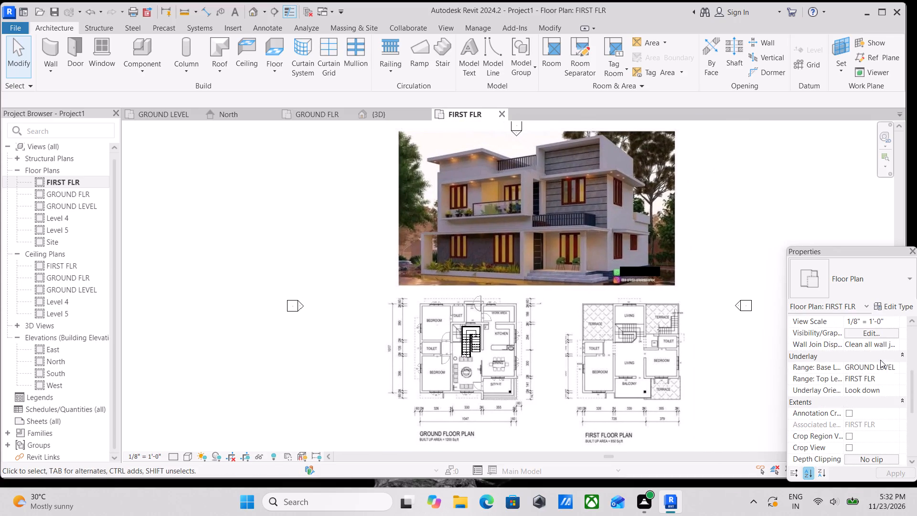
left_click(895, 367)
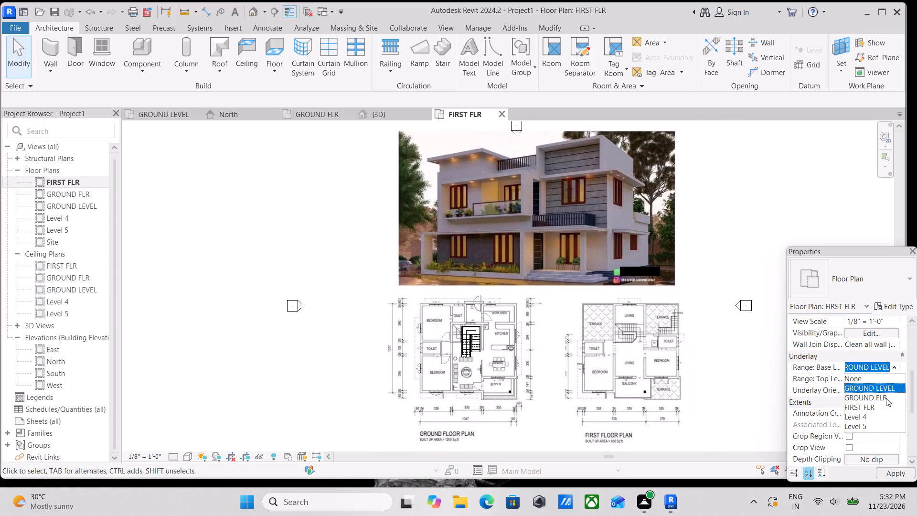
left_click(878, 398)
Shift the plan image horizontally in FIRST FLR so its first floor plan drawing overlays the ground floor walls shown as underlay.
middle_click_drag(656, 328, 655, 328)
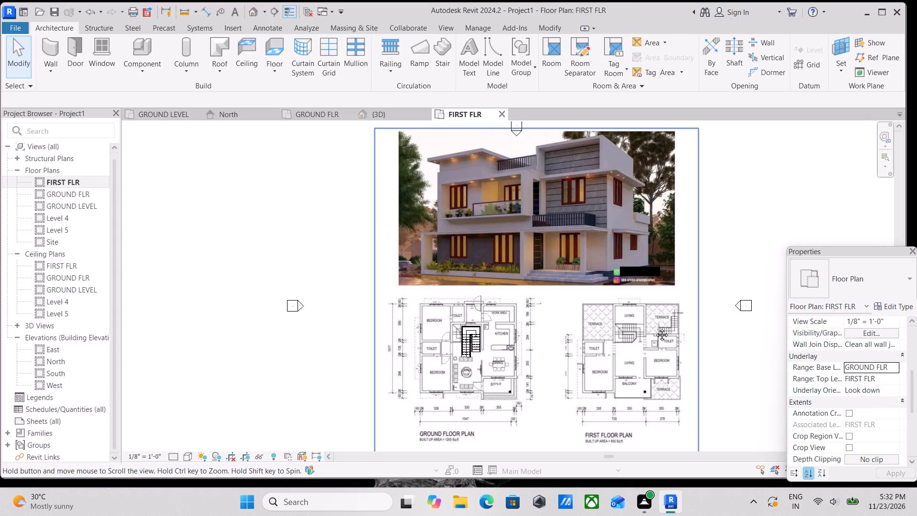
middle_click_drag(655, 328, 646, 263)
left_click(677, 348)
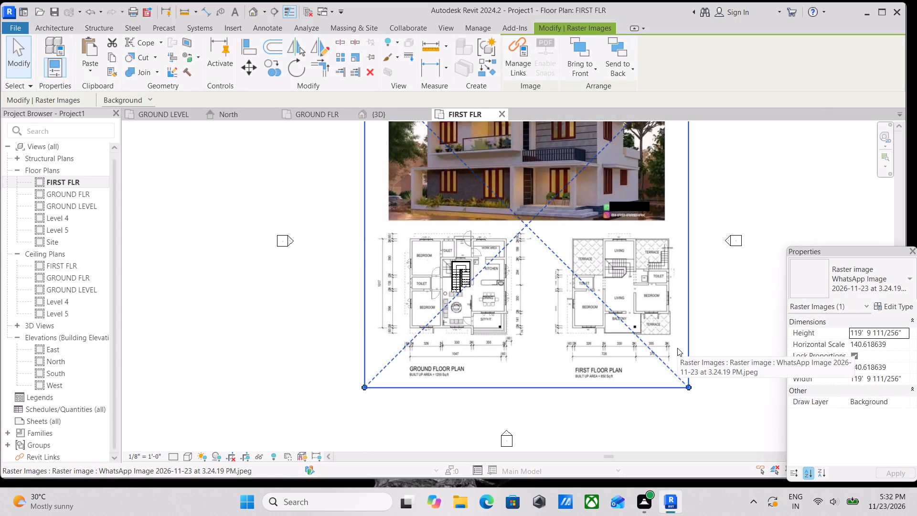
key("Left")
key("Left")
key("Left")
key("Left")
key("Left")
key("Left")
key("Left")
key("Left")
key("Left")
key("Left")
key("Left")
key("Left")
key("Left")
key("Left")
key("Left")
key("Left")
key("Left")
key("Left")
key("Left")
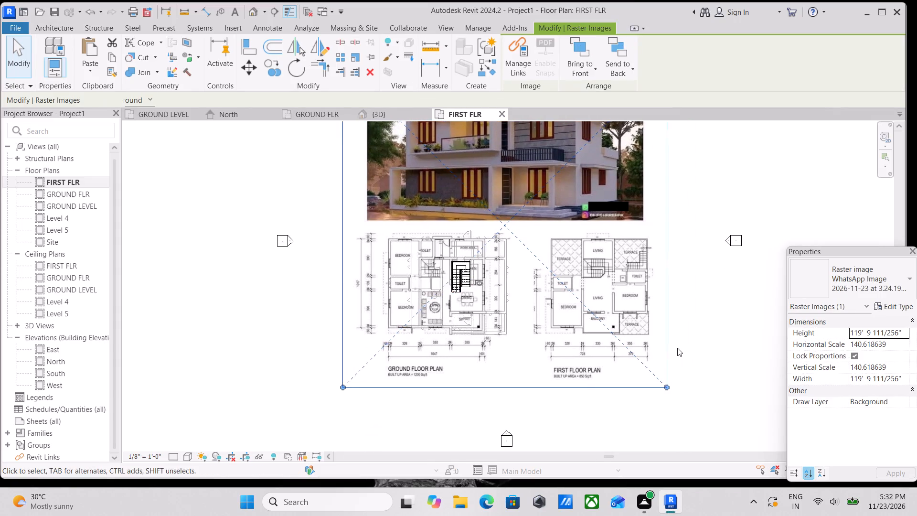
key("Left")
key("Left")
key("Left")
key("Left")
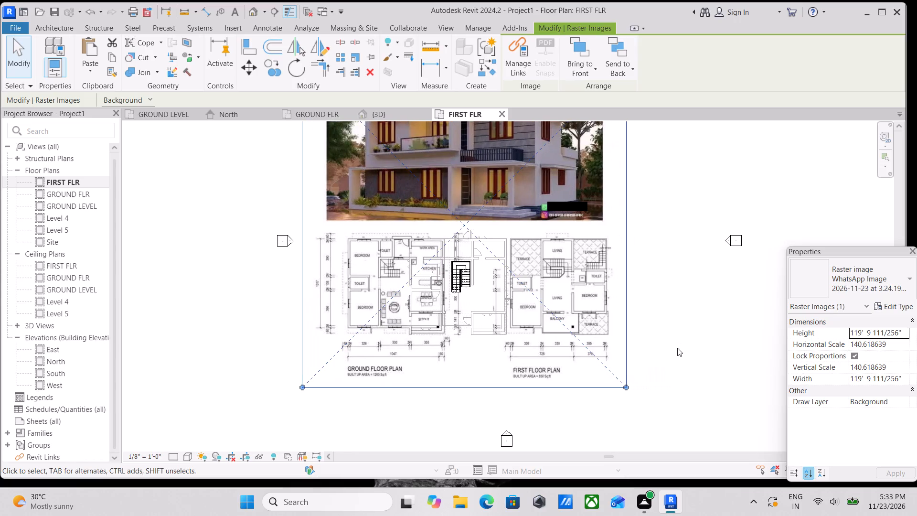
key("Left")
key("Left")
key("Left")
key("Left")
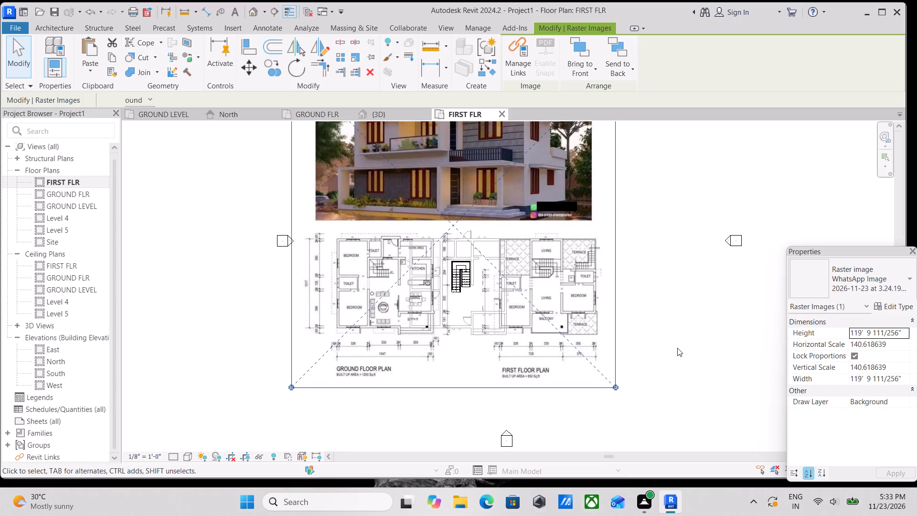
key("Left")
key("Left")
key("Left")
key("Left")
key("Left")
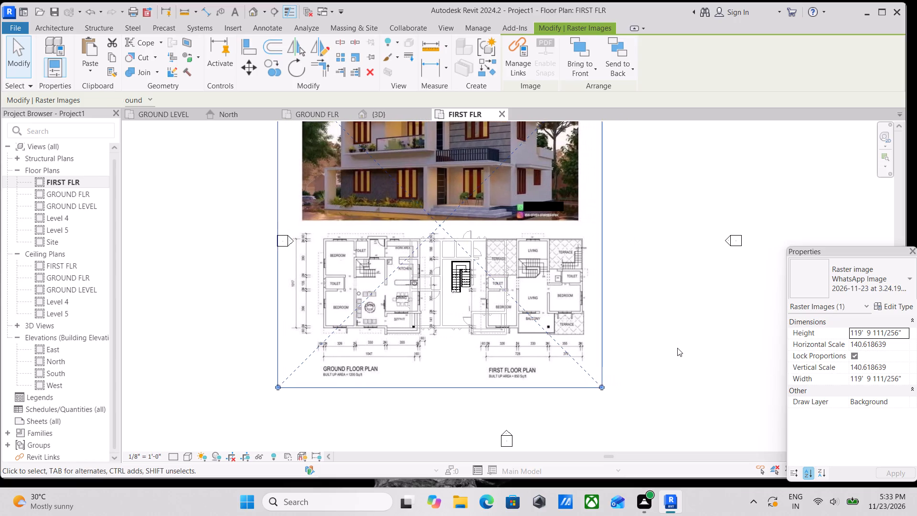
key("Left")
key("Left")
key("Left")
key("Left")
key("Left")
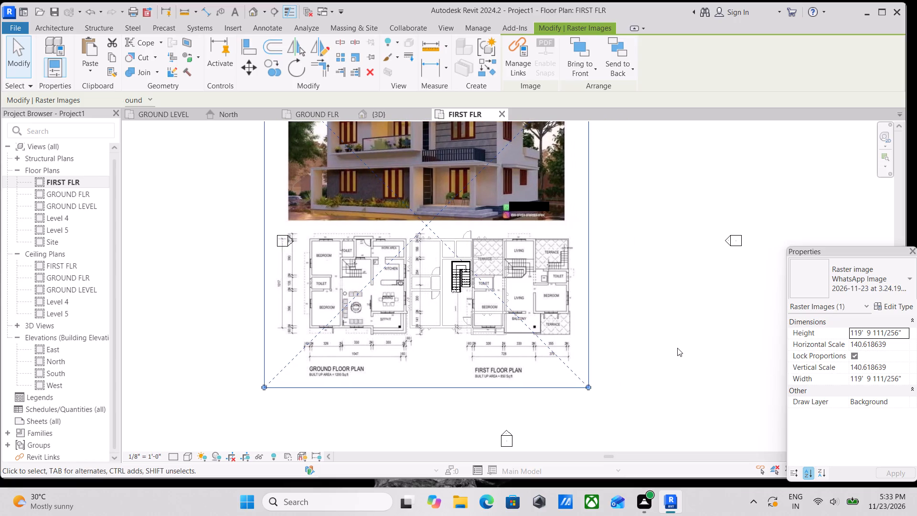
key("Left")
key("Left")
key("Left")
key("Left")
key("Left")
key("Left")
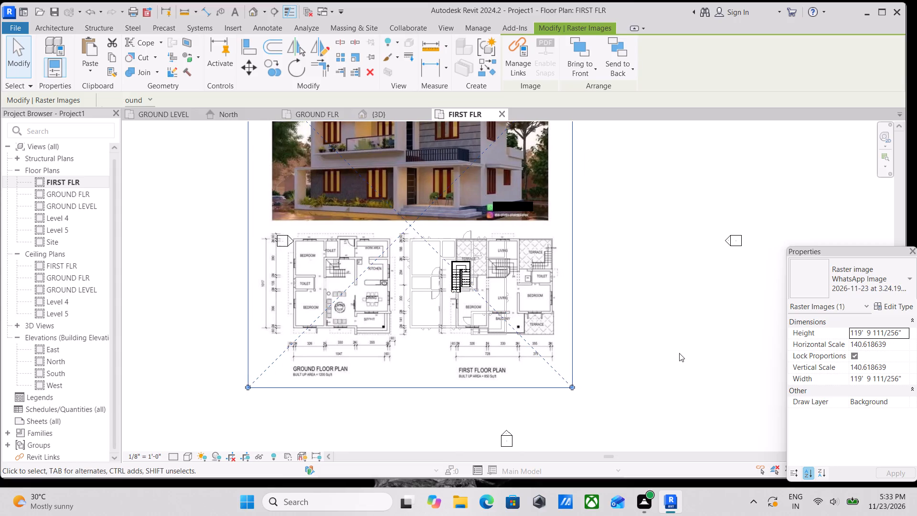
key("Left")
key("Left")
key("Left")
key("Left")
key("Left")
key("Left")
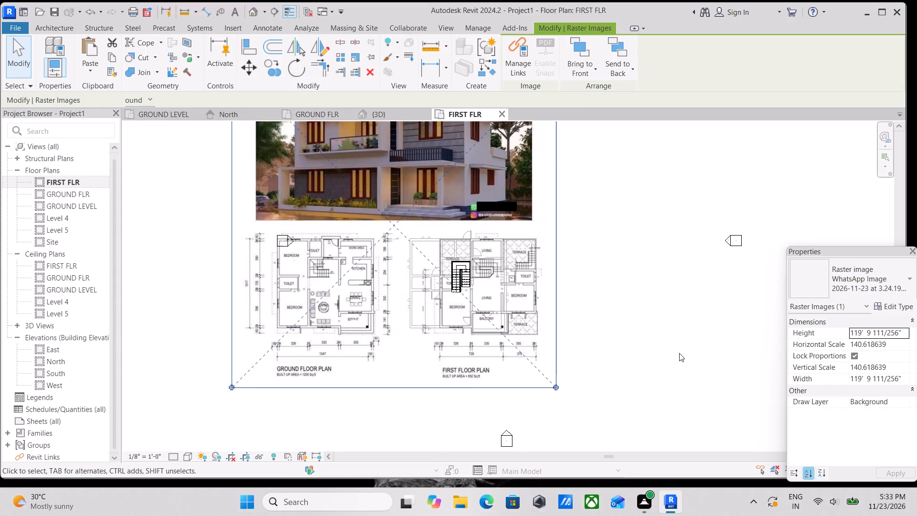
key("Left")
key("Left")
key("Left")
key("Left")
key("Left")
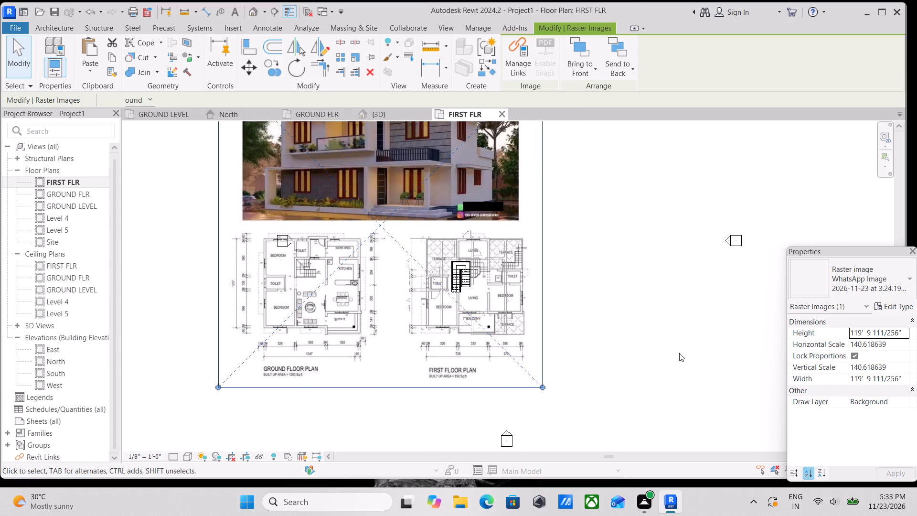
key("Left")
key("Left")
key("Left")
key("Left")
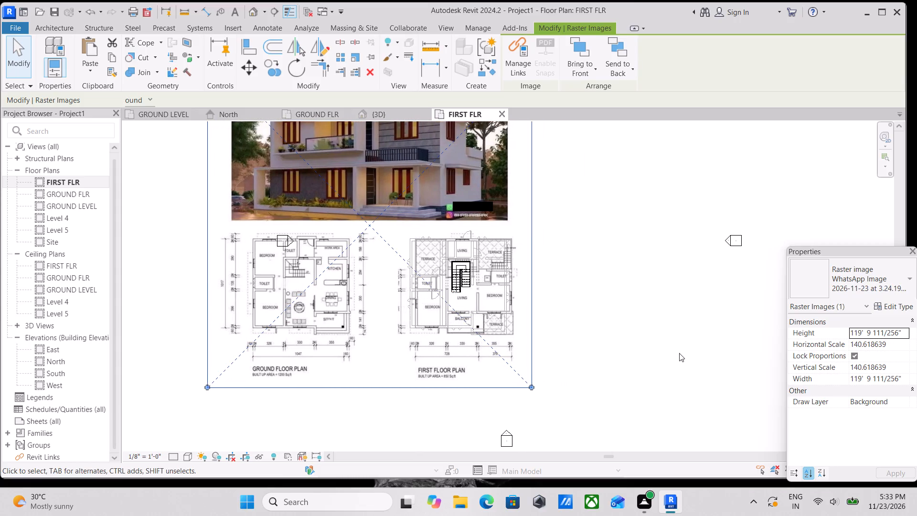
key("Left")
key("Left")
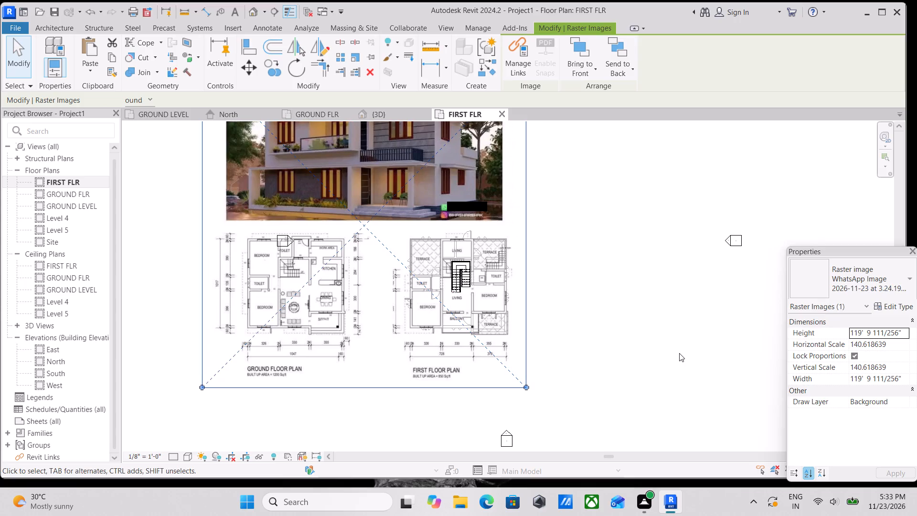